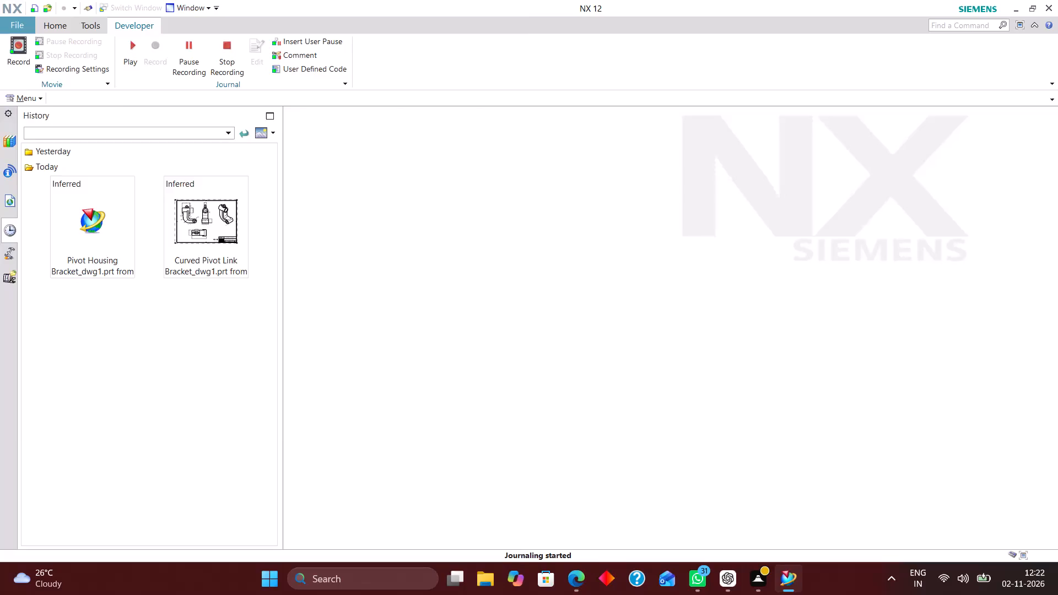
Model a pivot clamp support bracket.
Create a new millimetre Model part, model1.prt, in the Pivot Clamp Support Bracket folder.
{"action": "left_click", "coordinate": [10, 28]}
{"action": "left_click", "coordinate": [40, 43]}
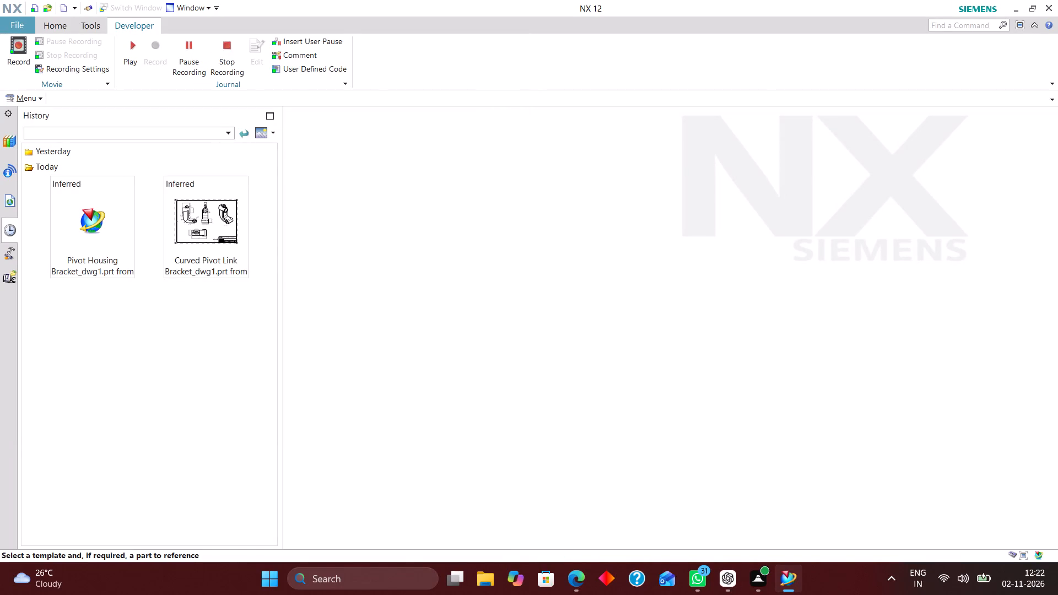
{"action": "left_click", "coordinate": [305, 138]}
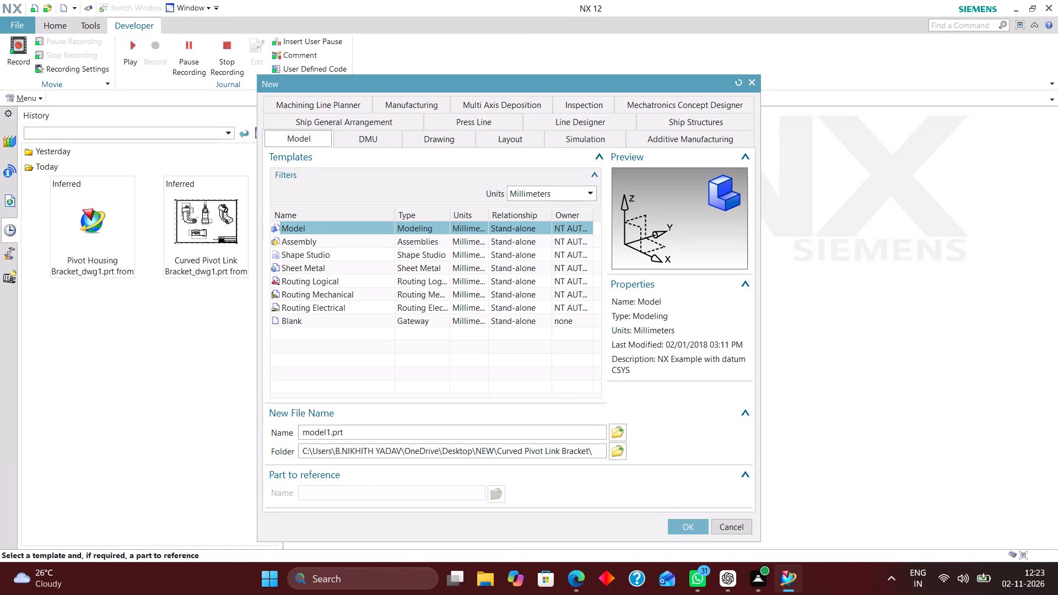
{"action": "left_click", "coordinate": [619, 452]}
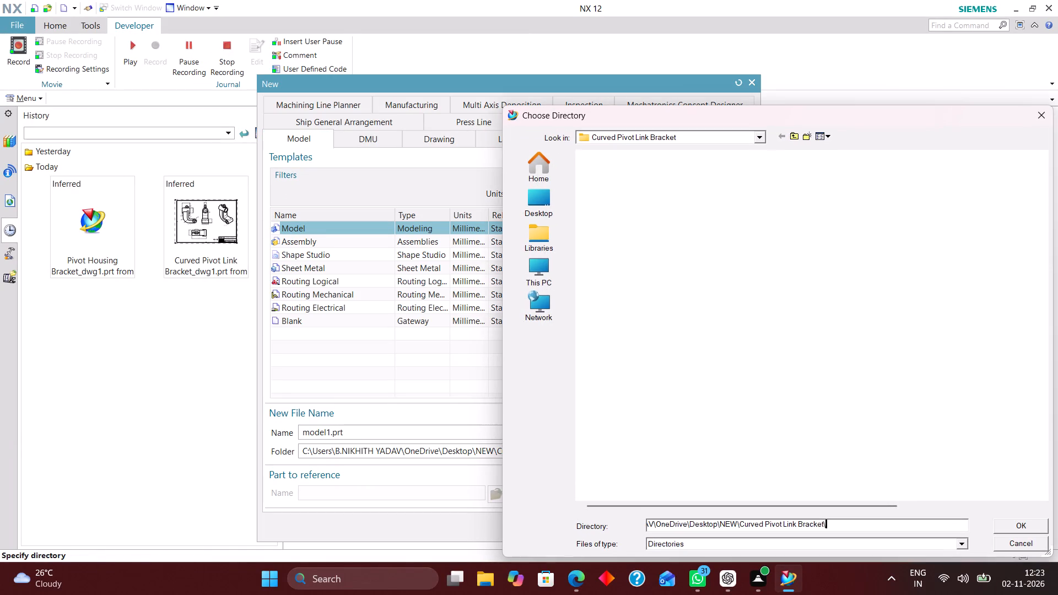
{"action": "left_click", "coordinate": [791, 134]}
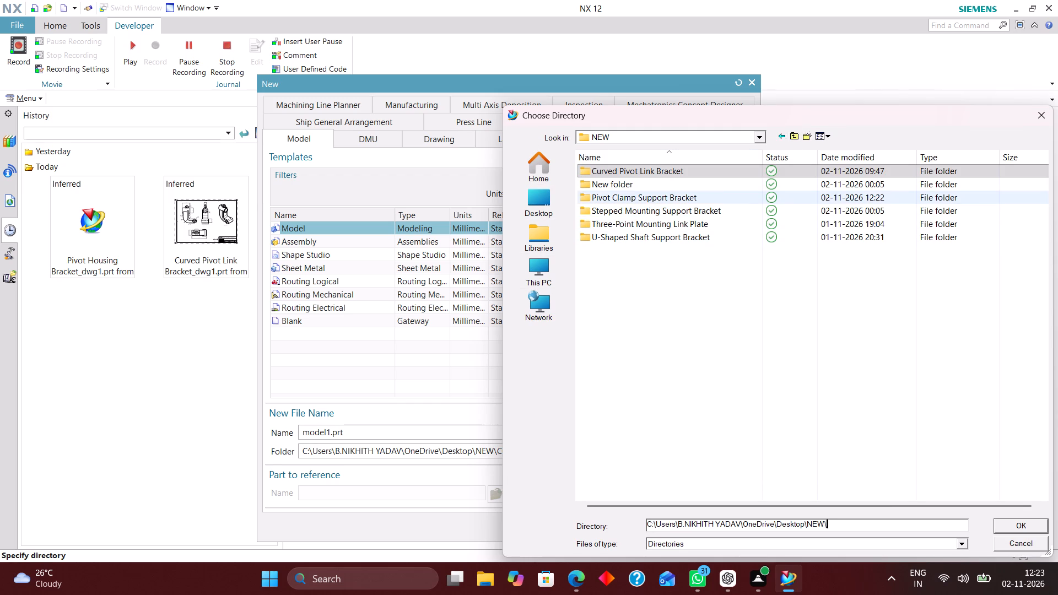
{"action": "double_click", "coordinate": [640, 199]}
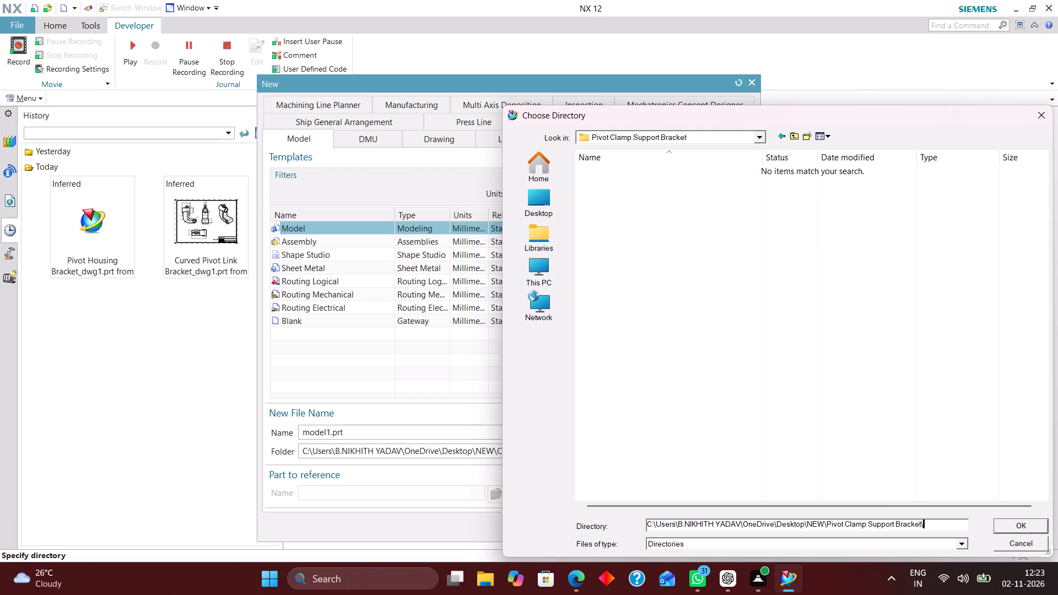
{"action": "left_click", "coordinate": [1027, 525]}
{"action": "left_click", "coordinate": [698, 526]}
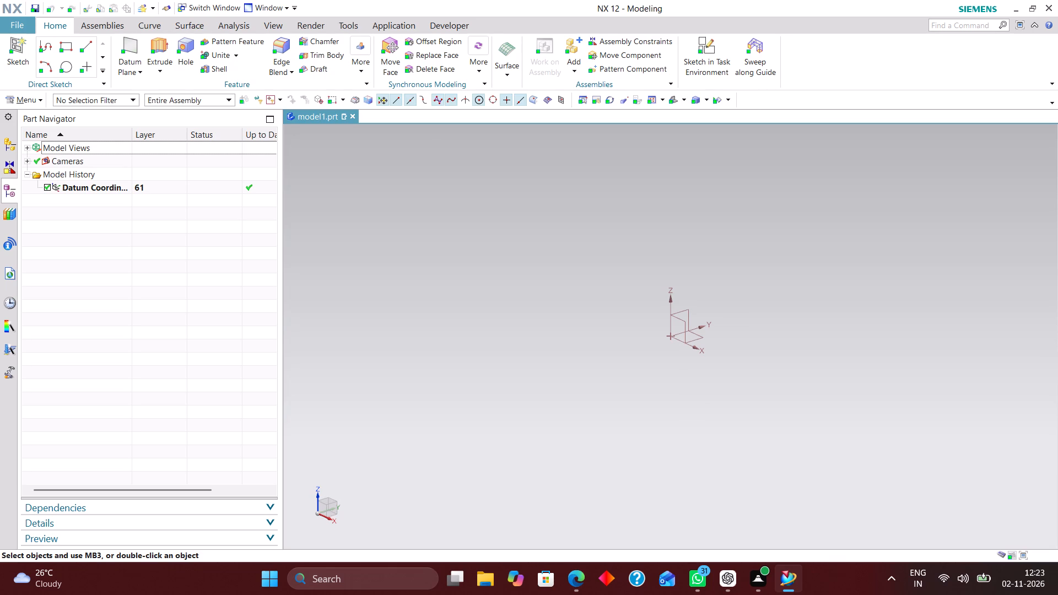
Switch to Microsoft Edge to check the bracket's dimensioned reference drawing, and close the browser window.
{"action": "left_click", "coordinate": [34, 95]}
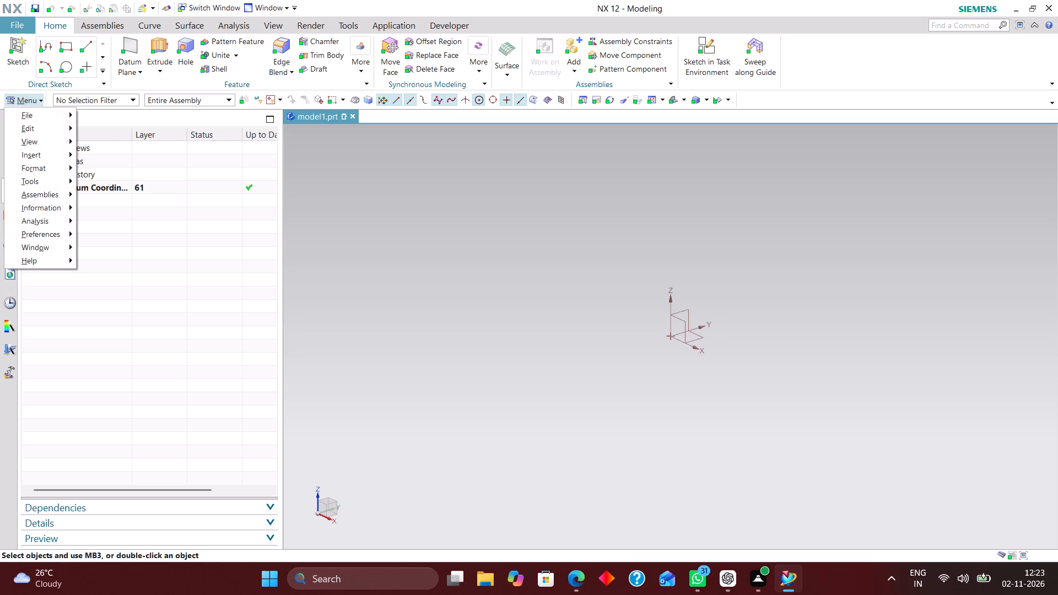
{"action": "left_click", "coordinate": [582, 585]}
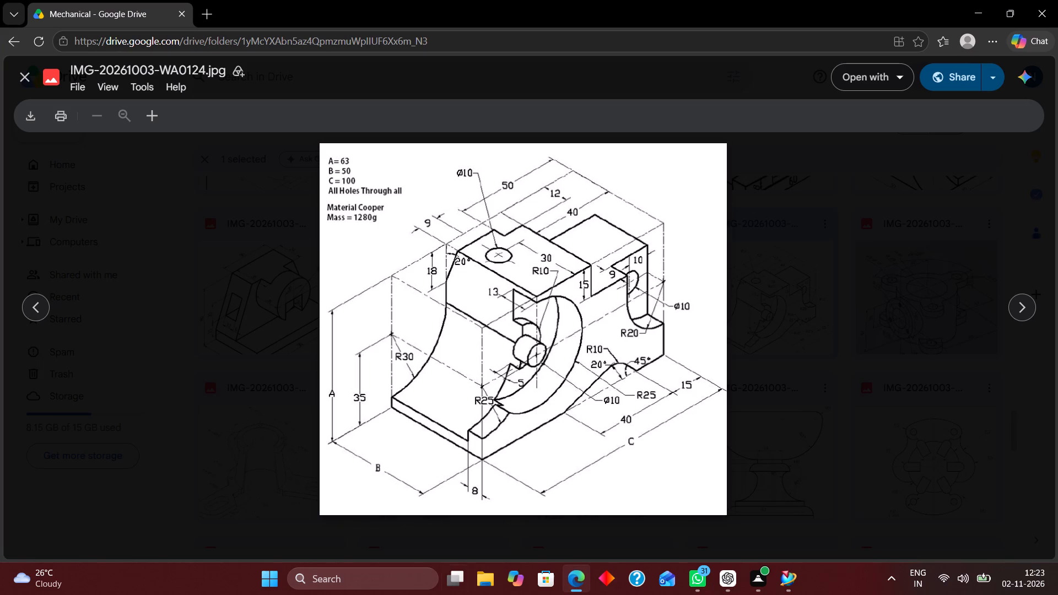
{"action": "left_click", "coordinate": [1050, 8]}
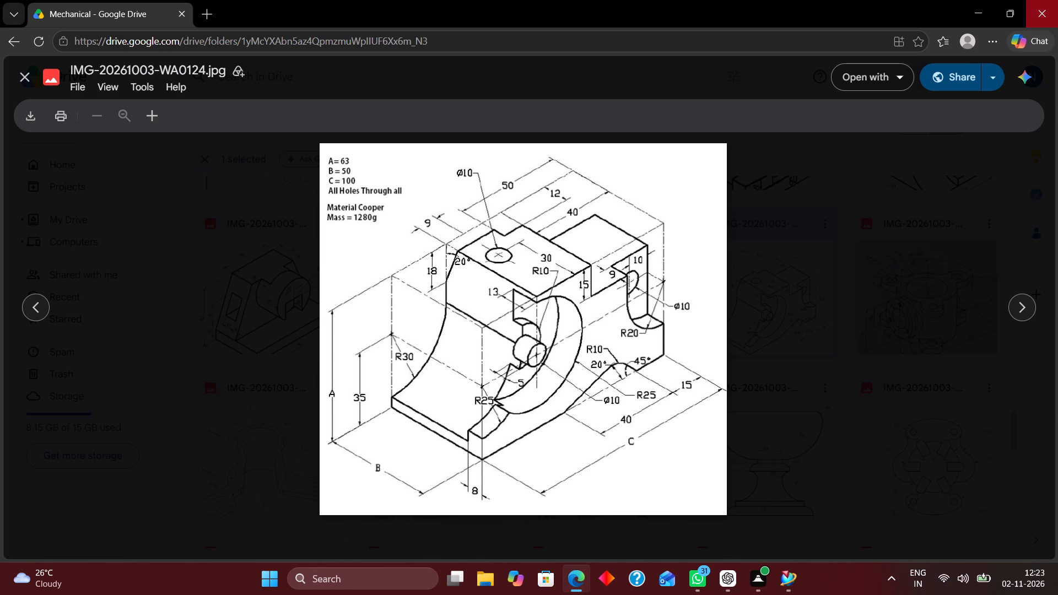
Start a sketch on the YZ plane of the datum coordinate system and draw a rectangle enclosing the origin.
{"action": "left_click", "coordinate": [704, 52]}
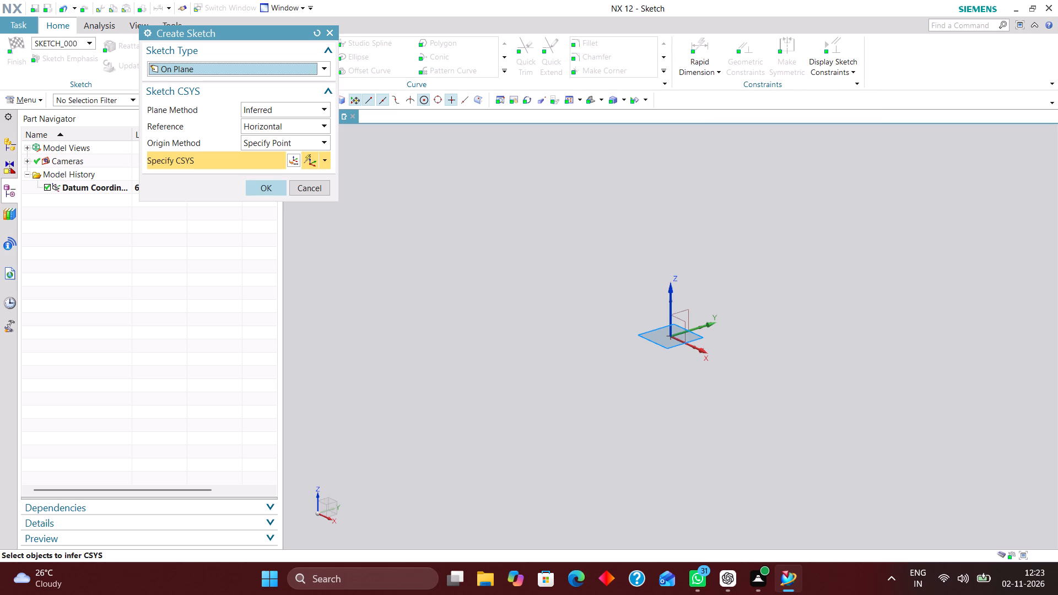
{"action": "left_click", "coordinate": [686, 309]}
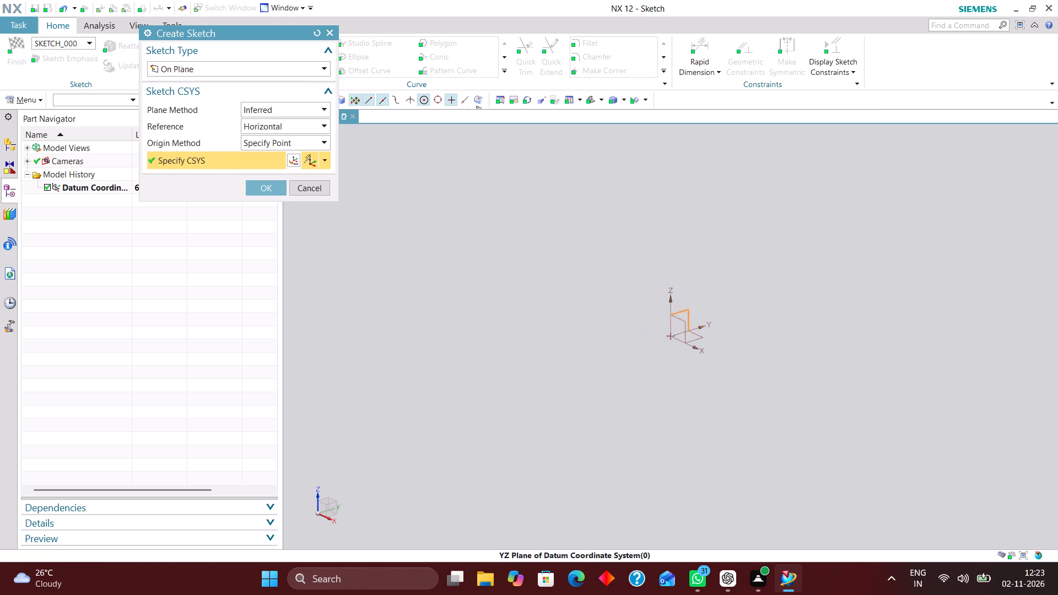
{"action": "left_click", "coordinate": [263, 182]}
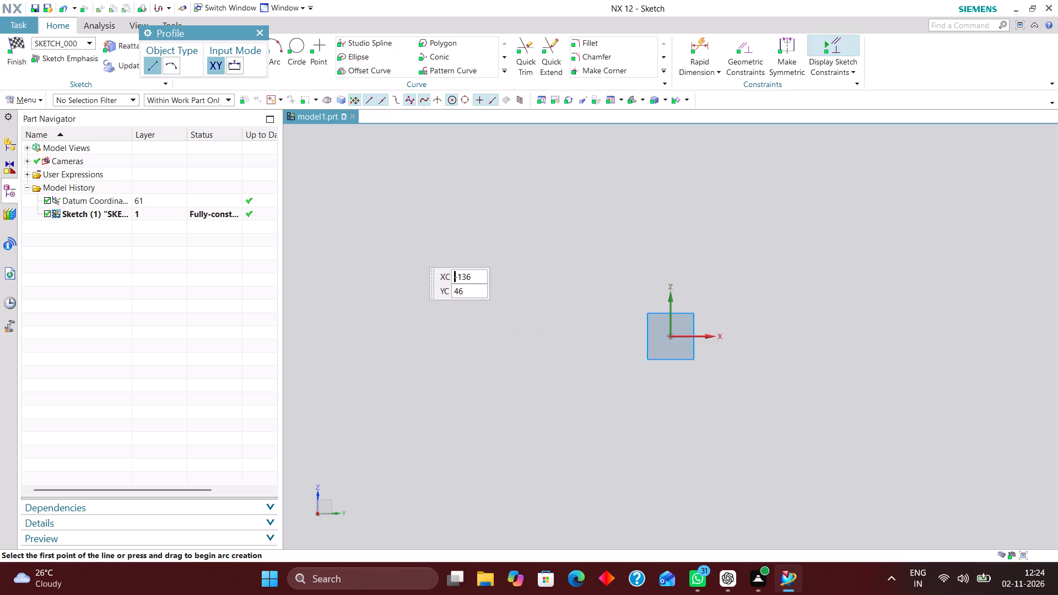
{"action": "left_click_drag", "start_coordinate": [209, 37], "coordinate": [217, 131]}
{"action": "left_click", "coordinate": [214, 41]}
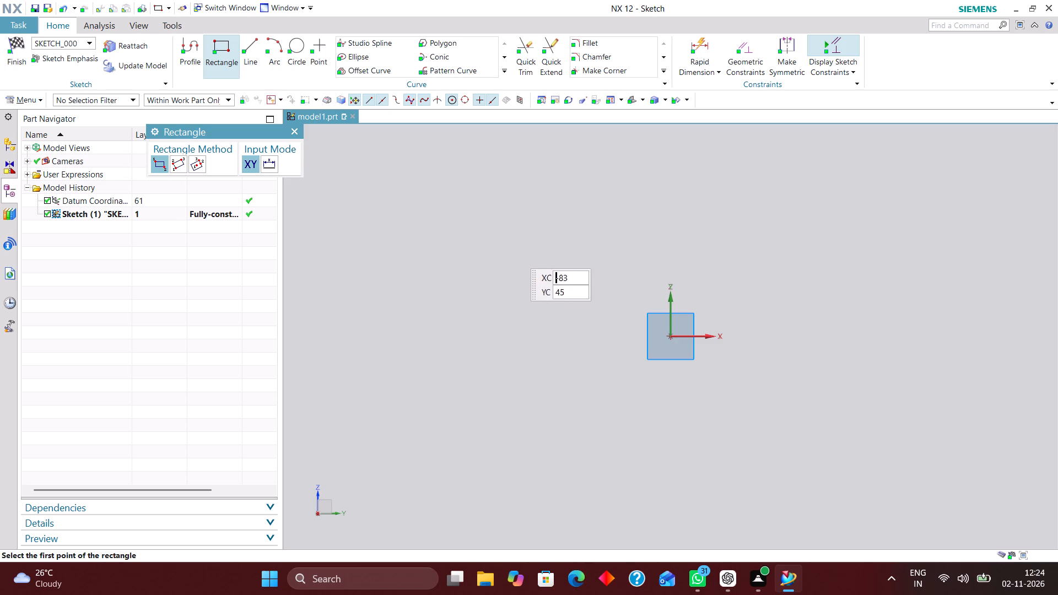
{"action": "left_click", "coordinate": [491, 222]}
{"action": "left_click_drag", "start_coordinate": [835, 428], "coordinate": [841, 433]}
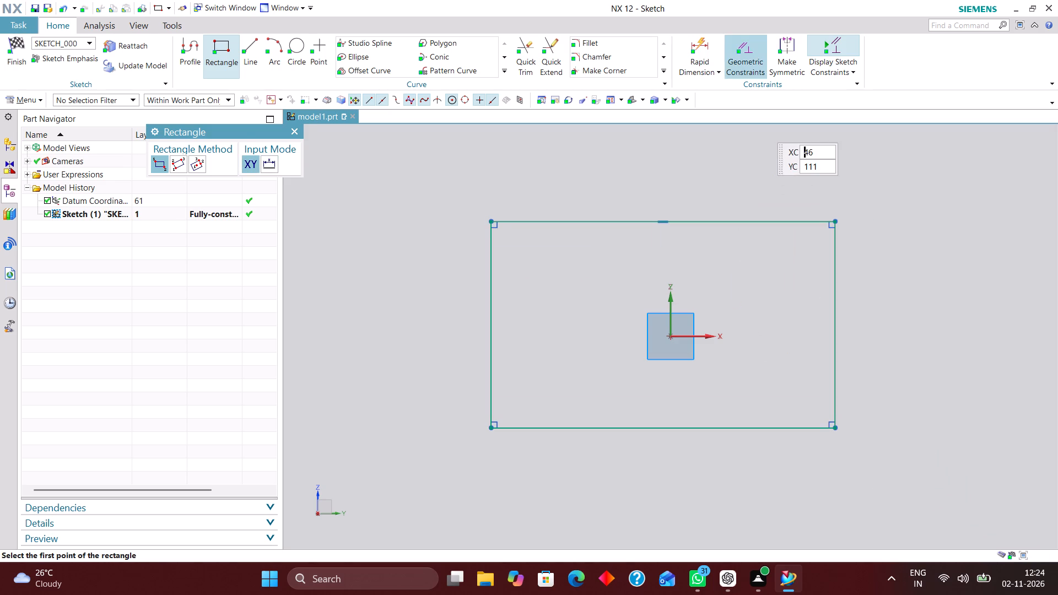
Centre the rectangle on the origin by constraining its upper edge's midpoint and a vertical edge's midpoint to the sketch axes.
{"action": "left_click", "coordinate": [741, 48]}
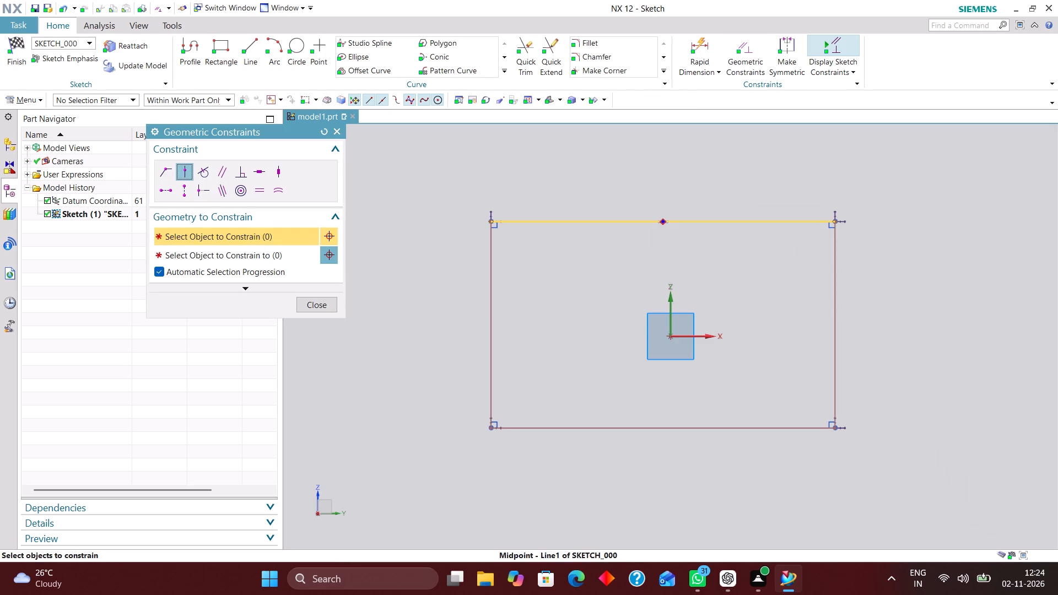
{"action": "left_click", "coordinate": [664, 219]}
{"action": "left_click", "coordinate": [671, 304]}
{"action": "left_click", "coordinate": [844, 322]}
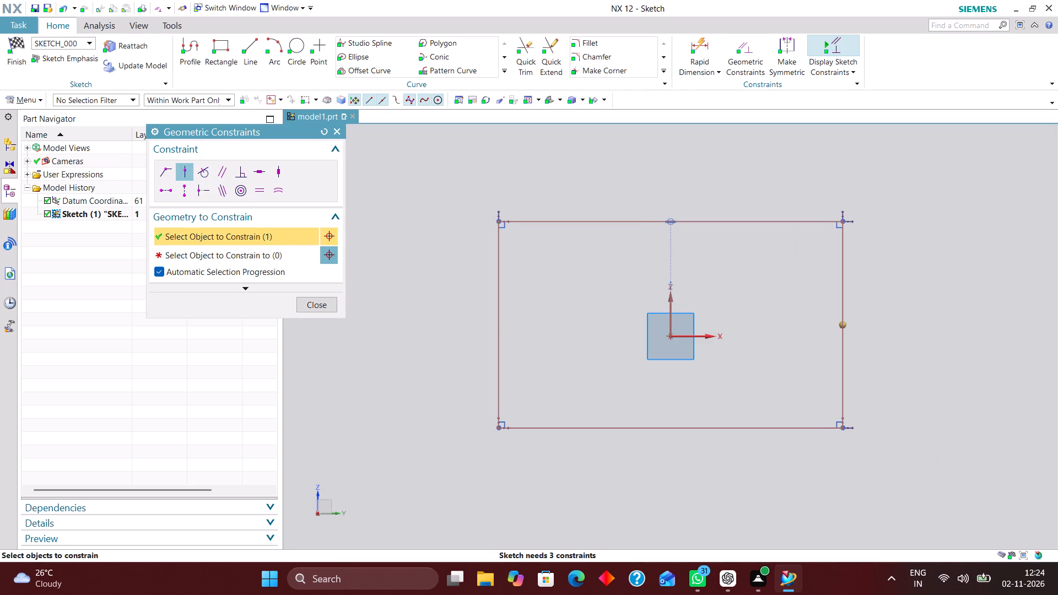
{"action": "left_click", "coordinate": [705, 338]}
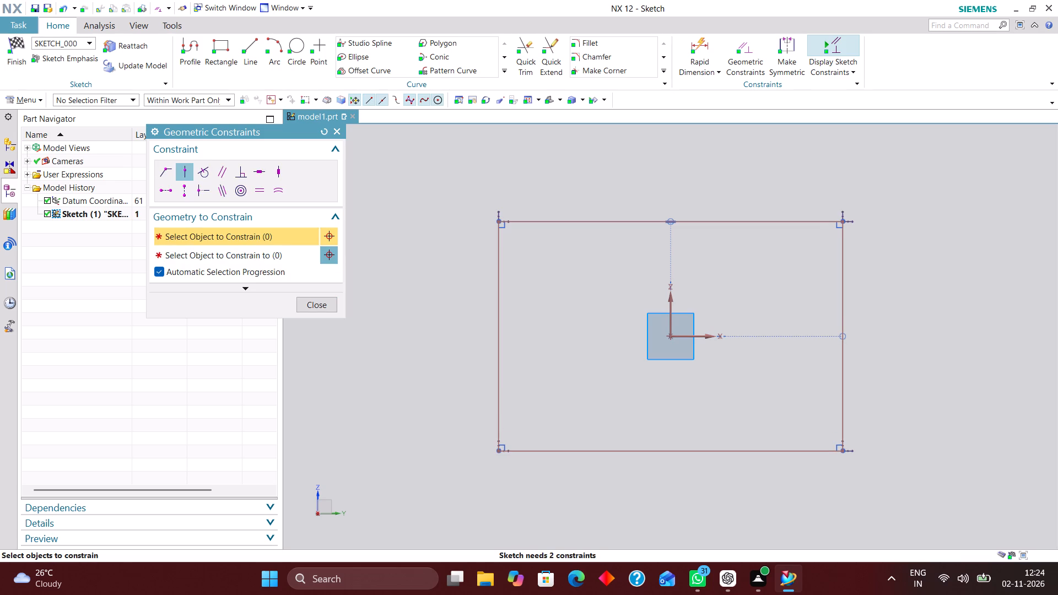
{"action": "left_click", "coordinate": [323, 304]}
Dimension the rectangle 63 mm high and 100 mm wide, and finish the sketch.
{"action": "left_click", "coordinate": [682, 46]}
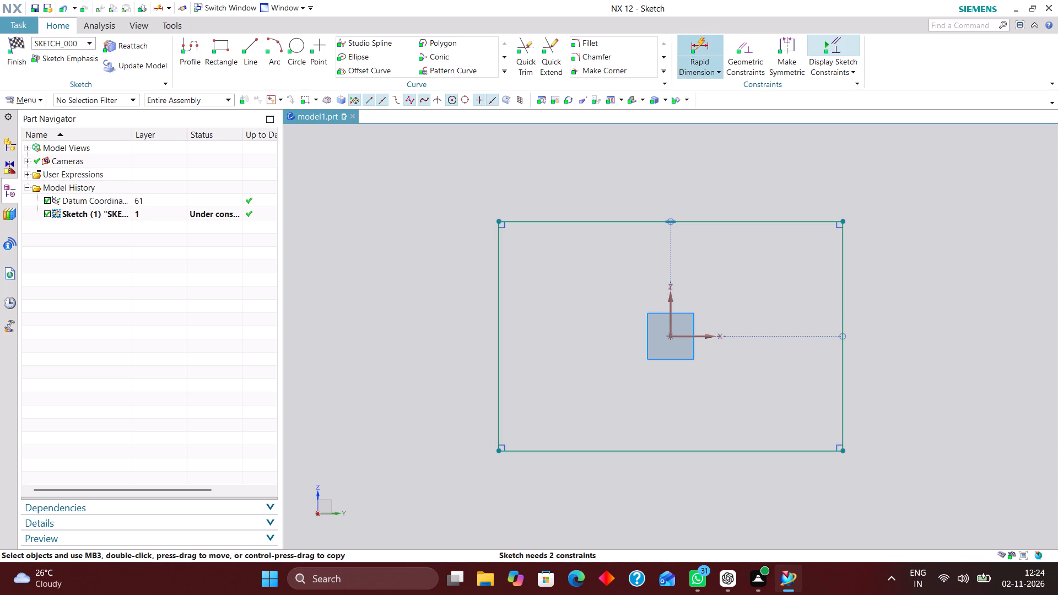
{"action": "left_click", "coordinate": [840, 402]}
{"action": "left_click", "coordinate": [926, 337]}
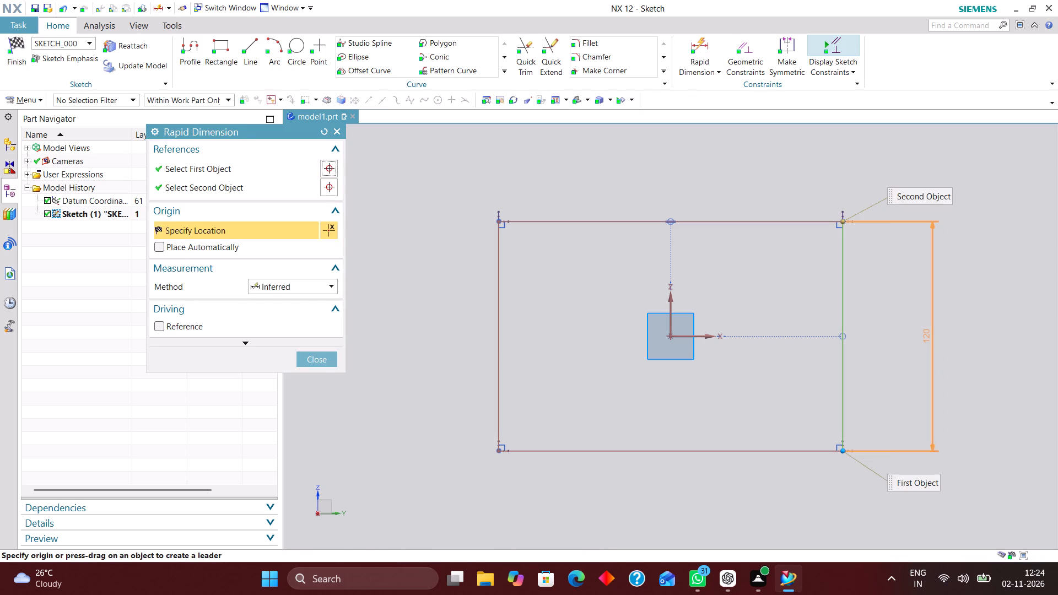
{"action": "type", "text": "63"}
{"action": "key", "text": "Return"}
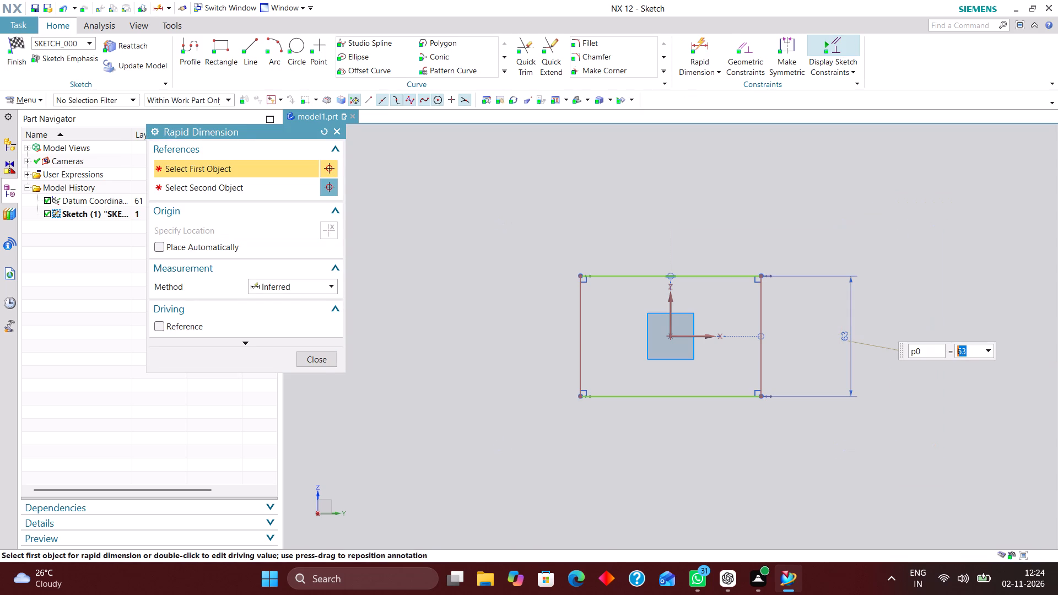
{"action": "left_click", "coordinate": [722, 397]}
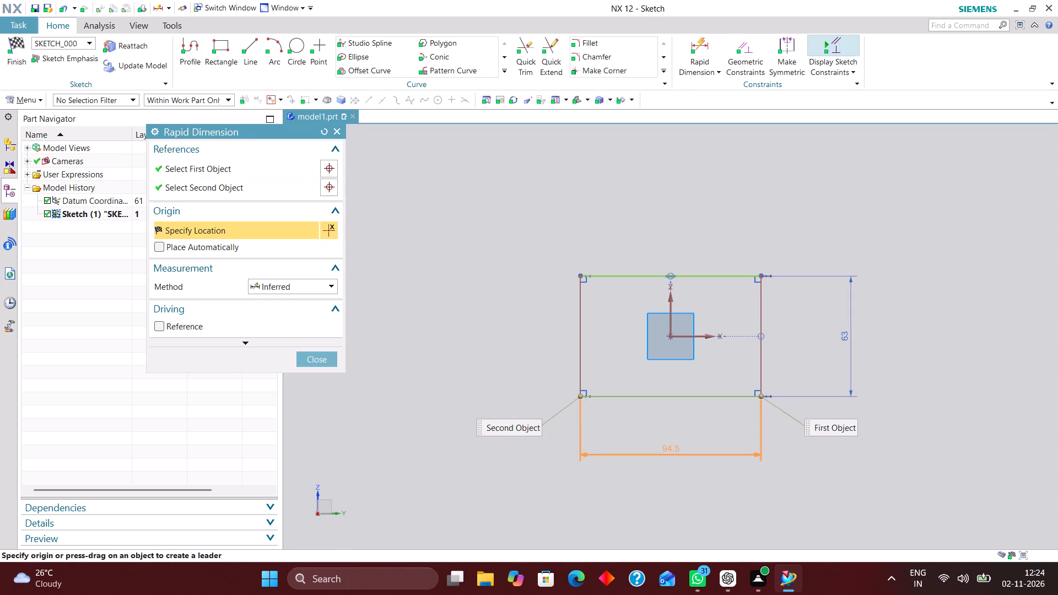
{"action": "left_click", "coordinate": [672, 447]}
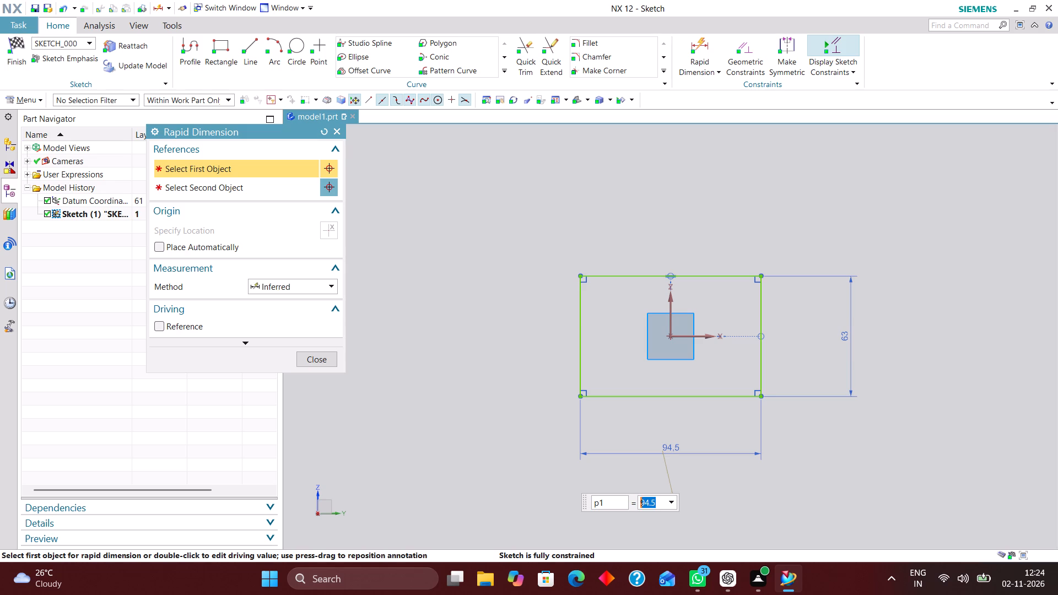
{"action": "type", "text": "100"}
{"action": "key", "text": "Return"}
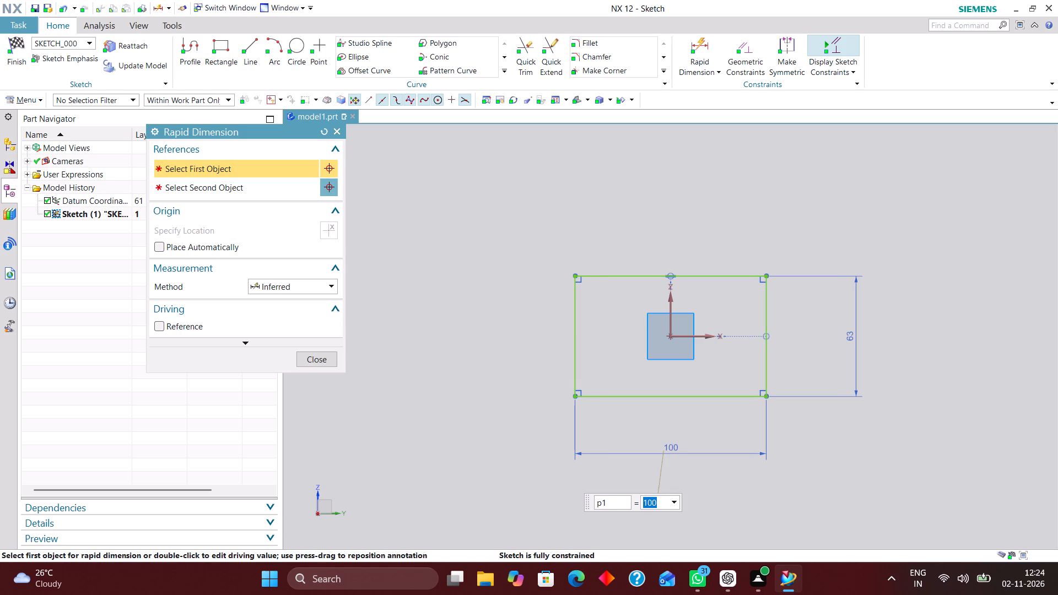
{"action": "left_click", "coordinate": [333, 362]}
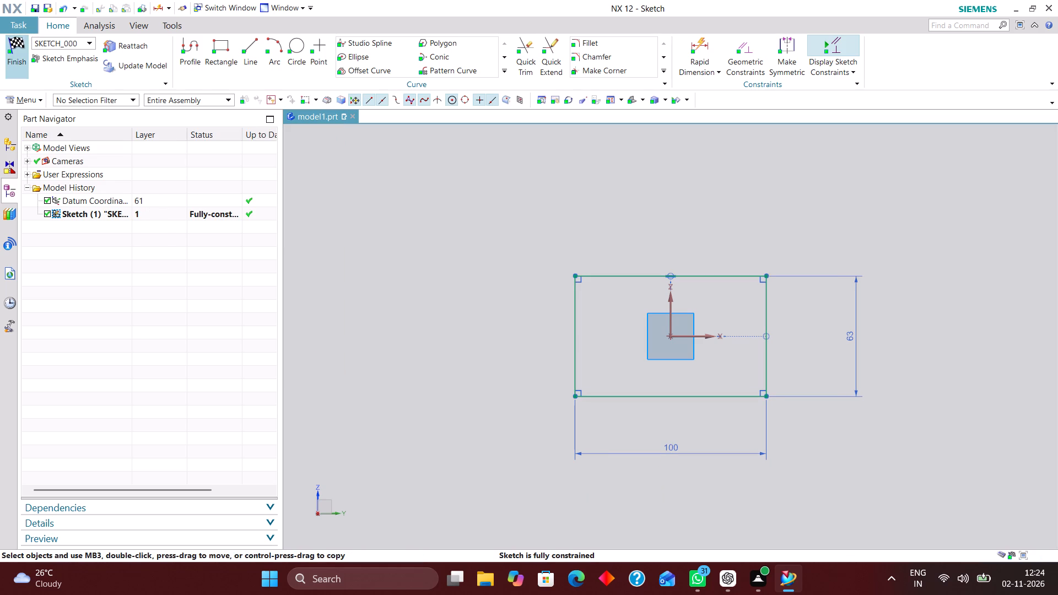
{"action": "left_click", "coordinate": [13, 46]}
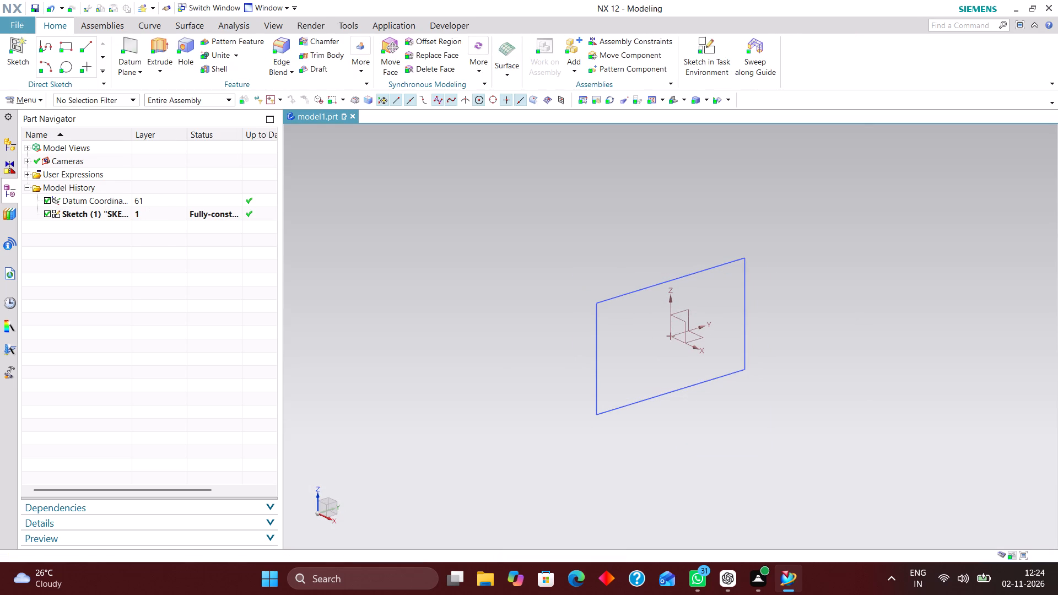
Extrude the rectangle as a Symmetric Value of 25 mm on each side of the sketch plane.
{"action": "left_click", "coordinate": [155, 47]}
{"action": "left_click", "coordinate": [598, 355]}
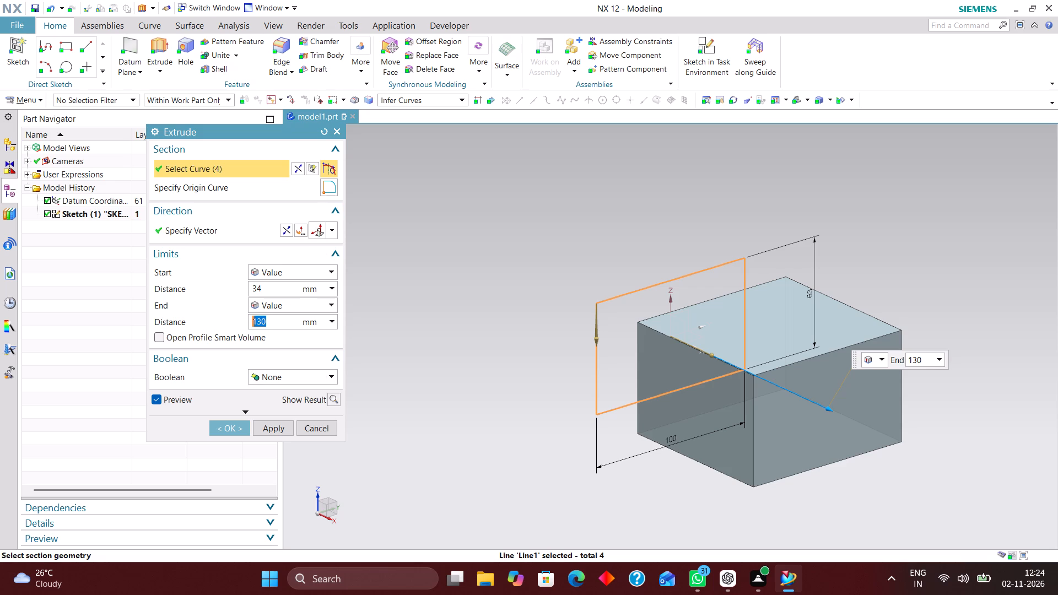
{"action": "left_click", "coordinate": [303, 274]}
{"action": "left_click", "coordinate": [314, 299]}
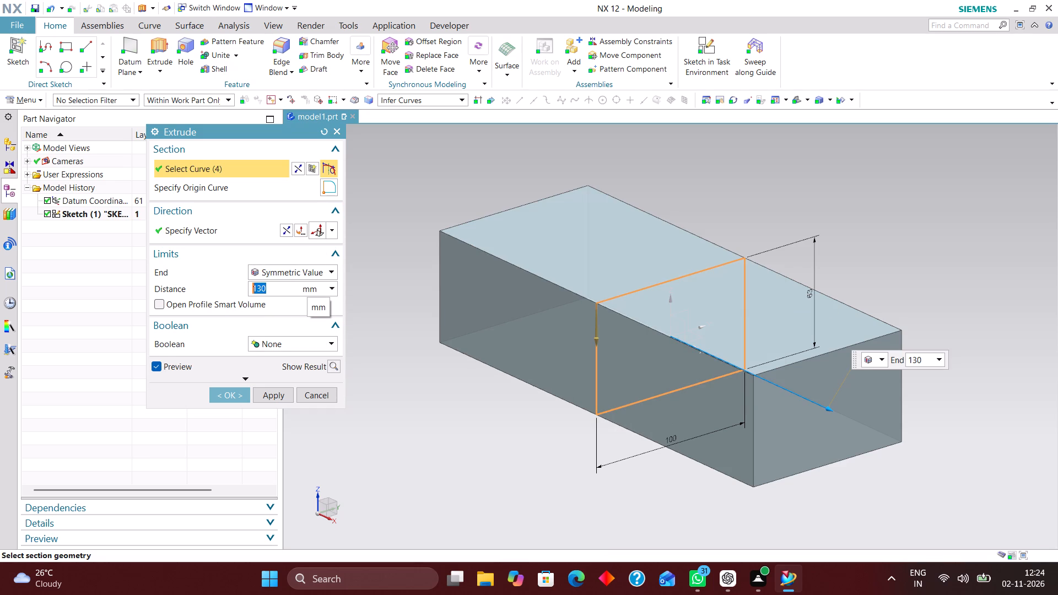
{"action": "type", "text": "25"}
{"action": "key", "text": "Return"}
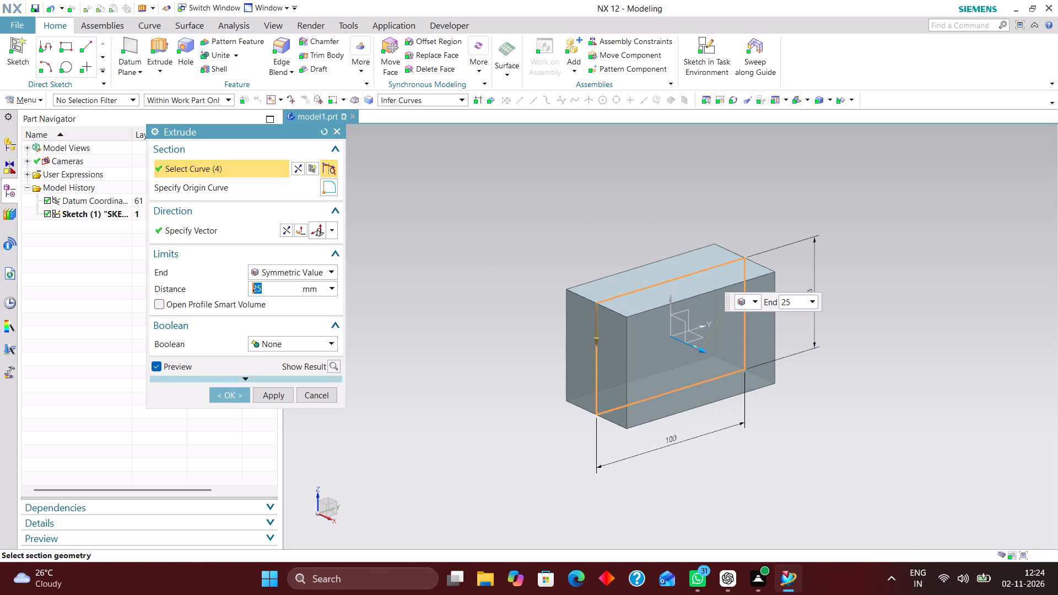
{"action": "left_click", "coordinate": [228, 394]}
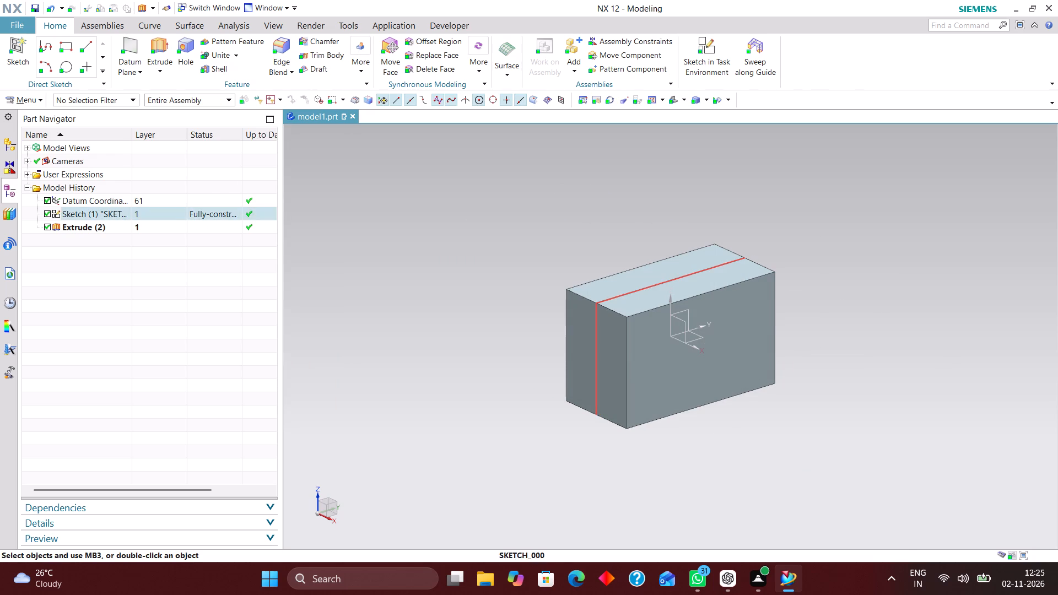
Hide the rectangle sketch used for the block.
{"action": "right_click_drag", "start_coordinate": [596, 363], "coordinate": [597, 457]}
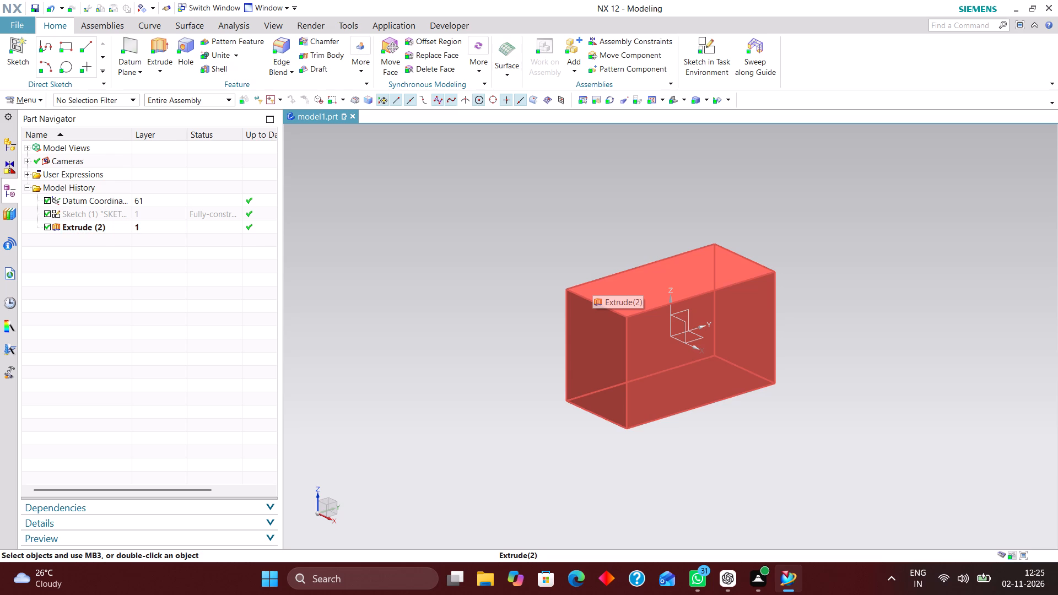
Sketch a 50 mm diameter circle centred on the origin of the block's central YZ plane, and finish the sketch.
{"action": "scroll", "coordinate": [841, 369], "scroll_direction": "down", "scroll_amount": 3}
{"action": "scroll", "coordinate": [781, 376], "scroll_direction": "up", "scroll_amount": 4}
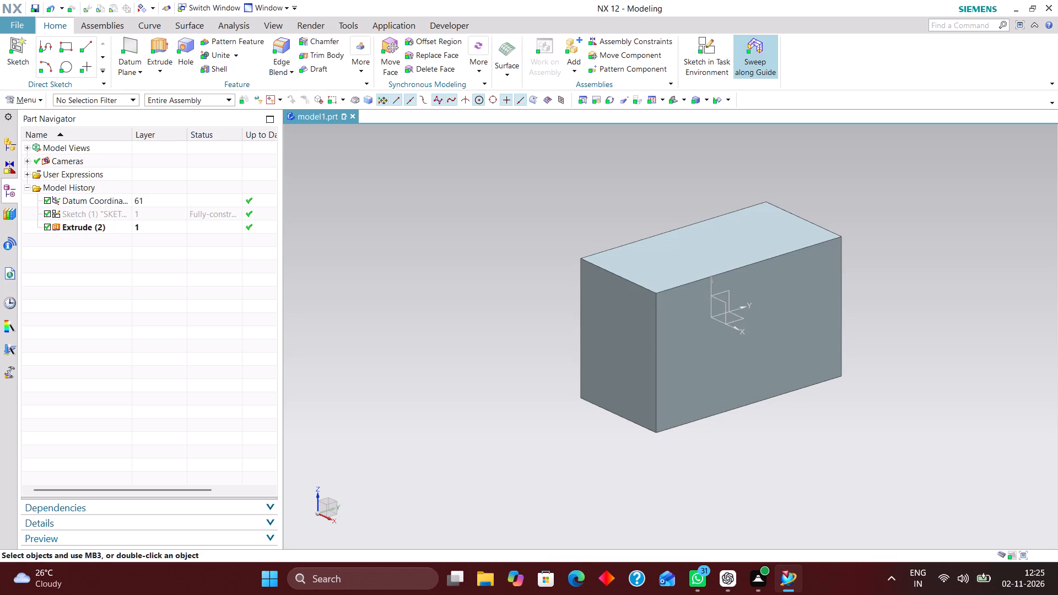
{"action": "left_click", "coordinate": [714, 46]}
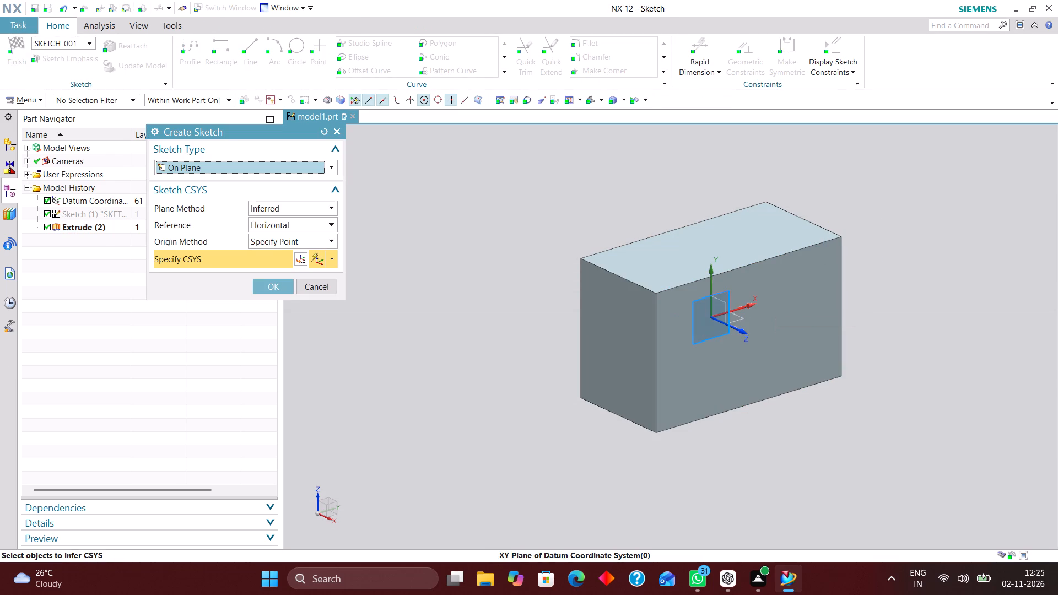
{"action": "left_click", "coordinate": [726, 291]}
{"action": "left_click", "coordinate": [280, 284]}
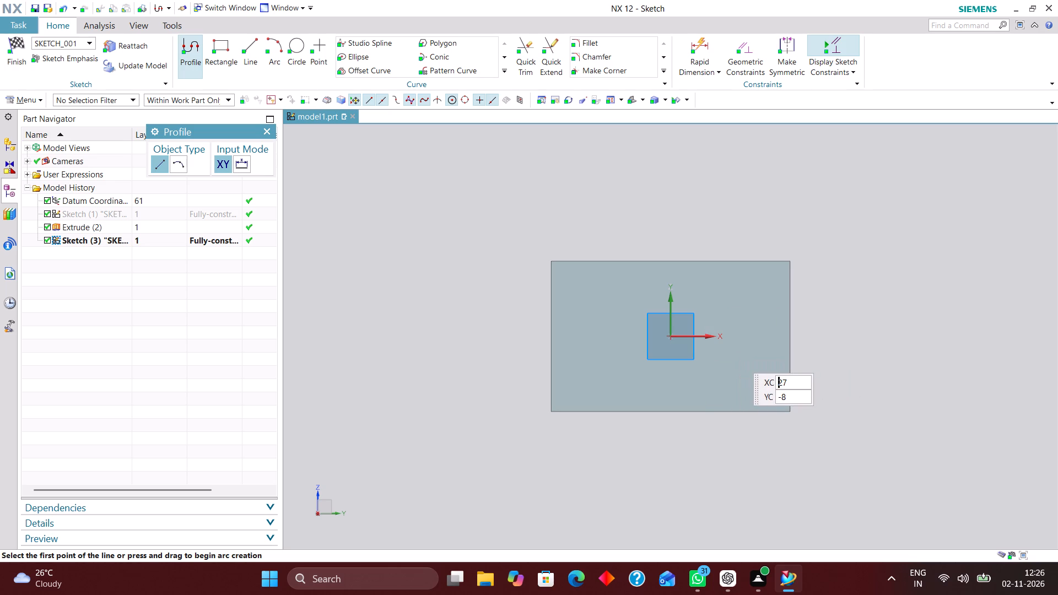
{"action": "left_click", "coordinate": [670, 338]}
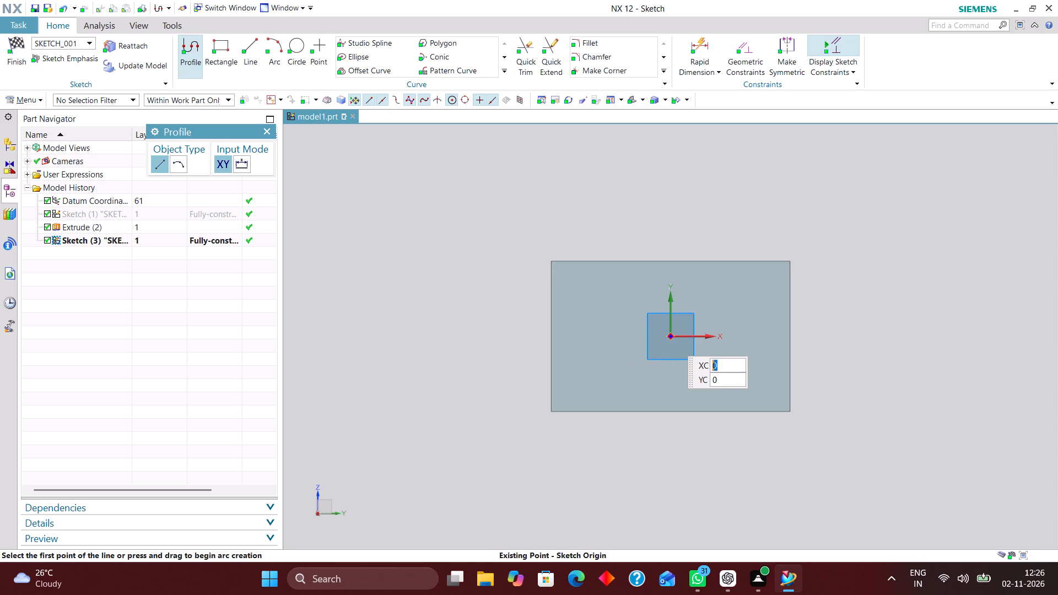
{"action": "left_click", "coordinate": [266, 134]}
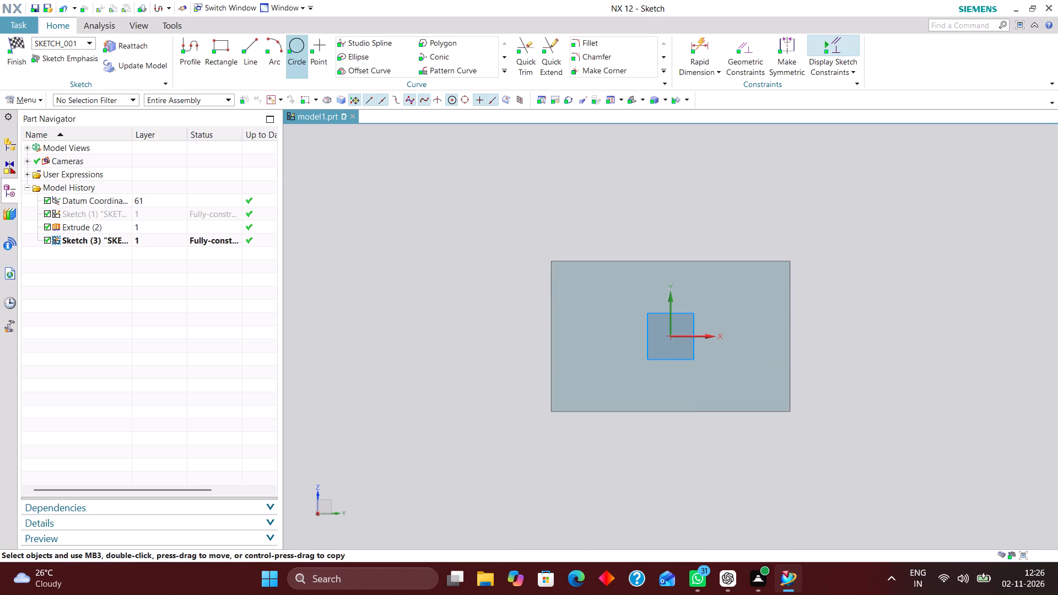
{"action": "left_click", "coordinate": [300, 47]}
{"action": "left_click", "coordinate": [671, 335]}
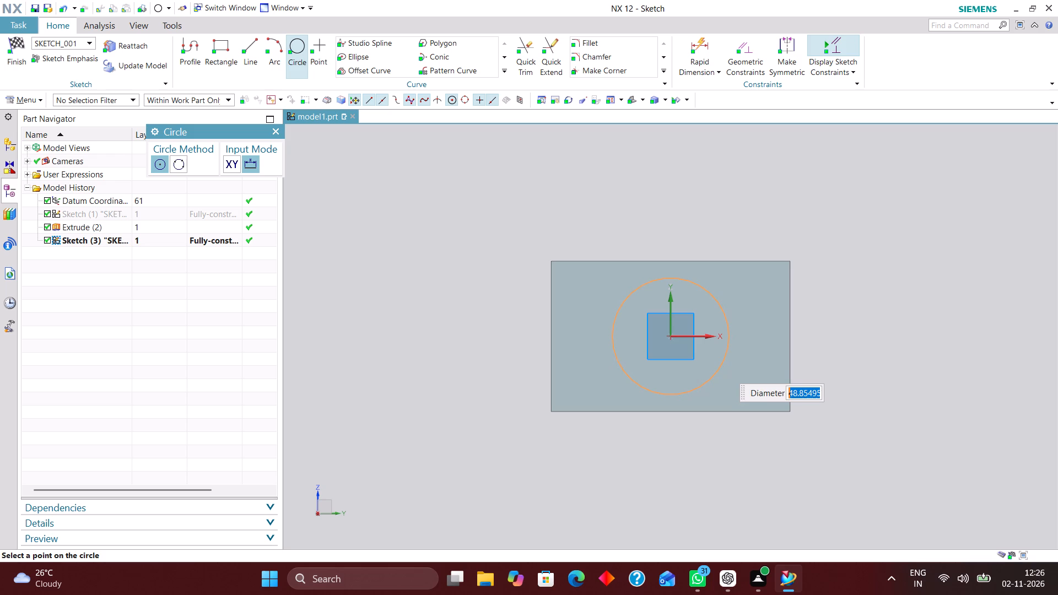
{"action": "type", "text": "50"}
{"action": "key", "text": "Return"}
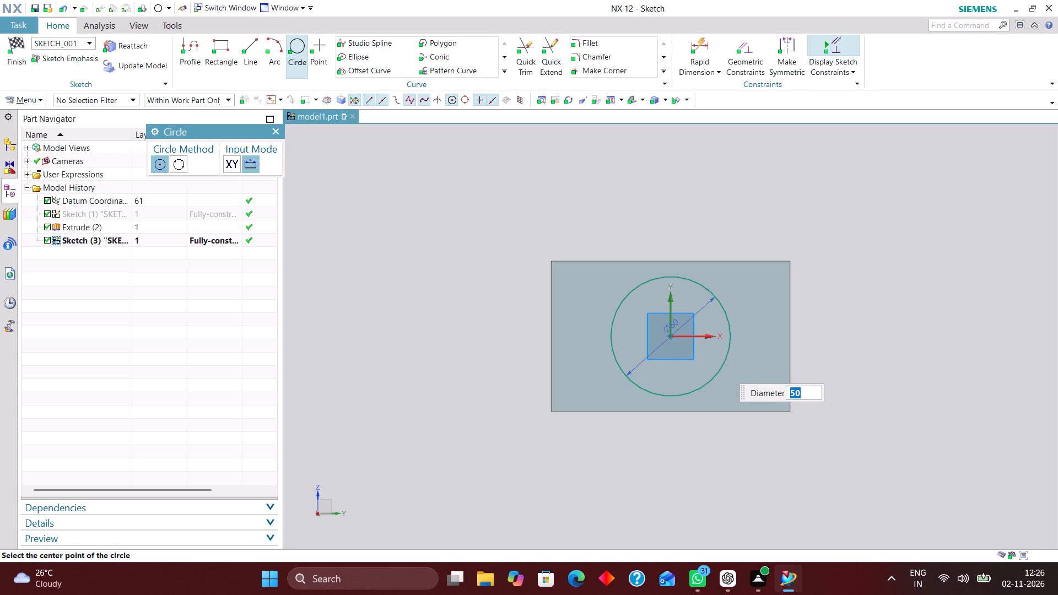
{"action": "left_click", "coordinate": [280, 129]}
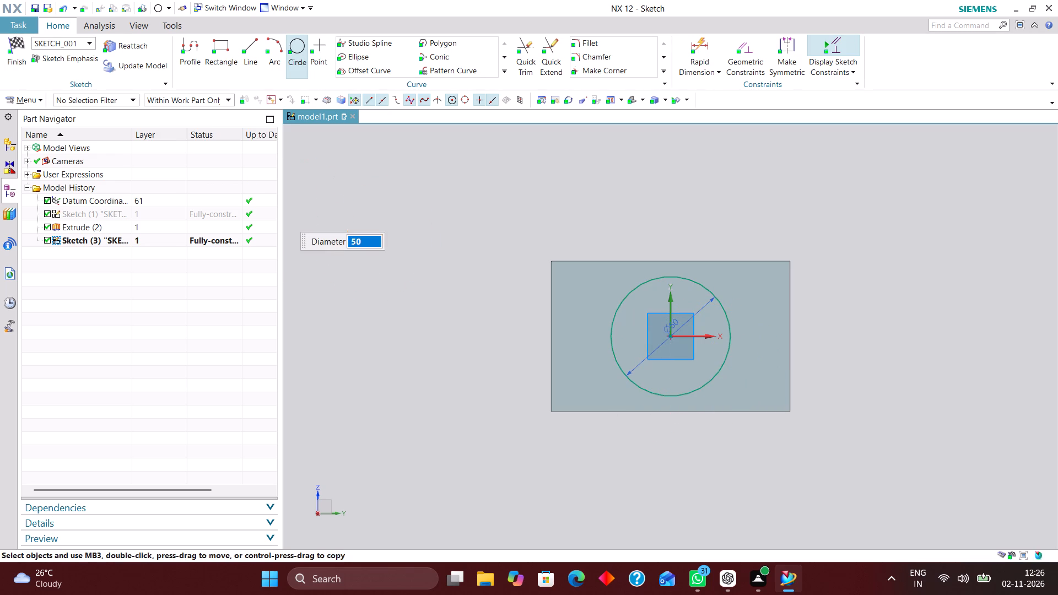
{"action": "left_click", "coordinate": [15, 39]}
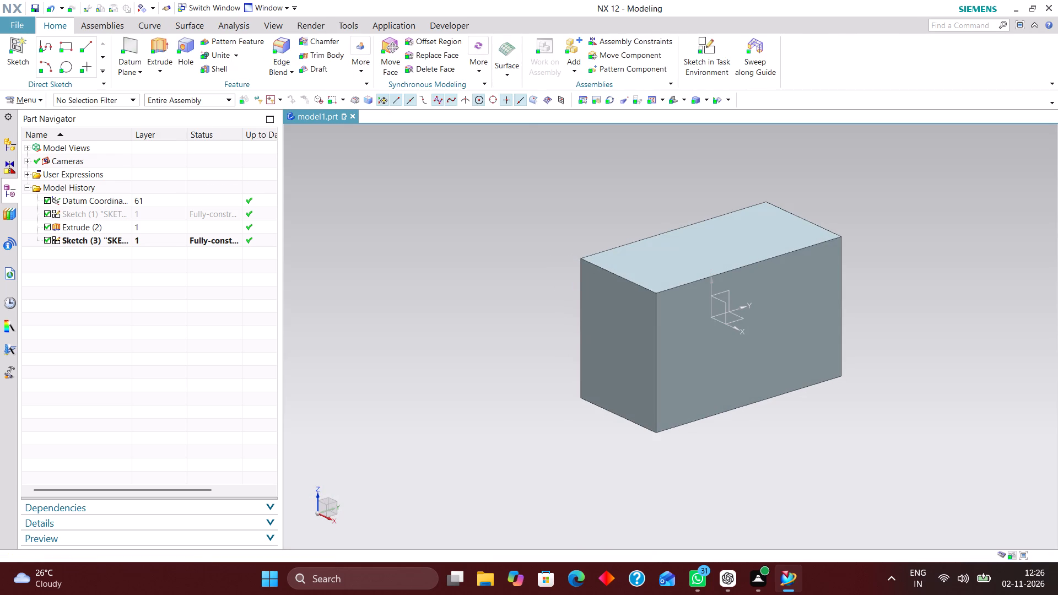
Extrude the 50 mm circle from 0 to 30 mm along X as a separate body with no Boolean.
{"action": "left_click", "coordinate": [153, 42]}
{"action": "left_click", "coordinate": [104, 239]}
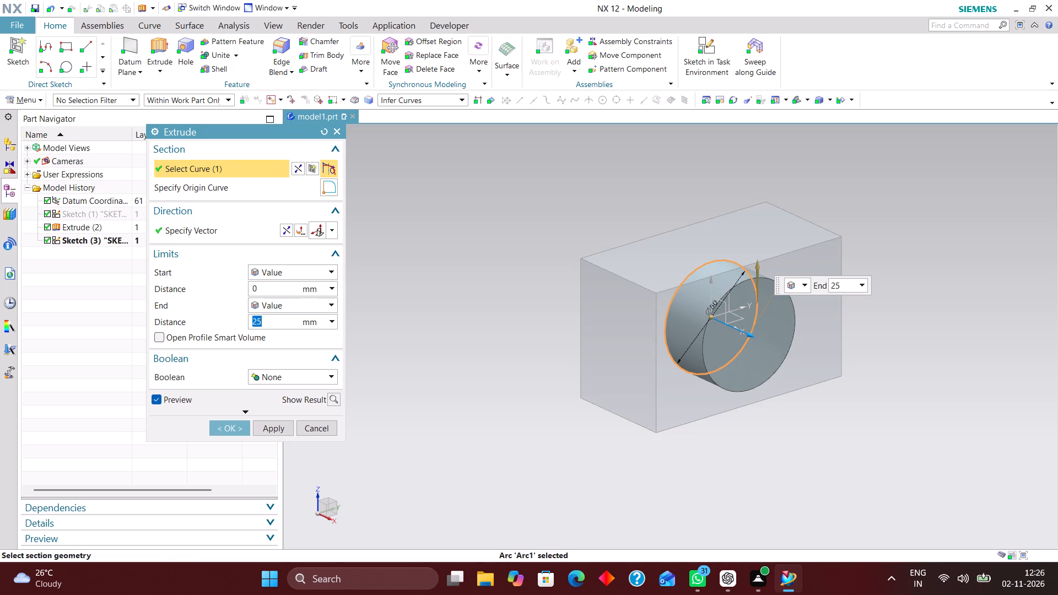
{"action": "middle_click_drag", "start_coordinate": [925, 323], "coordinate": [971, 308]}
{"action": "scroll", "coordinate": [977, 307], "scroll_direction": "up", "scroll_amount": 1}
{"action": "right_click_drag", "start_coordinate": [985, 337], "coordinate": [801, 329]}
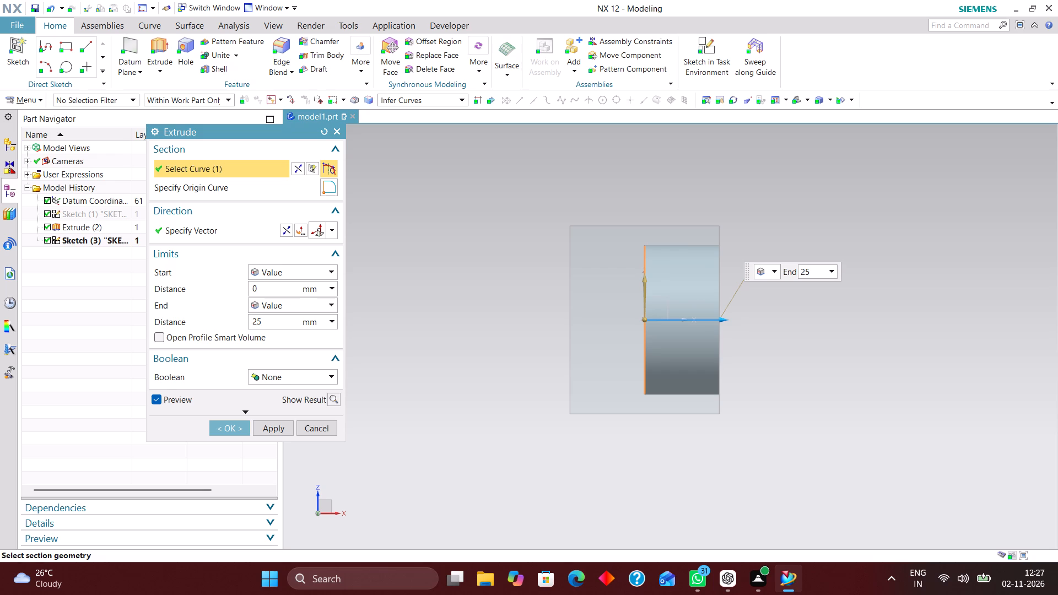
{"action": "scroll", "coordinate": [894, 342], "scroll_direction": "down", "scroll_amount": 2}
{"action": "scroll", "coordinate": [856, 323], "scroll_direction": "up", "scroll_amount": 3}
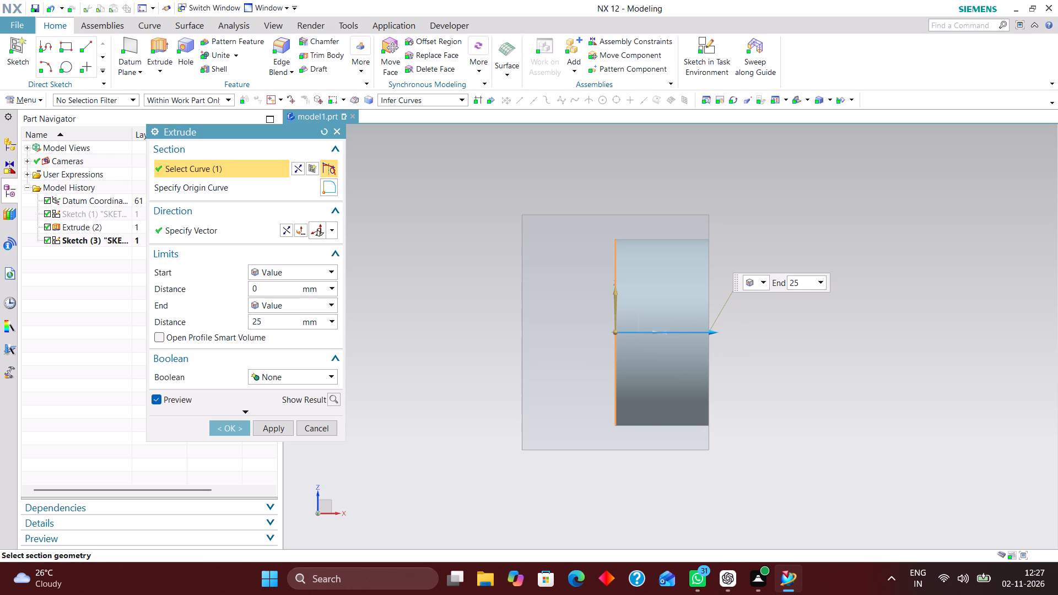
{"action": "middle_click_drag", "start_coordinate": [877, 323], "coordinate": [864, 331]}
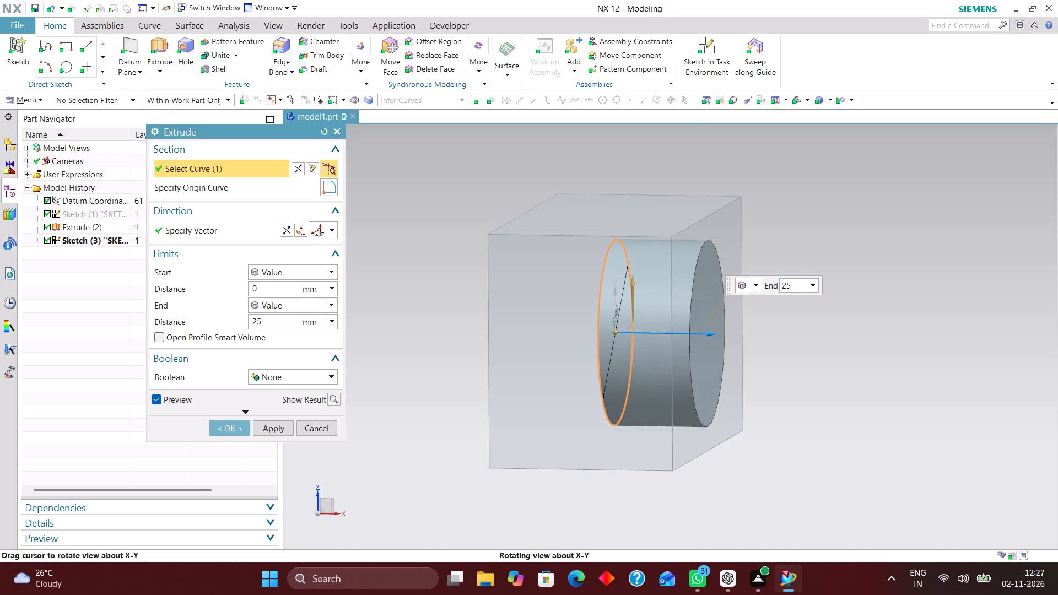
{"action": "middle_click_drag", "start_coordinate": [864, 331], "coordinate": [868, 328]}
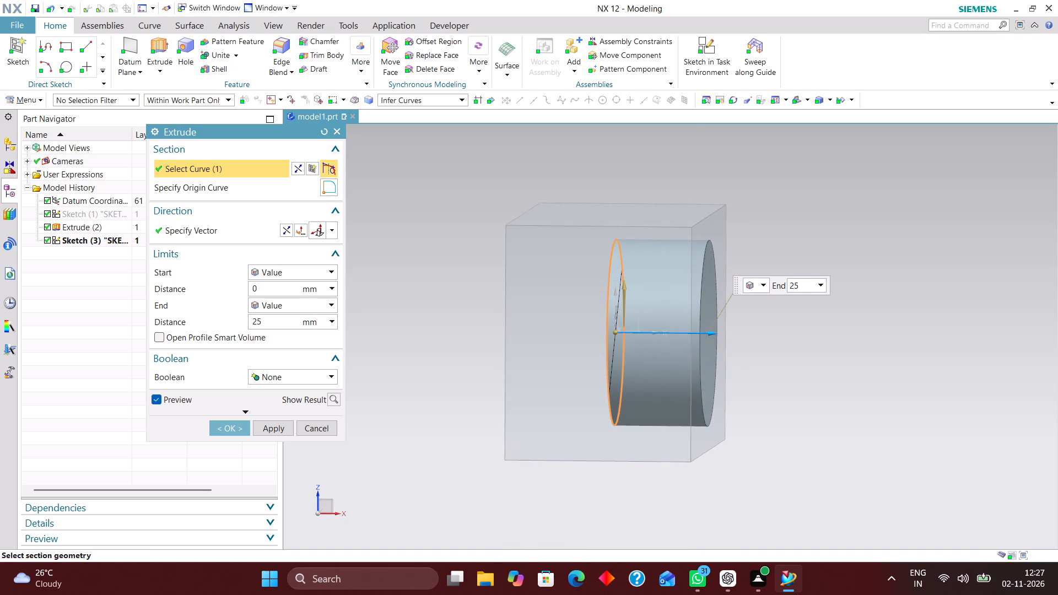
{"action": "middle_click_drag", "start_coordinate": [821, 333], "coordinate": [802, 337]}
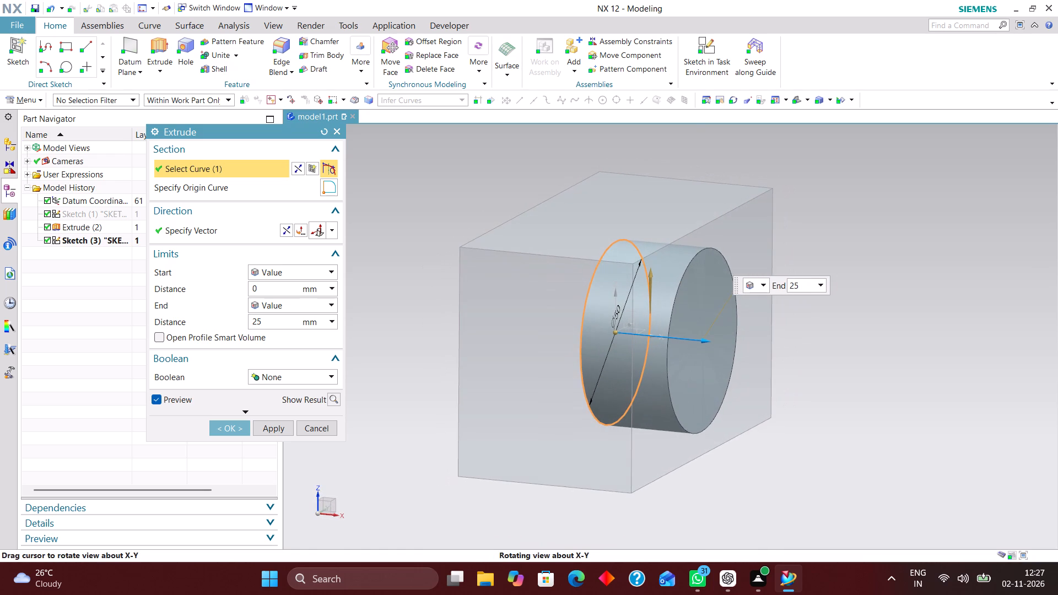
{"action": "middle_click_drag", "start_coordinate": [802, 337], "coordinate": [809, 337]}
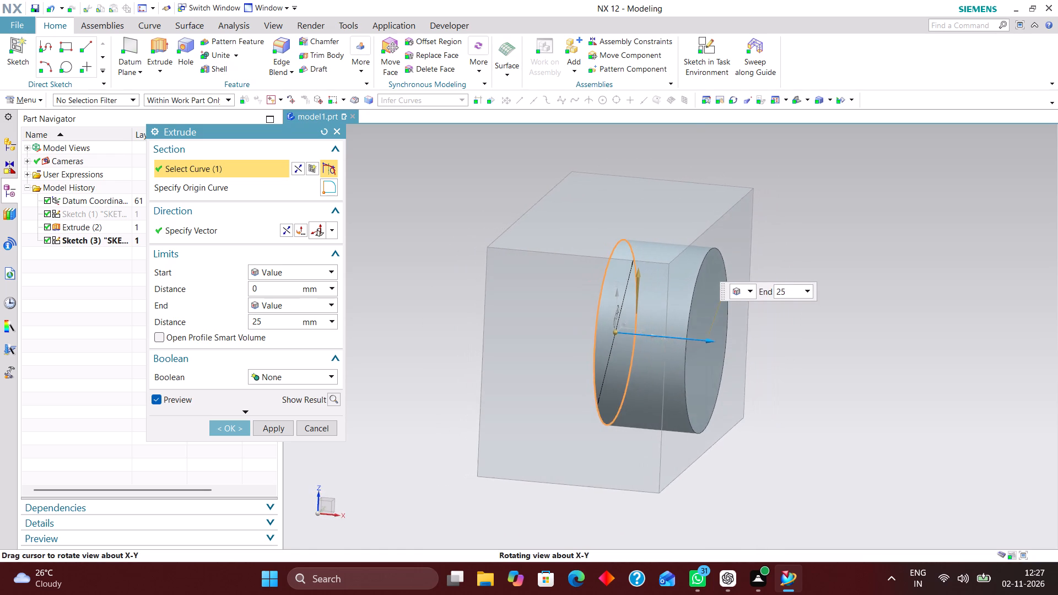
{"action": "middle_click_drag", "start_coordinate": [809, 337], "coordinate": [800, 334]}
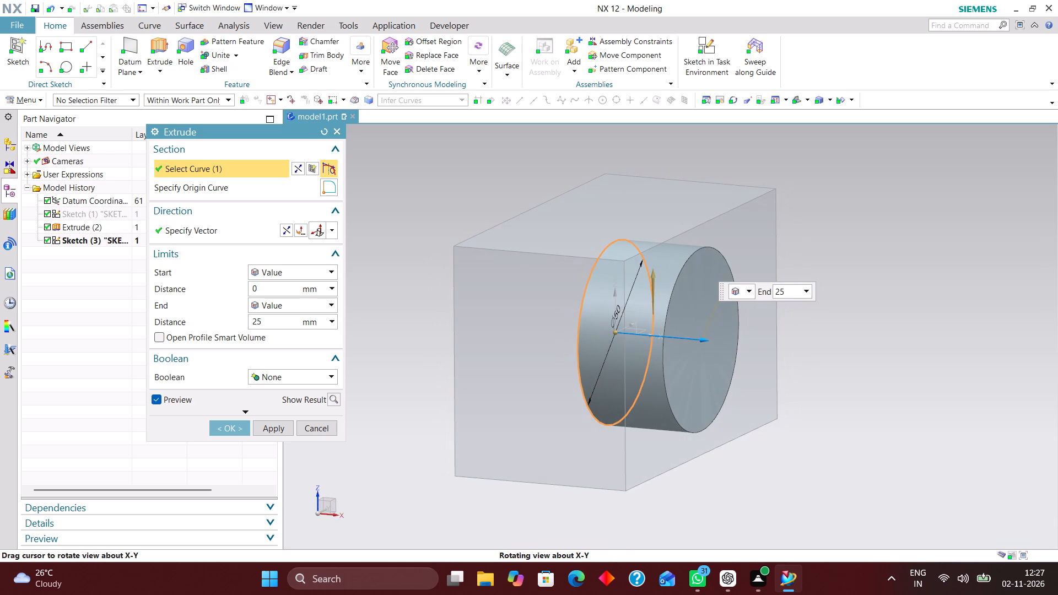
{"action": "middle_click_drag", "start_coordinate": [800, 334], "coordinate": [781, 332]}
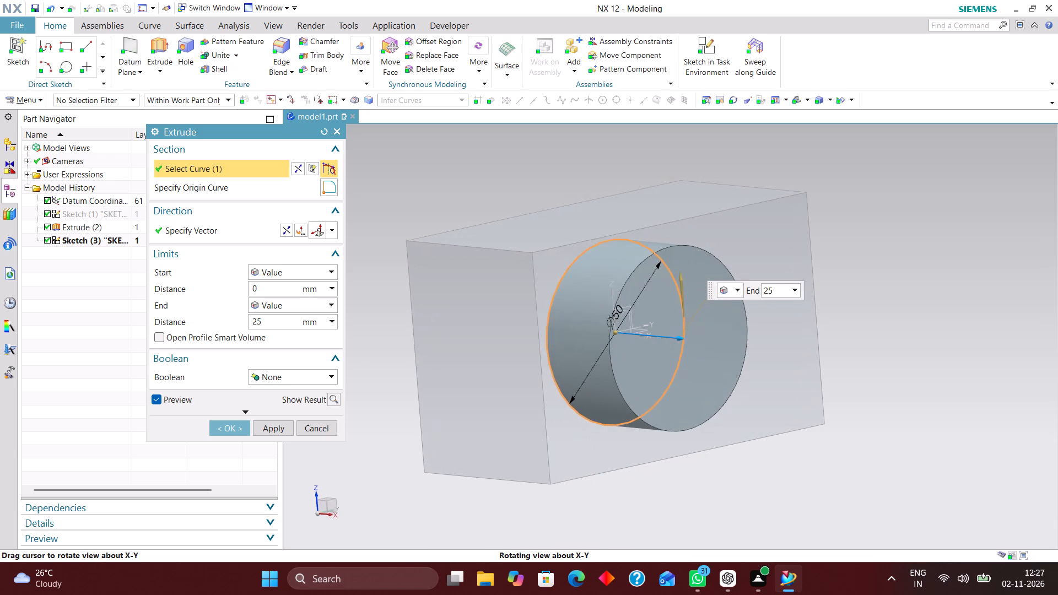
{"action": "middle_click_drag", "start_coordinate": [781, 332], "coordinate": [781, 332]}
{"action": "left_click_drag", "start_coordinate": [684, 337], "coordinate": [697, 342]}
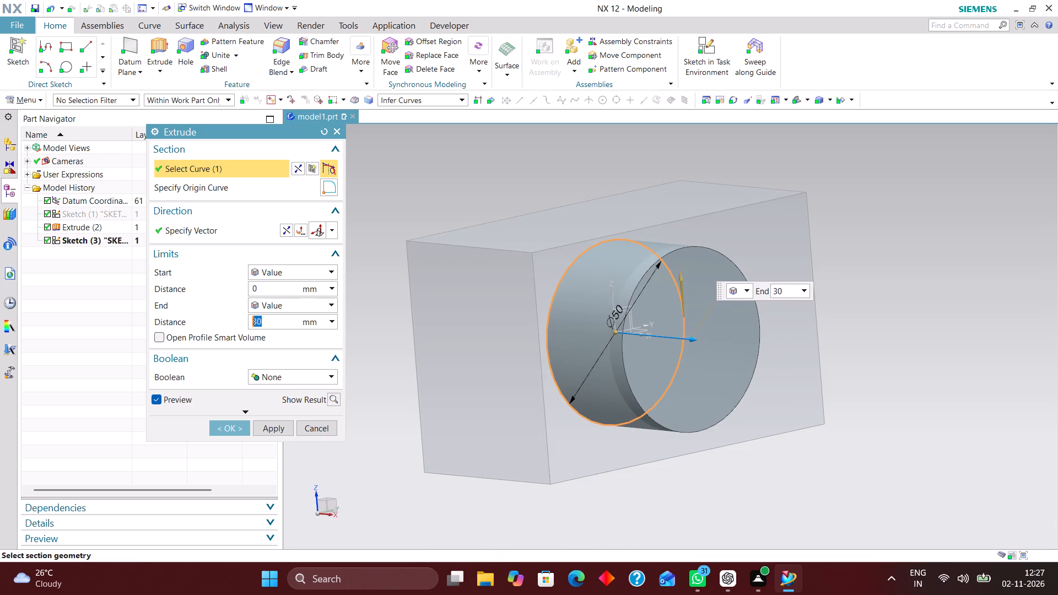
{"action": "left_click", "coordinate": [231, 429]}
Unite the block as target with the extruded cylinder as tool.
{"action": "middle_click_drag", "start_coordinate": [901, 307], "coordinate": [886, 319]}
{"action": "scroll", "coordinate": [886, 319], "scroll_direction": "up", "scroll_amount": 1}
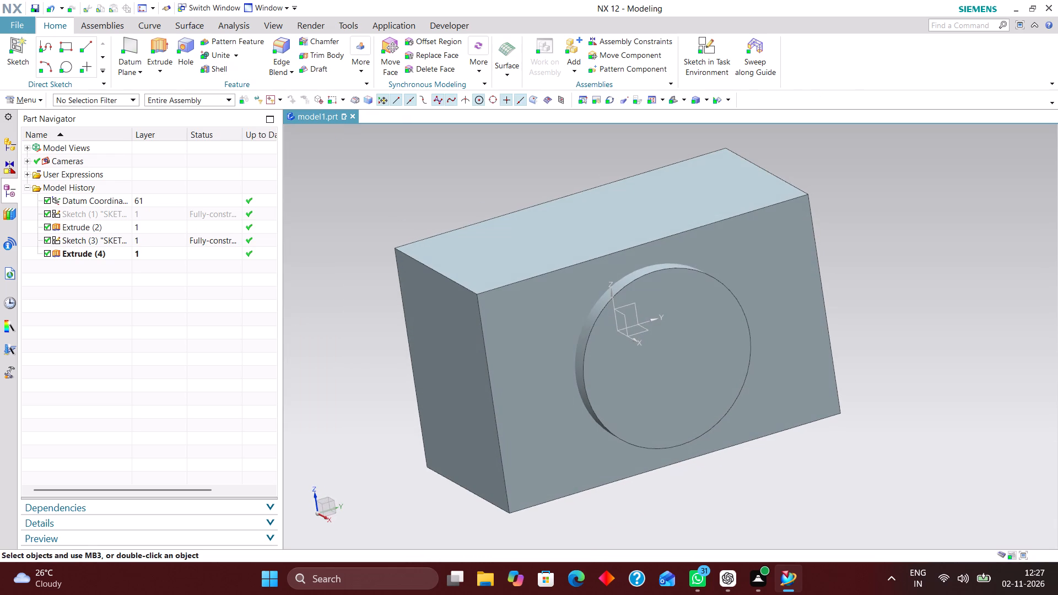
{"action": "left_click", "coordinate": [219, 56]}
{"action": "left_click", "coordinate": [446, 295]}
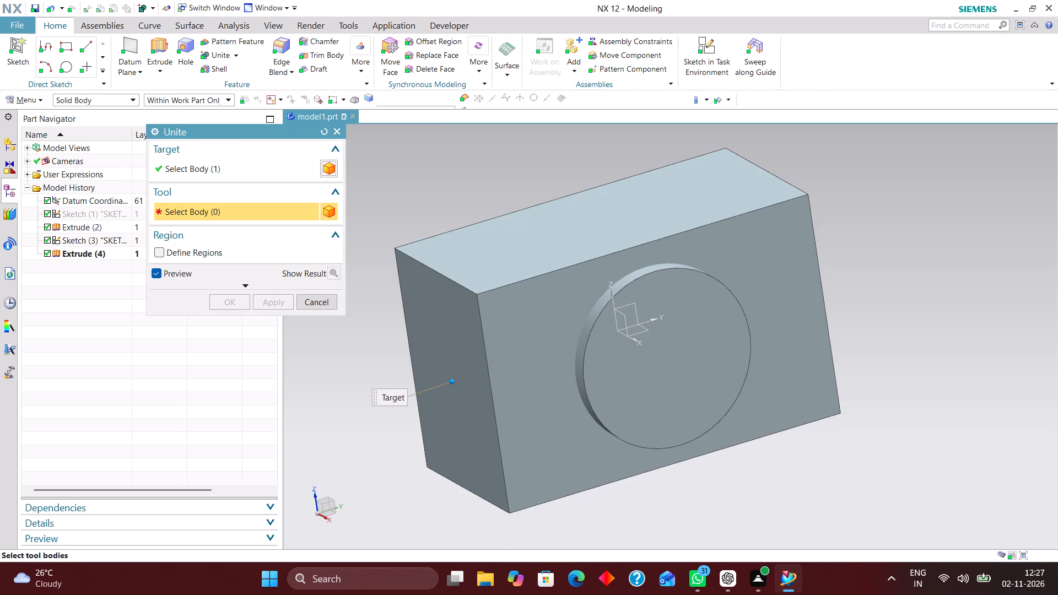
{"action": "left_click", "coordinate": [625, 367]}
{"action": "left_click", "coordinate": [234, 302]}
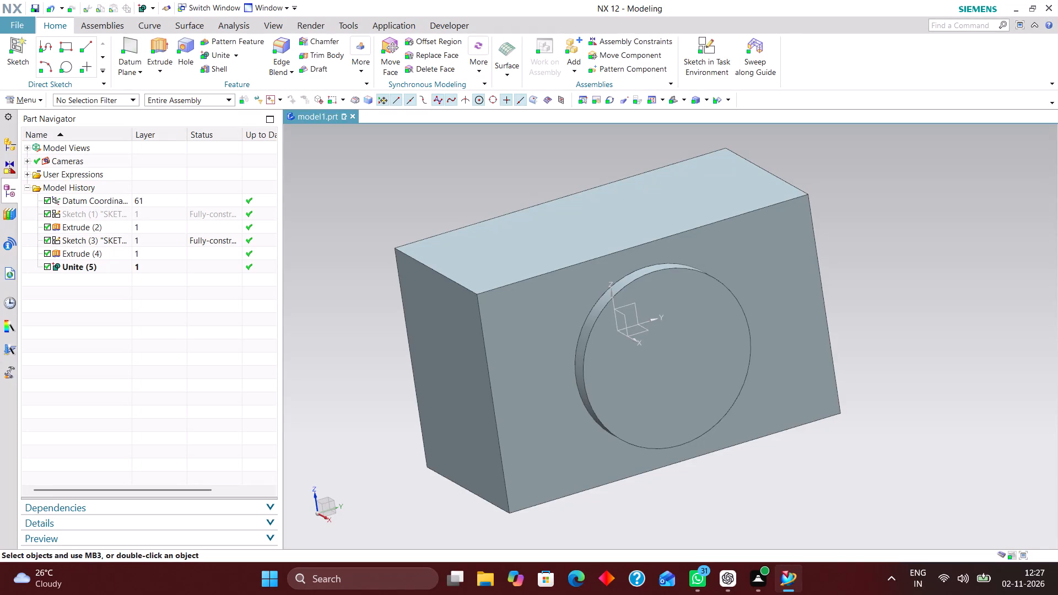
Cut a simple general hole 50 mm in diameter and 15 mm deep, centred on the round boss's front edge.
{"action": "left_click", "coordinate": [186, 40]}
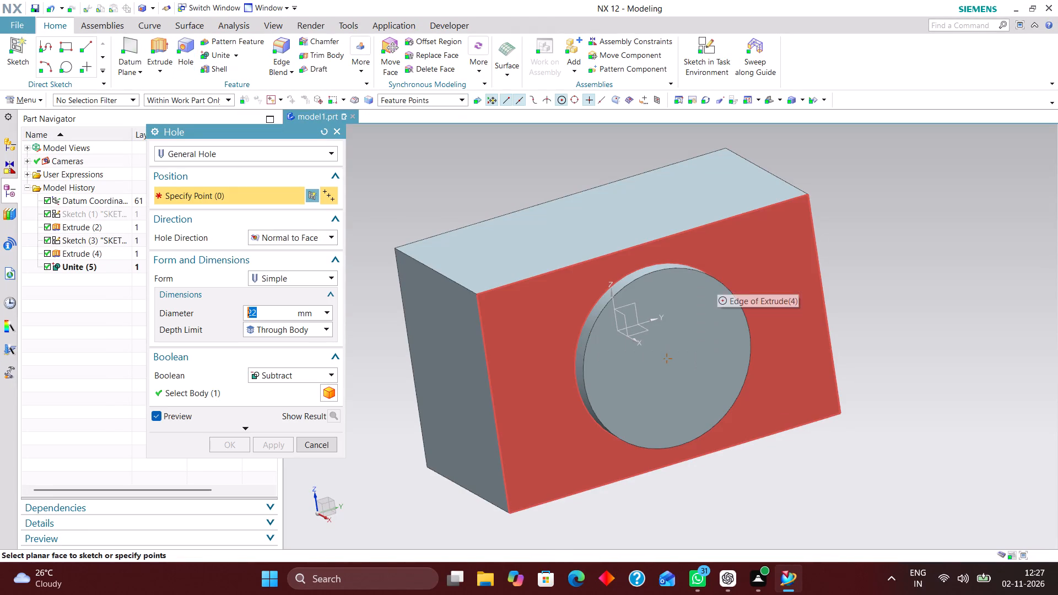
{"action": "left_click", "coordinate": [717, 281]}
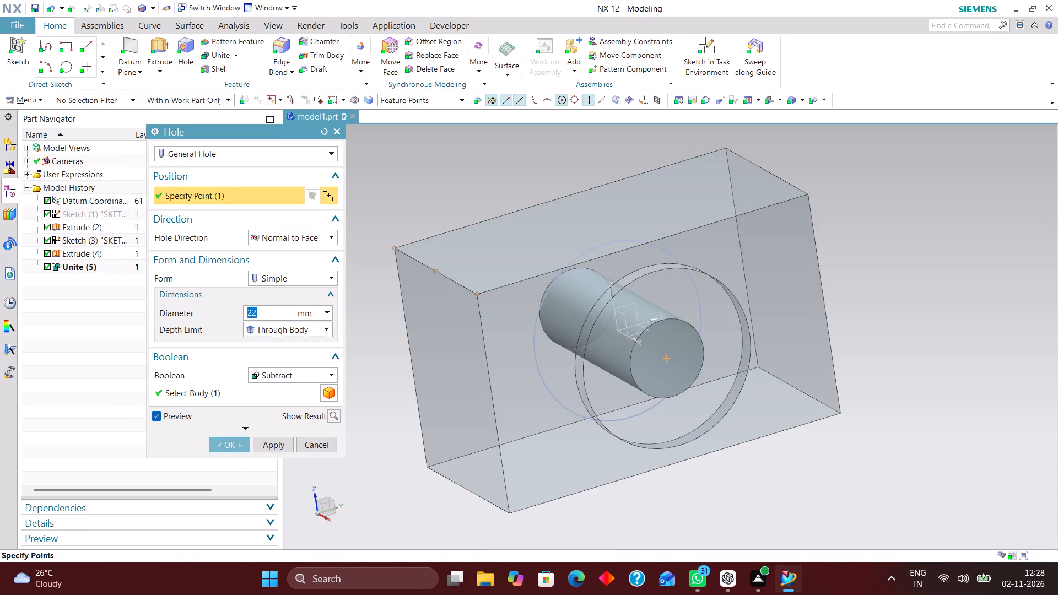
{"action": "type", "text": "50"}
{"action": "key", "text": "Return"}
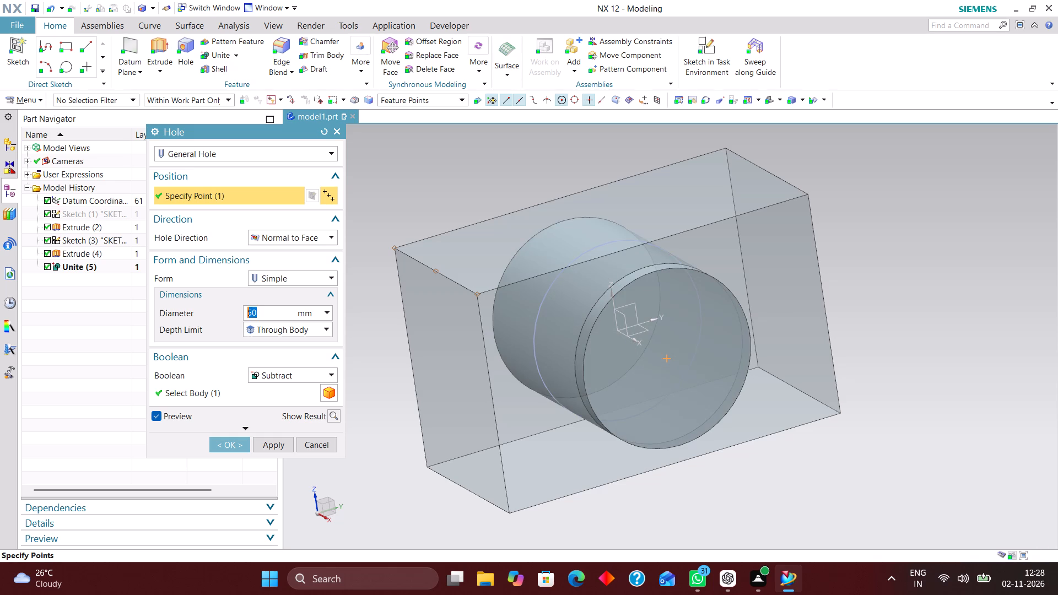
{"action": "left_click", "coordinate": [291, 331]}
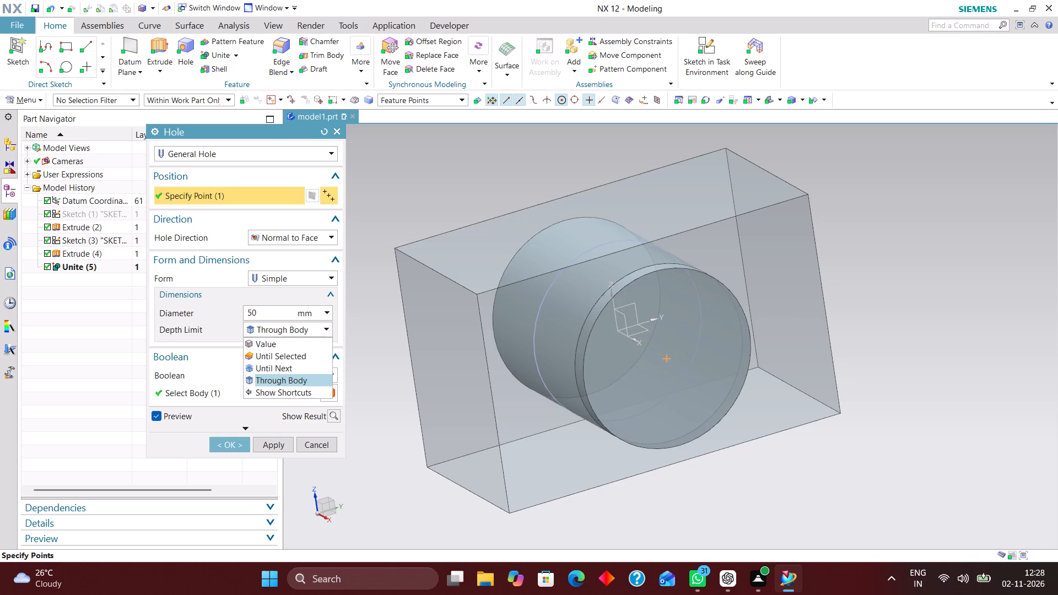
{"action": "left_click", "coordinate": [289, 346]}
{"action": "left_click_drag", "start_coordinate": [262, 346], "coordinate": [225, 345]}
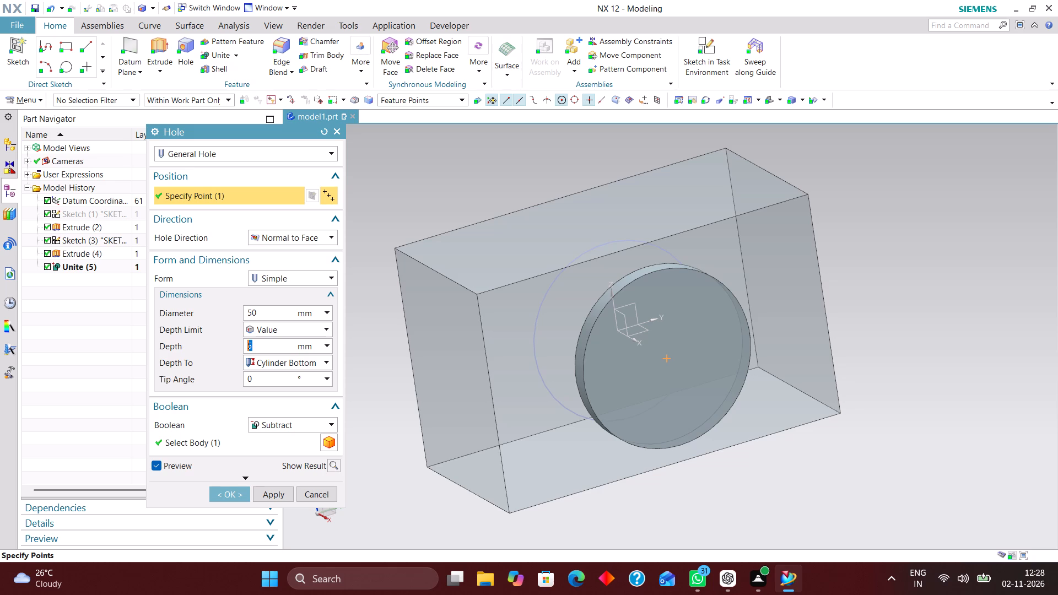
{"action": "type", "text": "15"}
{"action": "key", "text": "Return"}
{"action": "middle_click_drag", "start_coordinate": [870, 348], "coordinate": [870, 348]}
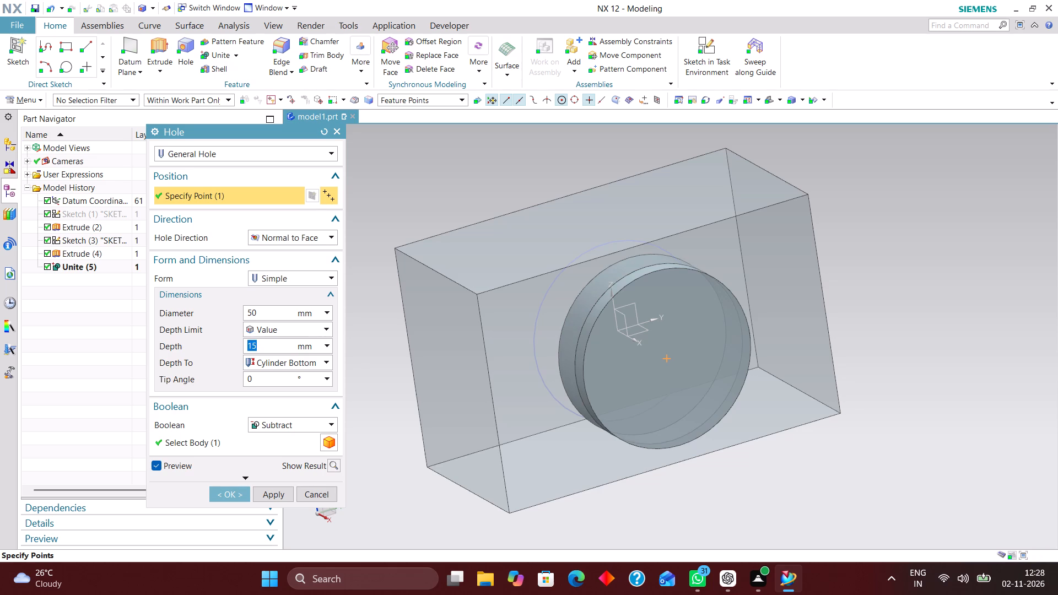
{"action": "middle_click_drag", "start_coordinate": [870, 348], "coordinate": [894, 336]}
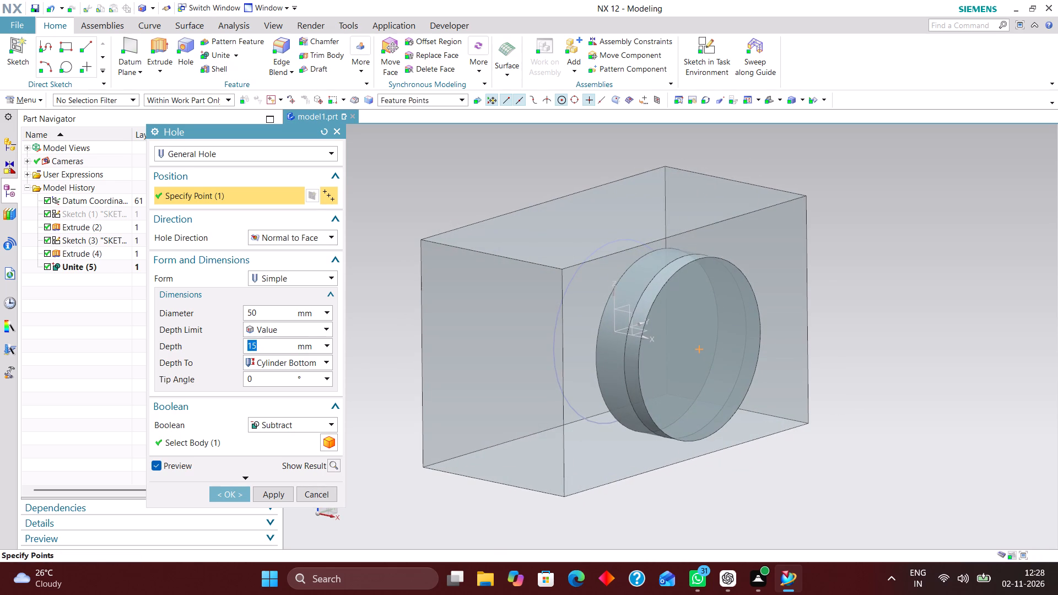
{"action": "left_click", "coordinate": [225, 494]}
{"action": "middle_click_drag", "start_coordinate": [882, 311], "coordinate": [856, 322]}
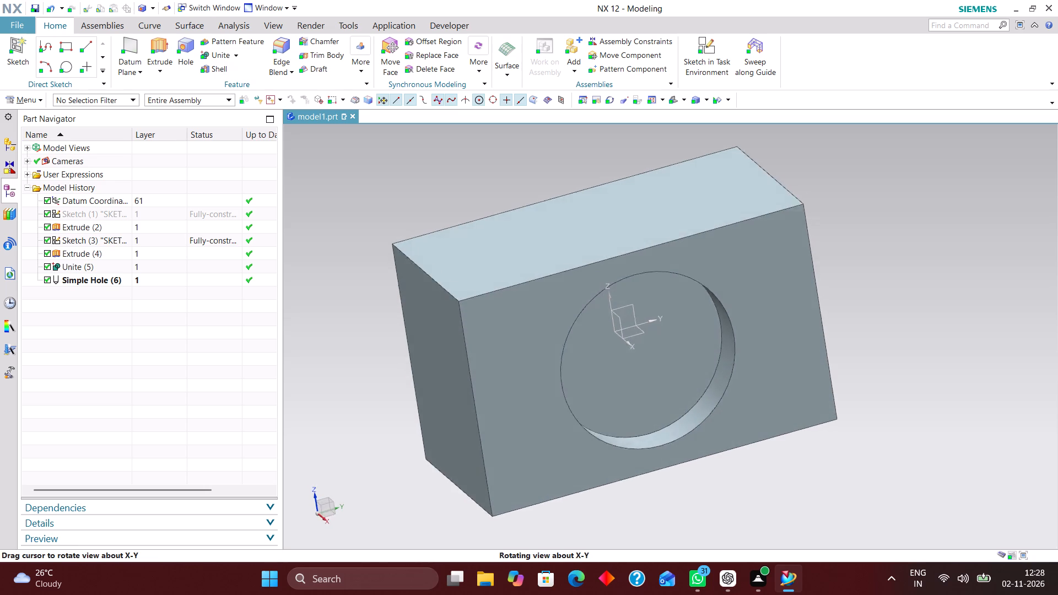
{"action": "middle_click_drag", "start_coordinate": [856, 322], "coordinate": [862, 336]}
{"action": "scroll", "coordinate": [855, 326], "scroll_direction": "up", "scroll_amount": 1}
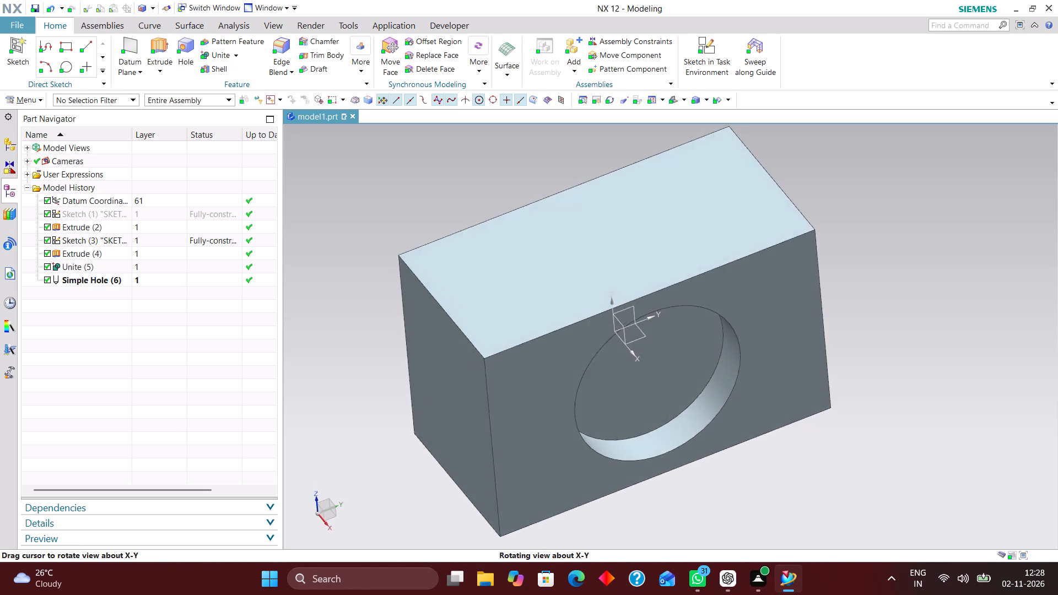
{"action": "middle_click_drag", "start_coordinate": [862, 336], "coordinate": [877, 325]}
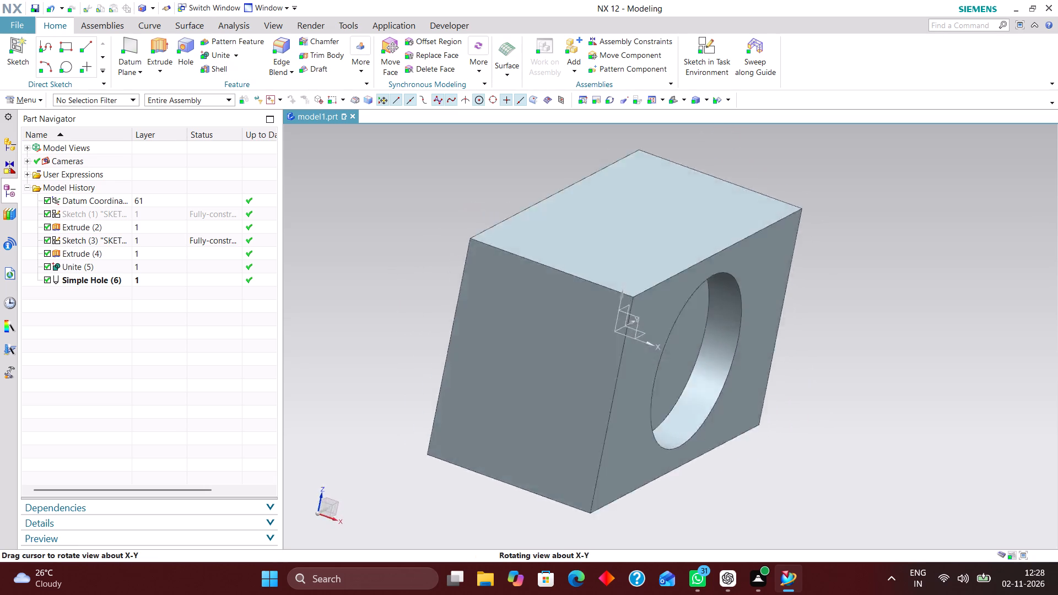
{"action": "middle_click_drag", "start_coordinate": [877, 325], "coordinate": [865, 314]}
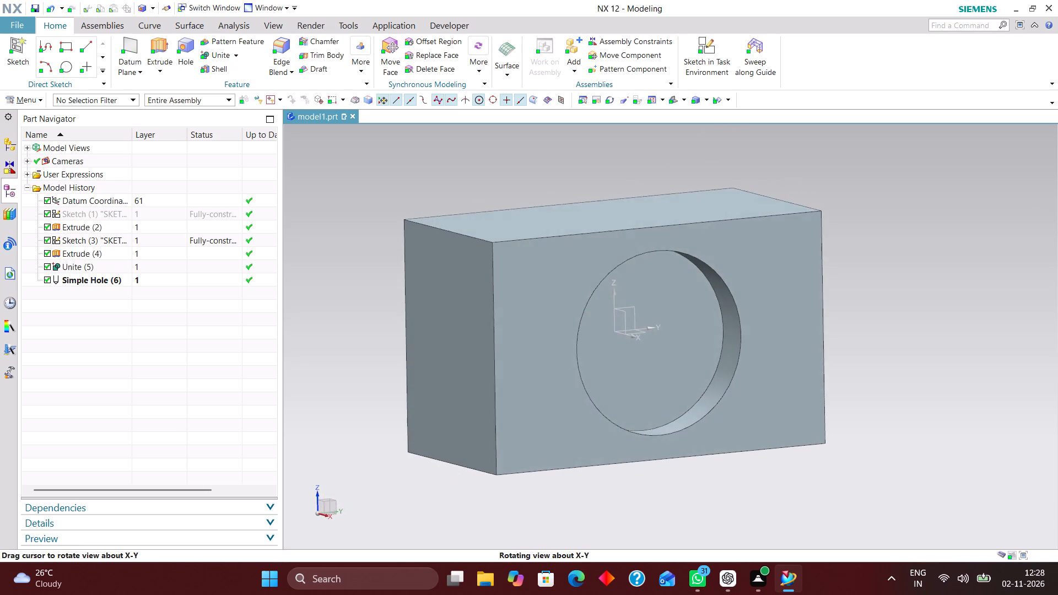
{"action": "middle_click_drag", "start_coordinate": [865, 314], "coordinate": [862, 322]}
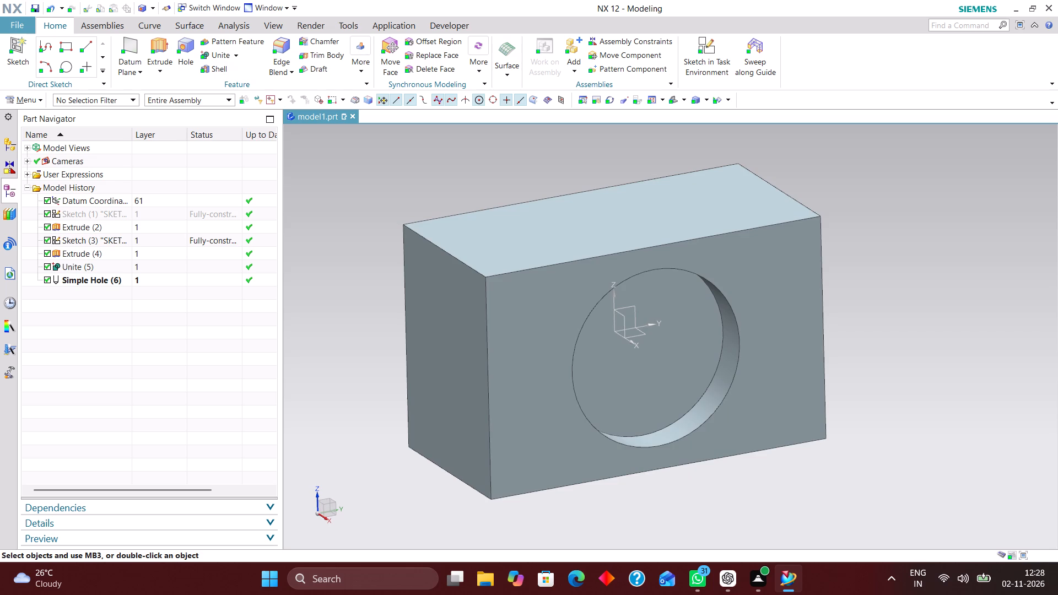
Start a task-environment sketch on the YZ plane of the datum coordinate system.
{"action": "left_click", "coordinate": [673, 101]}
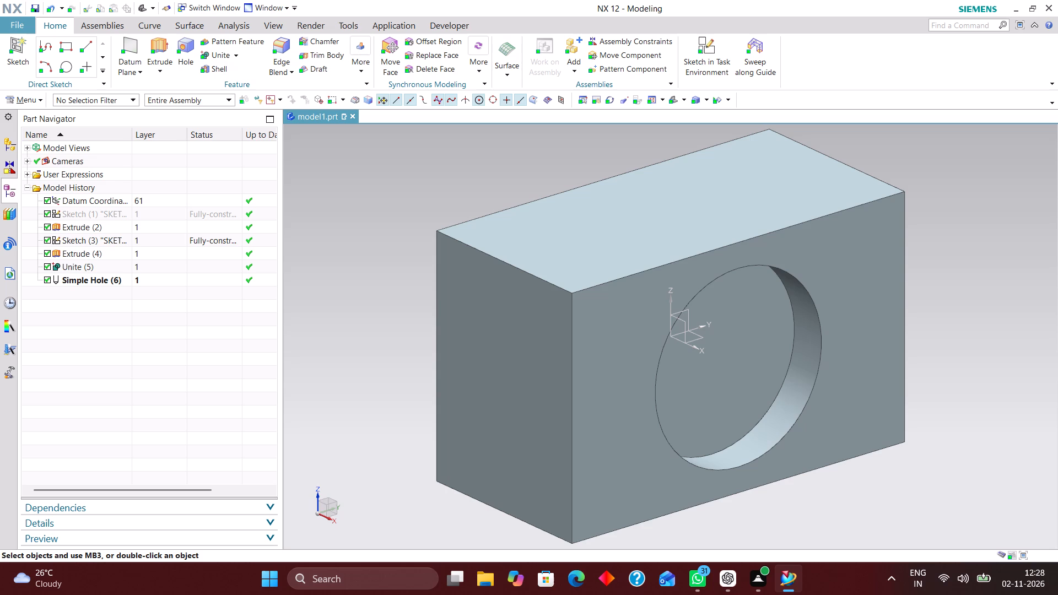
{"action": "left_click", "coordinate": [705, 40]}
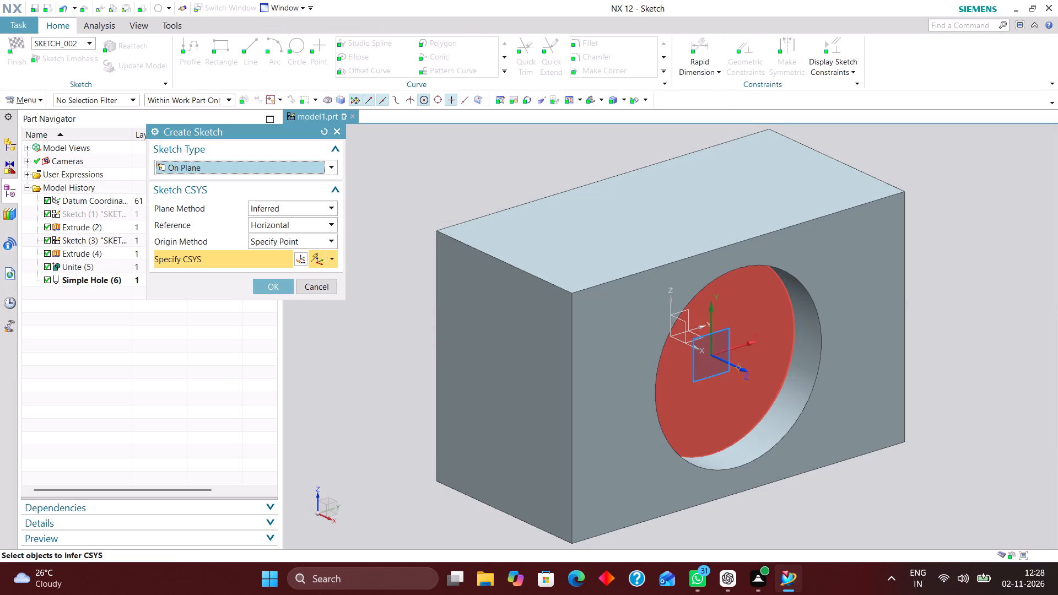
{"action": "left_click", "coordinate": [684, 311]}
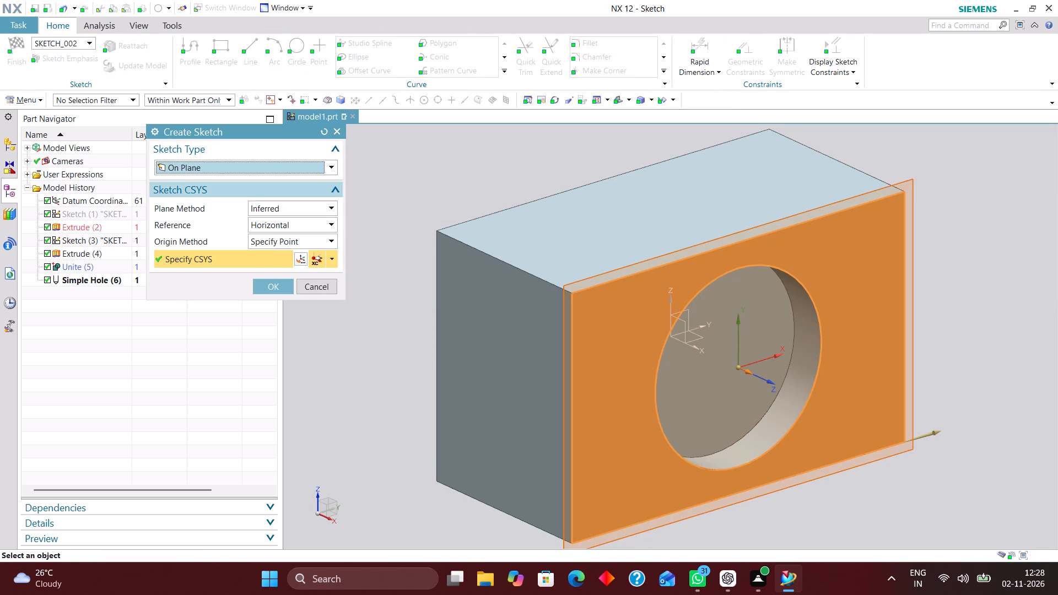
{"action": "left_click", "coordinate": [322, 131]}
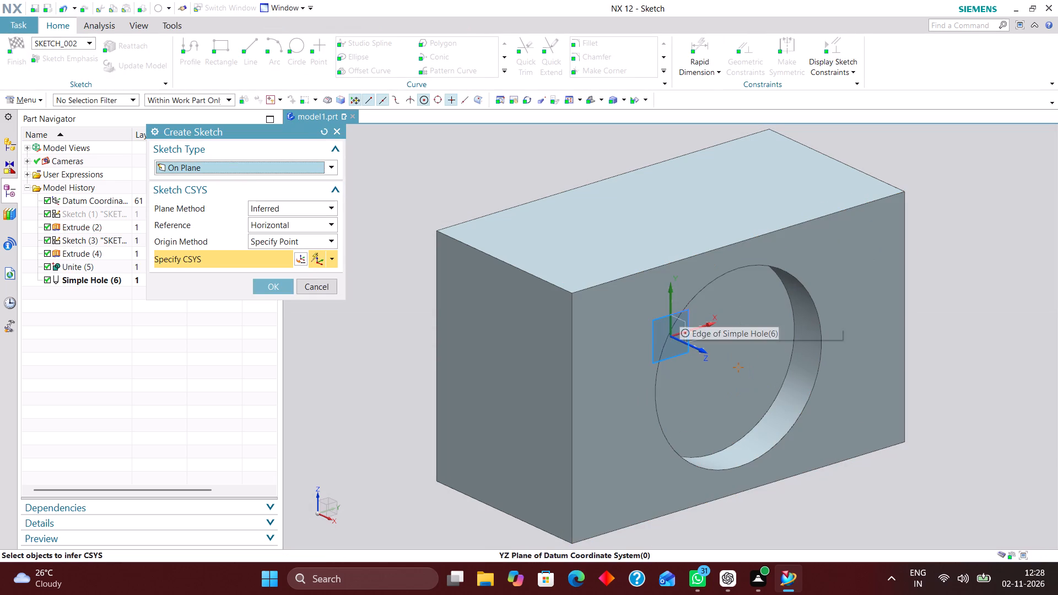
{"action": "left_click", "coordinate": [679, 312]}
{"action": "left_click", "coordinate": [283, 293]}
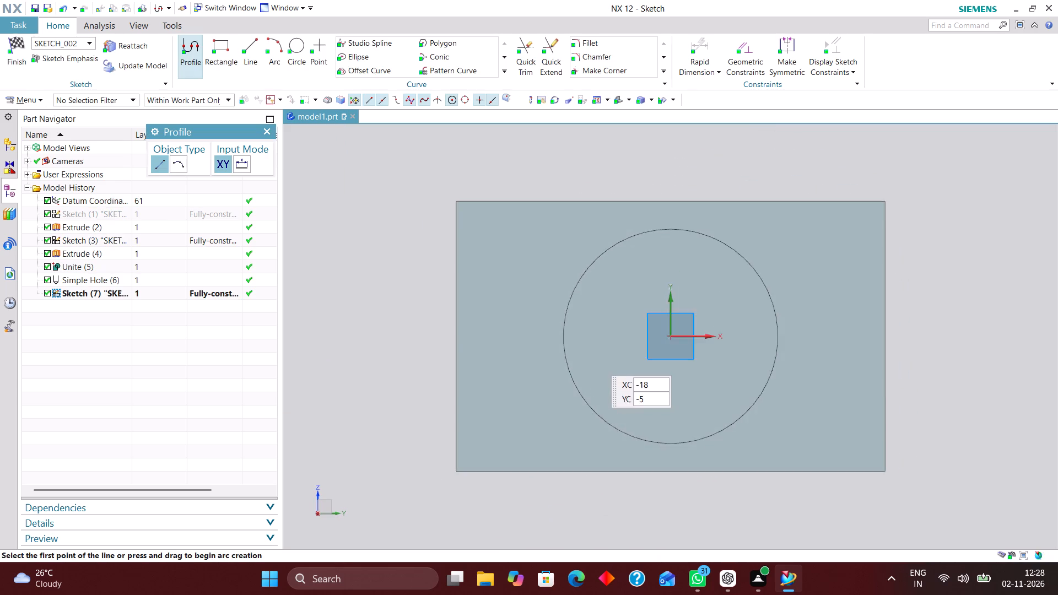
Sketch a small circle centred about 45 mm along the sketch's X axis, and constrain its centre onto that axis.
{"action": "scroll", "coordinate": [593, 357], "scroll_direction": "down", "scroll_amount": 3}
{"action": "scroll", "coordinate": [764, 353], "scroll_direction": "up", "scroll_amount": 3}
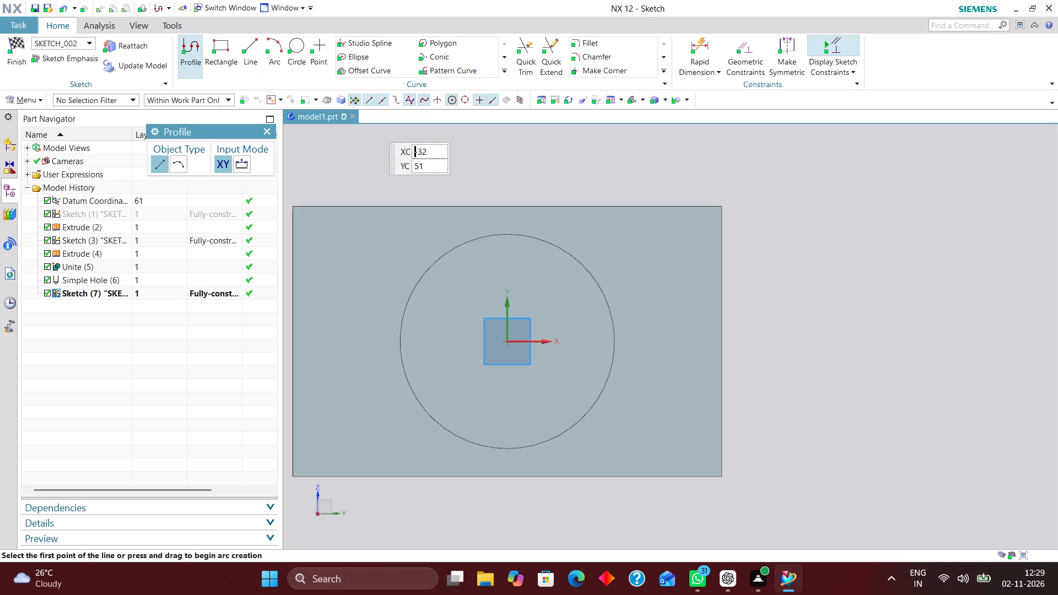
{"action": "left_click", "coordinate": [299, 47]}
{"action": "left_click", "coordinate": [699, 334]}
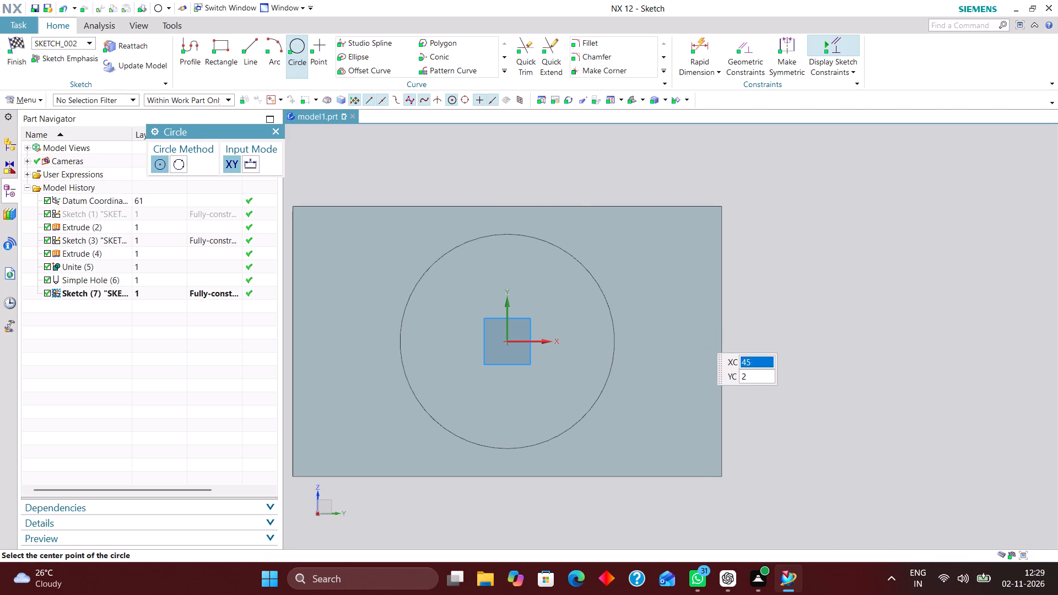
{"action": "left_click", "coordinate": [714, 356]}
{"action": "left_click", "coordinate": [743, 44]}
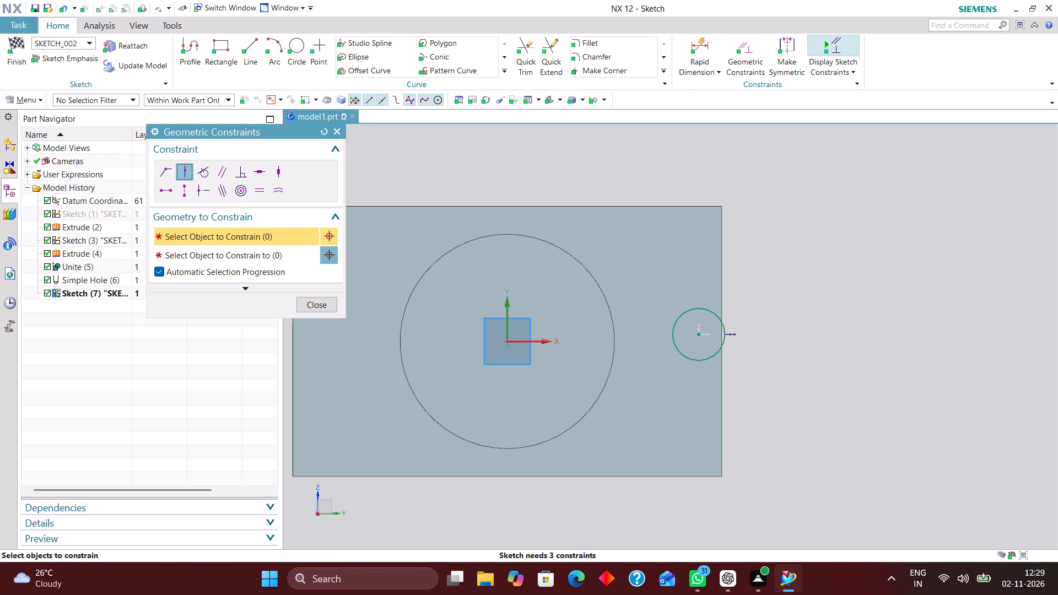
{"action": "left_click", "coordinate": [701, 336]}
{"action": "left_click", "coordinate": [534, 342]}
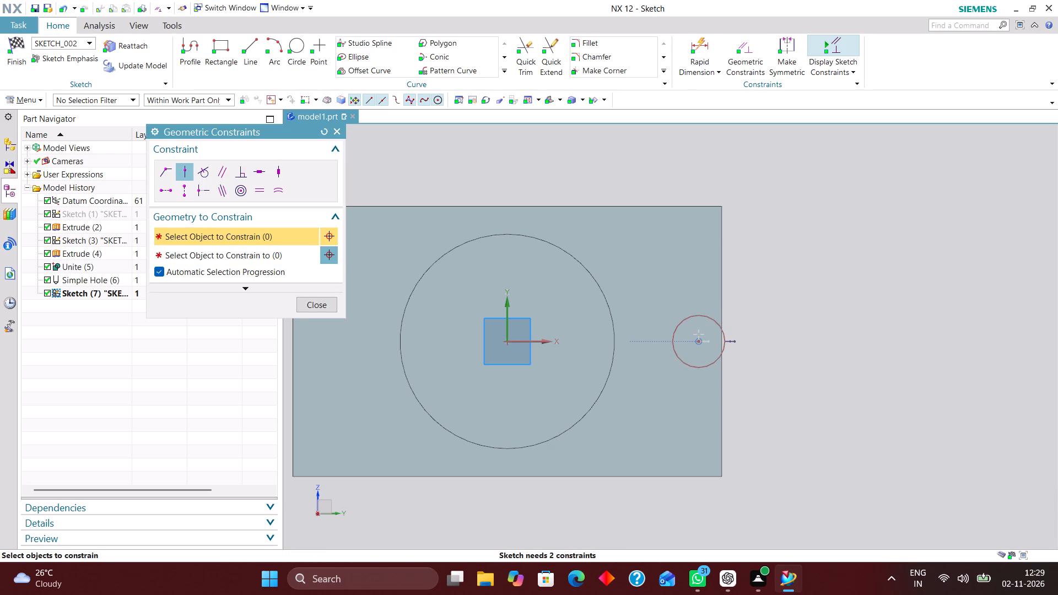
Add a radial dimension to the small circle and set its radius to 20 mm.
{"action": "left_click", "coordinate": [699, 36]}
{"action": "left_click", "coordinate": [317, 285]}
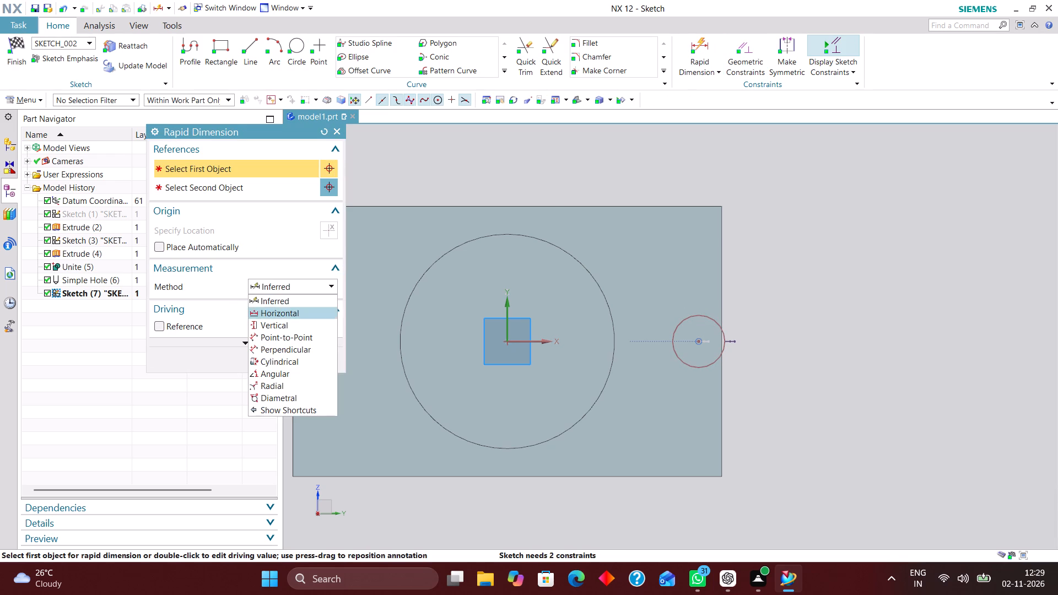
{"action": "left_click", "coordinate": [294, 388]}
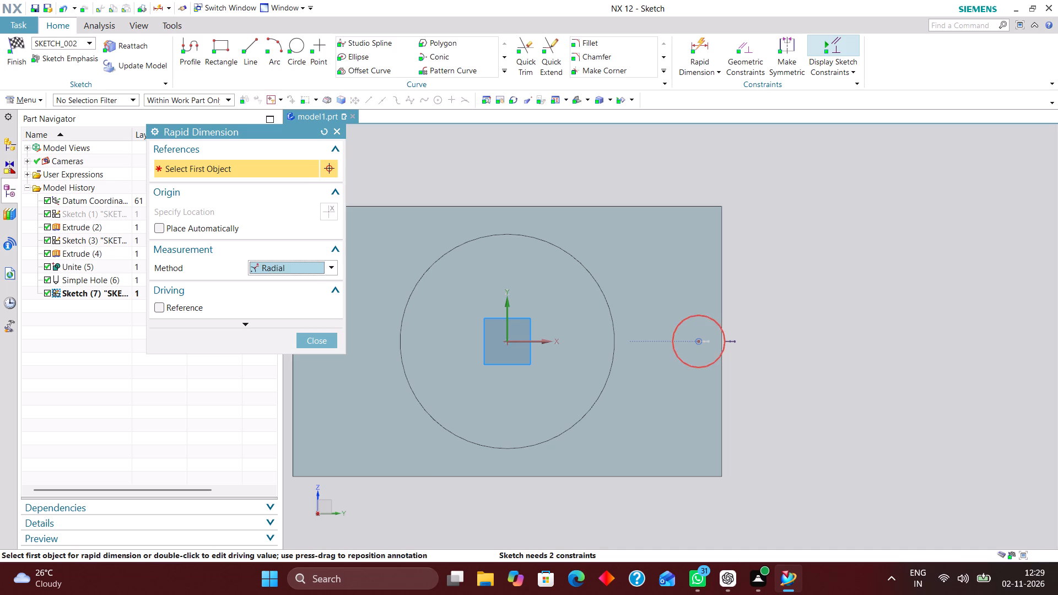
{"action": "left_click", "coordinate": [698, 367]}
{"action": "left_click", "coordinate": [795, 403]}
{"action": "type", "text": "20"}
{"action": "key", "text": "Return"}
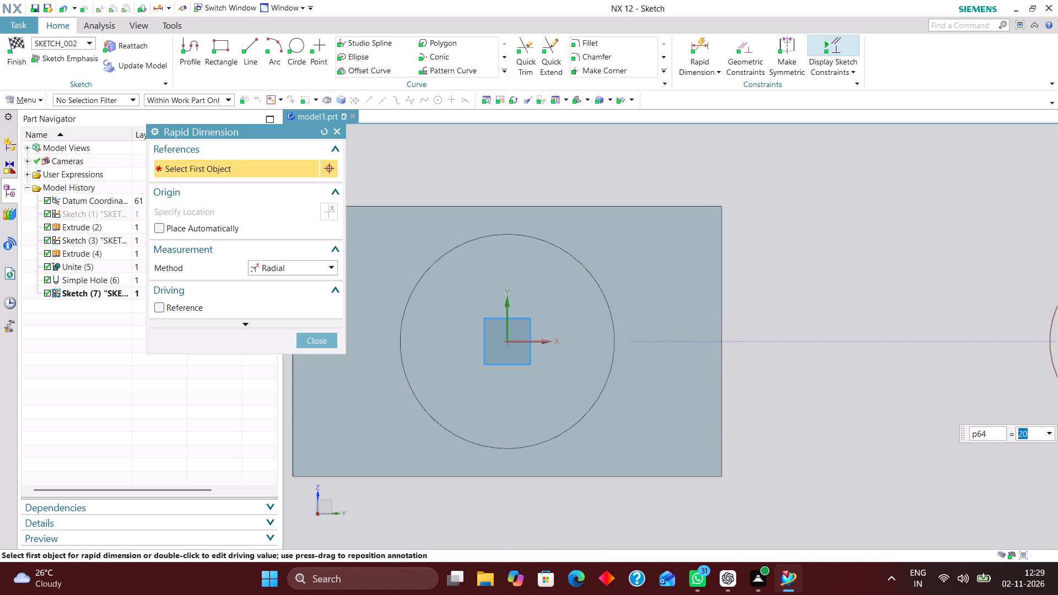
{"action": "scroll", "coordinate": [687, 359], "scroll_direction": "down", "scroll_amount": 4}
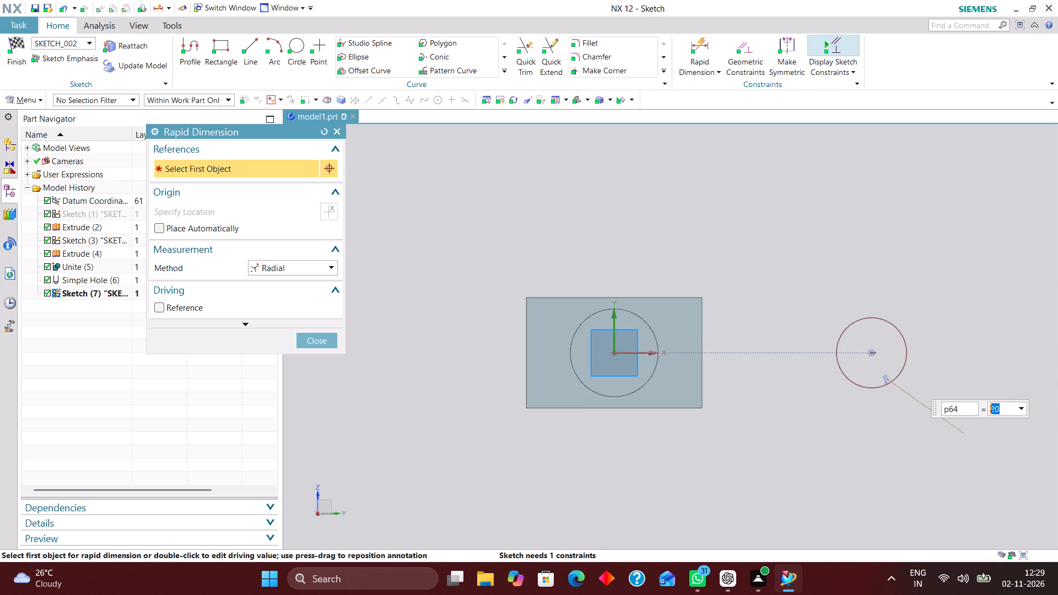
{"action": "scroll", "coordinate": [898, 351], "scroll_direction": "up", "scroll_amount": 2}
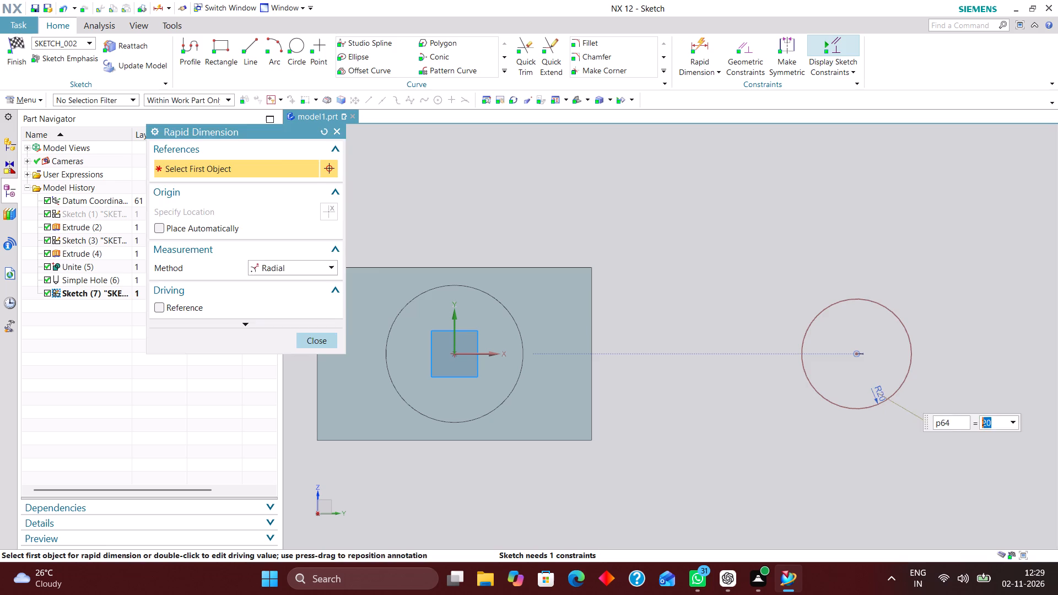
{"action": "left_click", "coordinate": [316, 341]}
Move the R20 circle toward the block and dimension its centre 50 mm horizontally from the sketch origin.
{"action": "left_click_drag", "start_coordinate": [860, 350], "coordinate": [656, 355]}
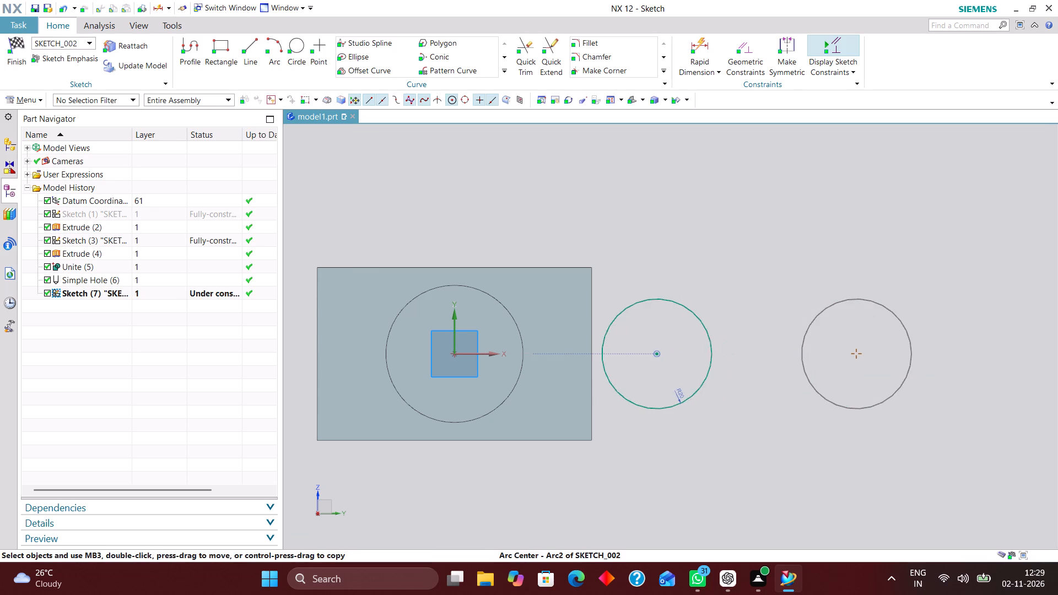
{"action": "left_click_drag", "start_coordinate": [656, 355], "coordinate": [618, 355]}
{"action": "scroll", "coordinate": [605, 313], "scroll_direction": "up", "scroll_amount": 3}
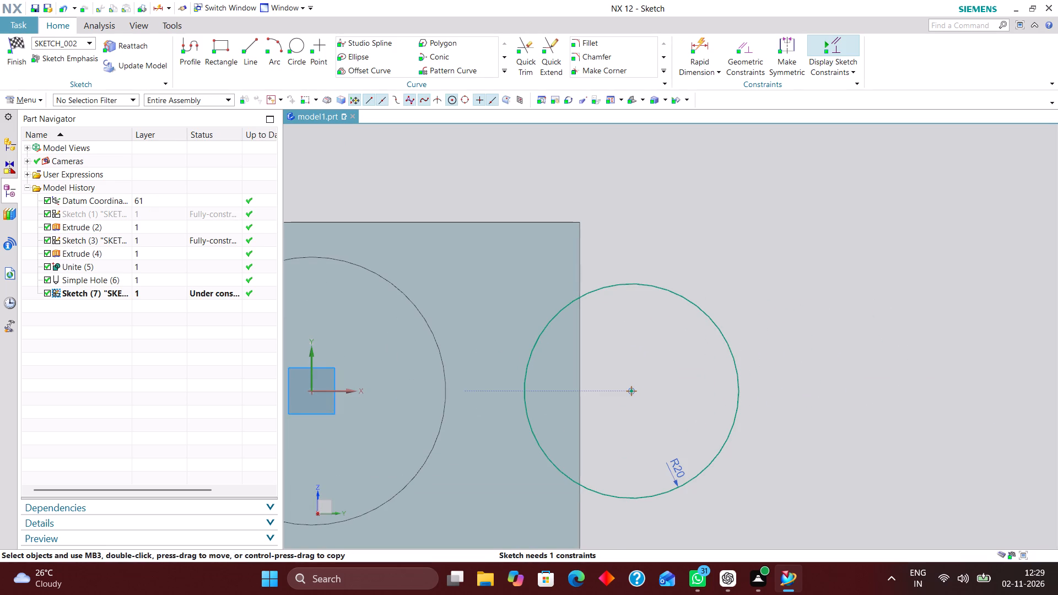
{"action": "scroll", "coordinate": [734, 320], "scroll_direction": "down", "scroll_amount": 2}
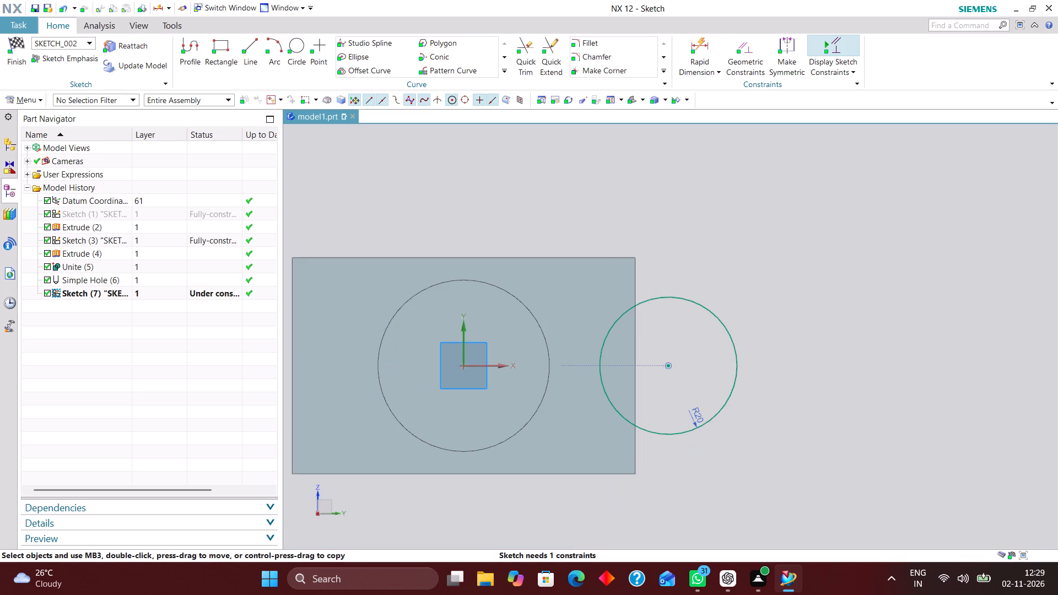
{"action": "left_click", "coordinate": [698, 41]}
{"action": "left_click", "coordinate": [323, 259]}
{"action": "left_click", "coordinate": [324, 269]}
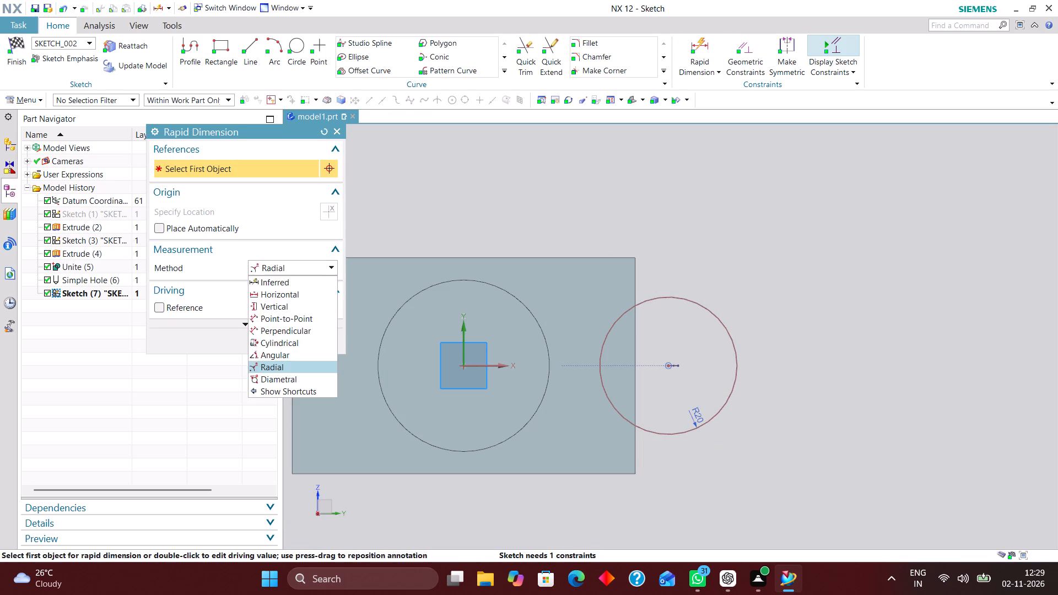
{"action": "left_click", "coordinate": [322, 281]}
{"action": "left_click", "coordinate": [464, 360]}
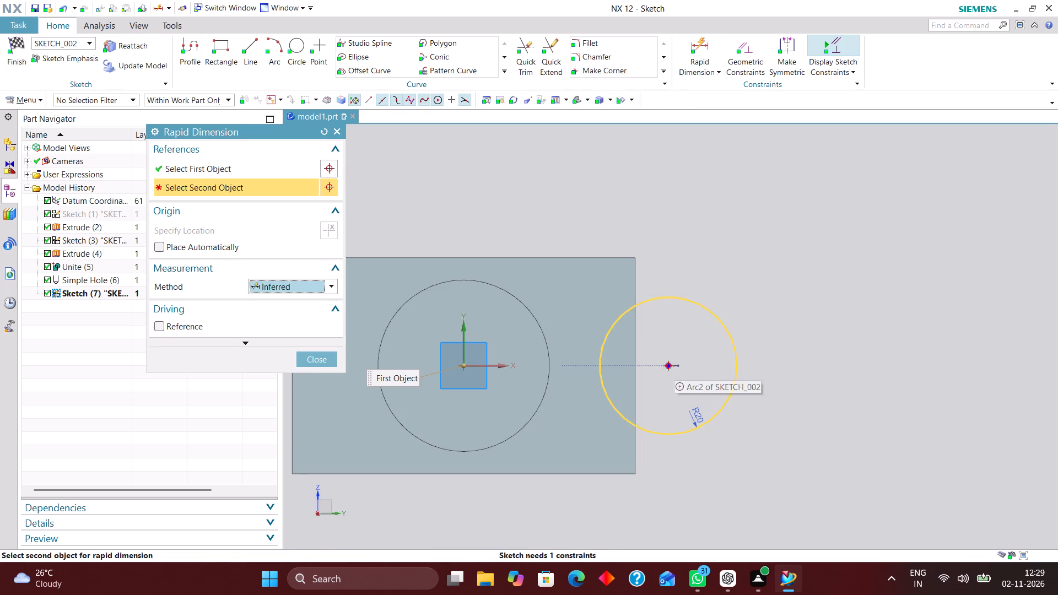
{"action": "left_click", "coordinate": [668, 367]}
{"action": "left_click", "coordinate": [574, 186]}
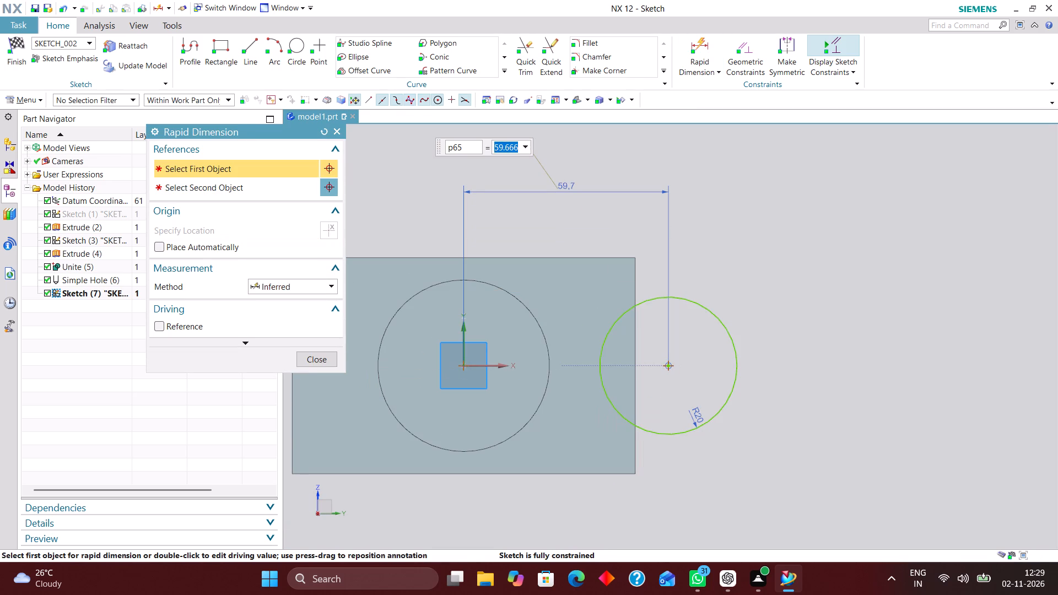
{"action": "type", "text": "50"}
{"action": "key", "text": "Return"}
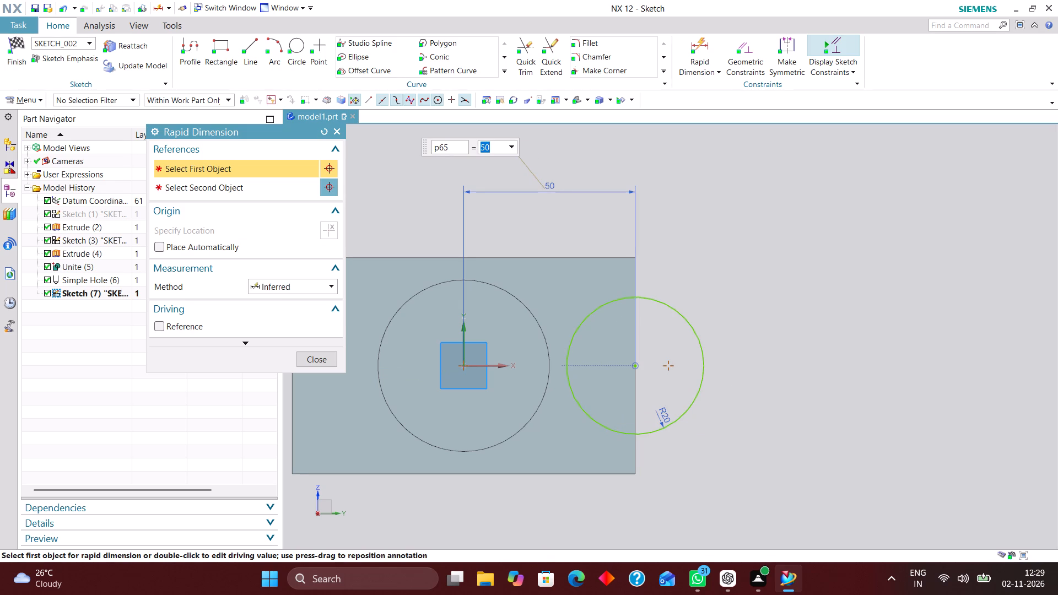
{"action": "left_click", "coordinate": [329, 353]}
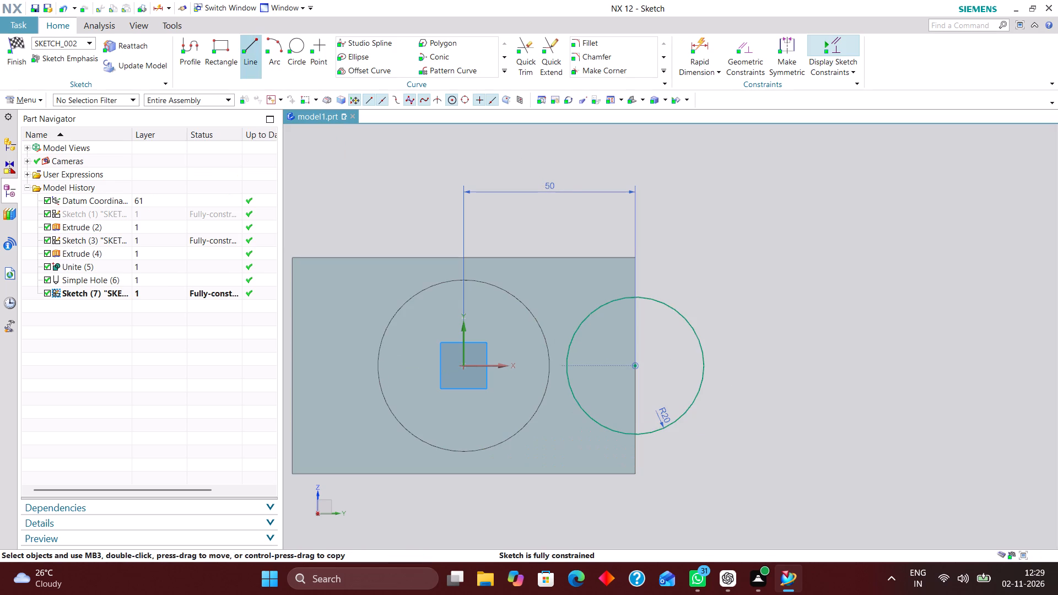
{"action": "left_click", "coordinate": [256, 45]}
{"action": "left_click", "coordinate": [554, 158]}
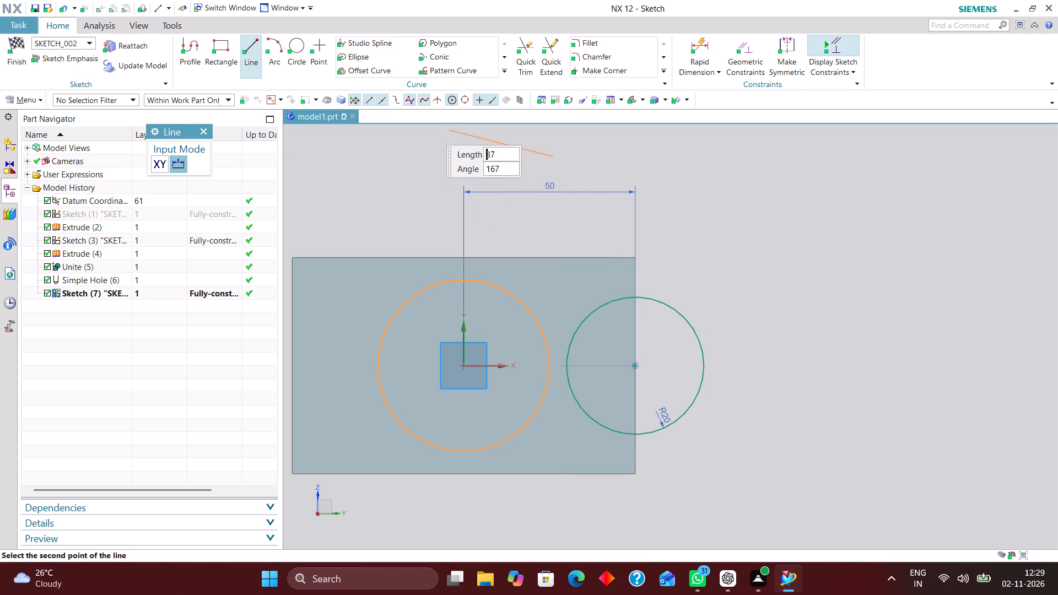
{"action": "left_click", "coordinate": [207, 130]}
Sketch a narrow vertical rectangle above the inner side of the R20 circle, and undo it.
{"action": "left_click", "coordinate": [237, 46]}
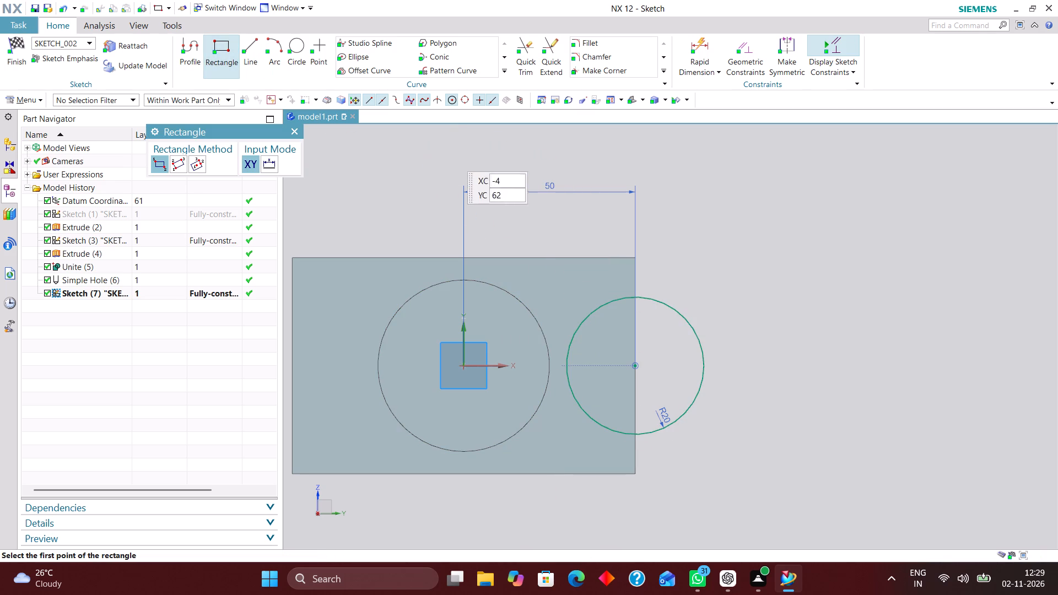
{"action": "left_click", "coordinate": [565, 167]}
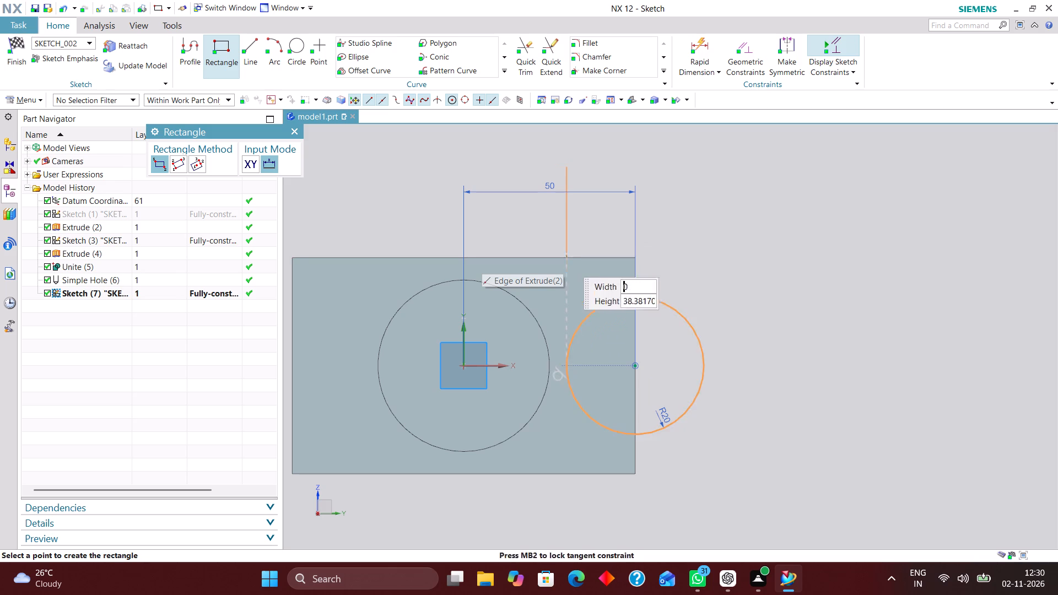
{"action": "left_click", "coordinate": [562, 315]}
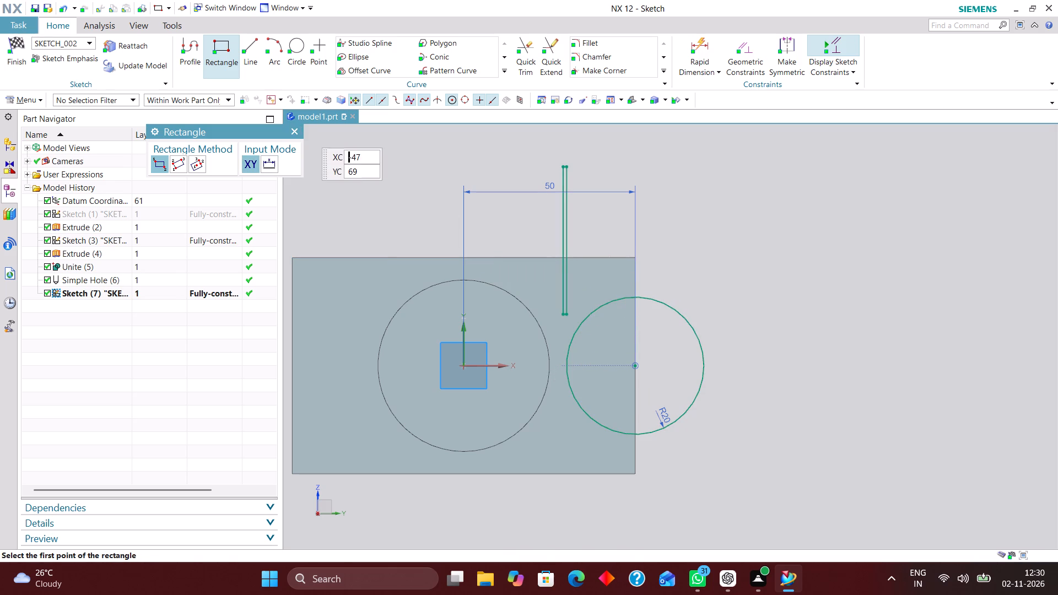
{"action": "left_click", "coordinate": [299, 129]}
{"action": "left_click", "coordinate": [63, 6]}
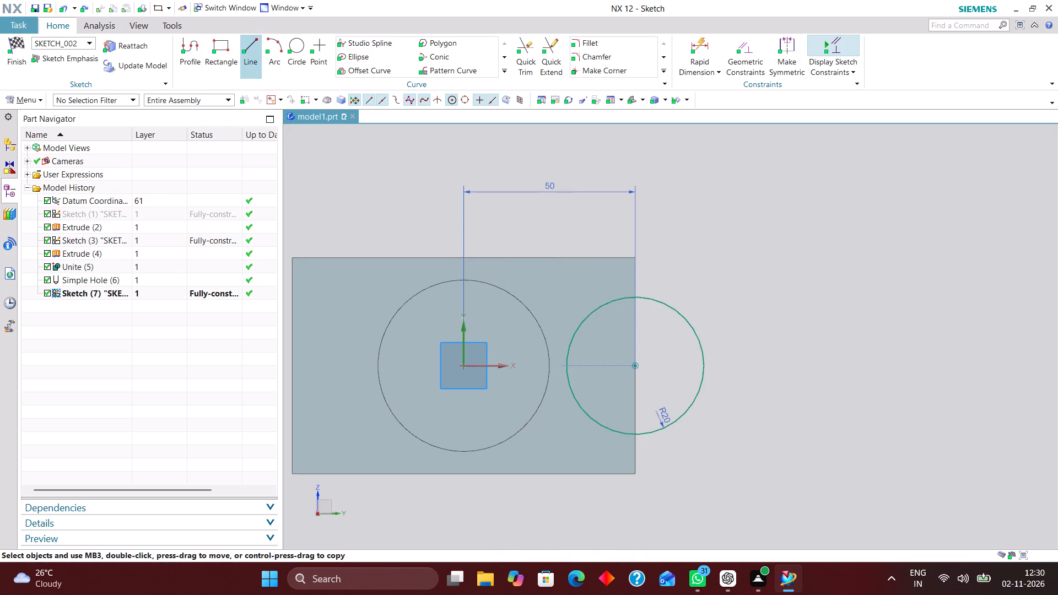
Sketch a vertical line about 40 mm long, from above the block down beside the R20 circle's inner side.
{"action": "left_click", "coordinate": [249, 38]}
{"action": "left_click", "coordinate": [560, 170]}
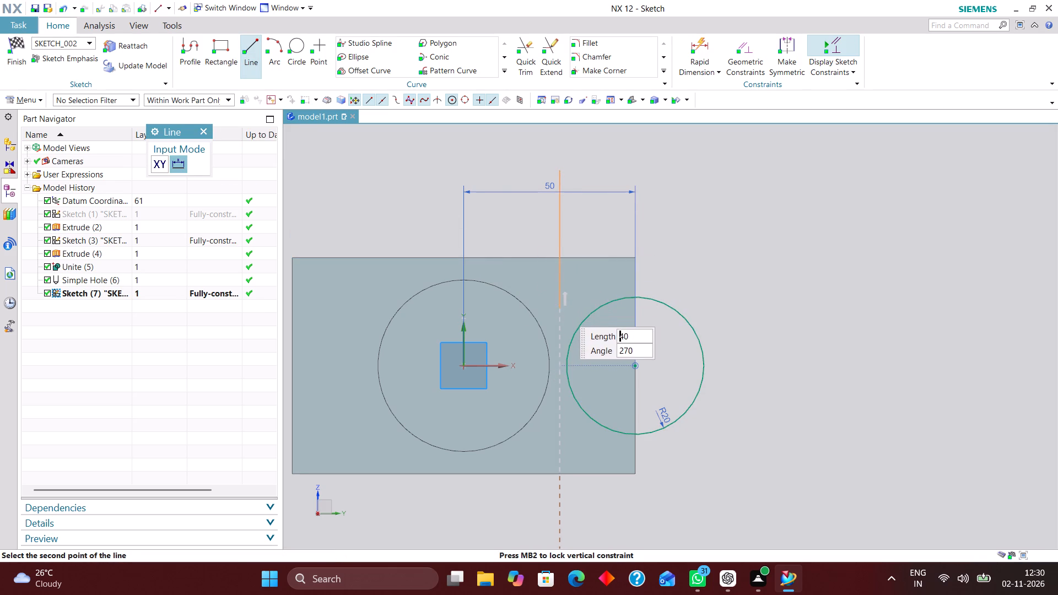
{"action": "left_click", "coordinate": [562, 310]}
Constrain the vertical line tangent to the R20 circle, with its lower endpoint on the circle.
{"action": "left_click", "coordinate": [747, 57]}
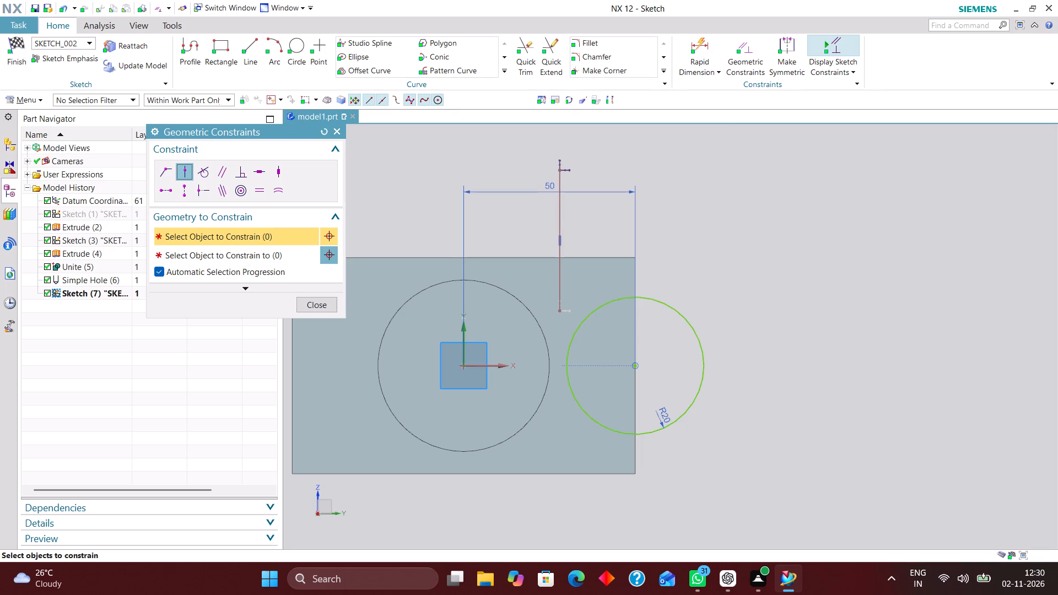
{"action": "left_click", "coordinate": [203, 176]}
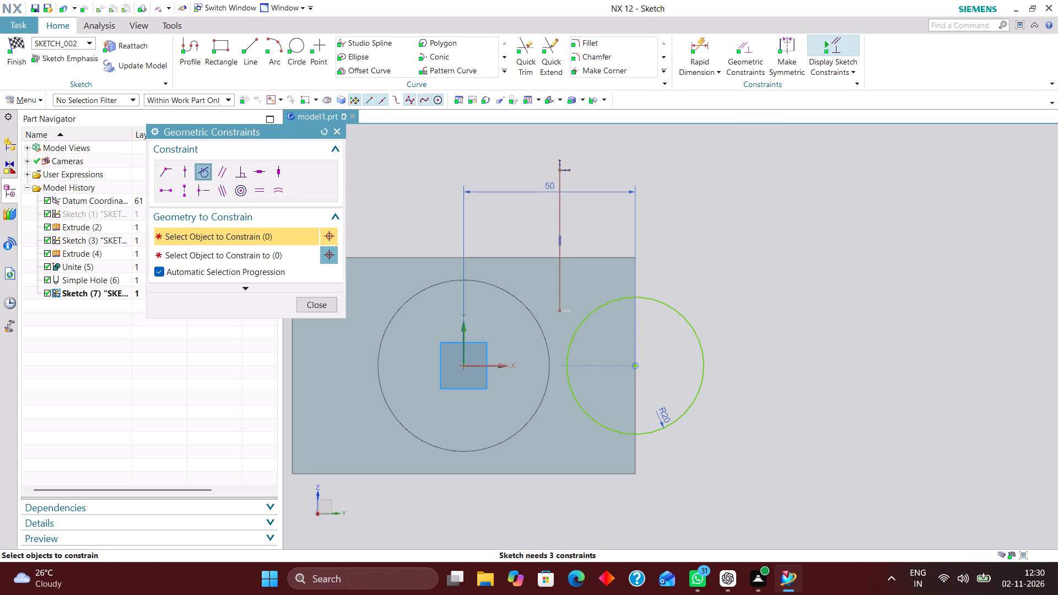
{"action": "left_click", "coordinate": [585, 317]}
{"action": "left_click", "coordinate": [559, 266]}
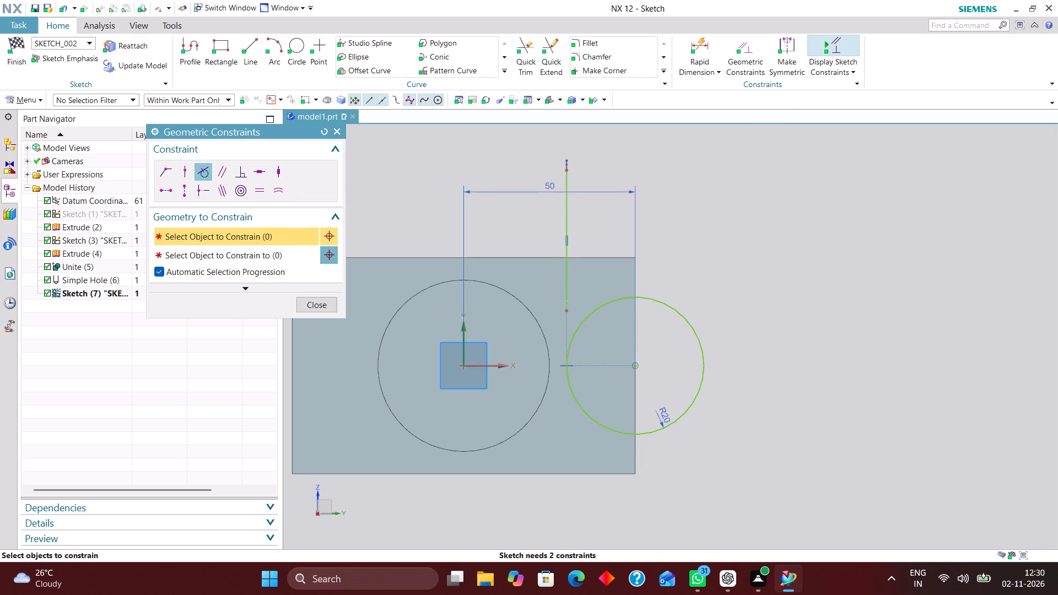
{"action": "left_click", "coordinate": [185, 169]}
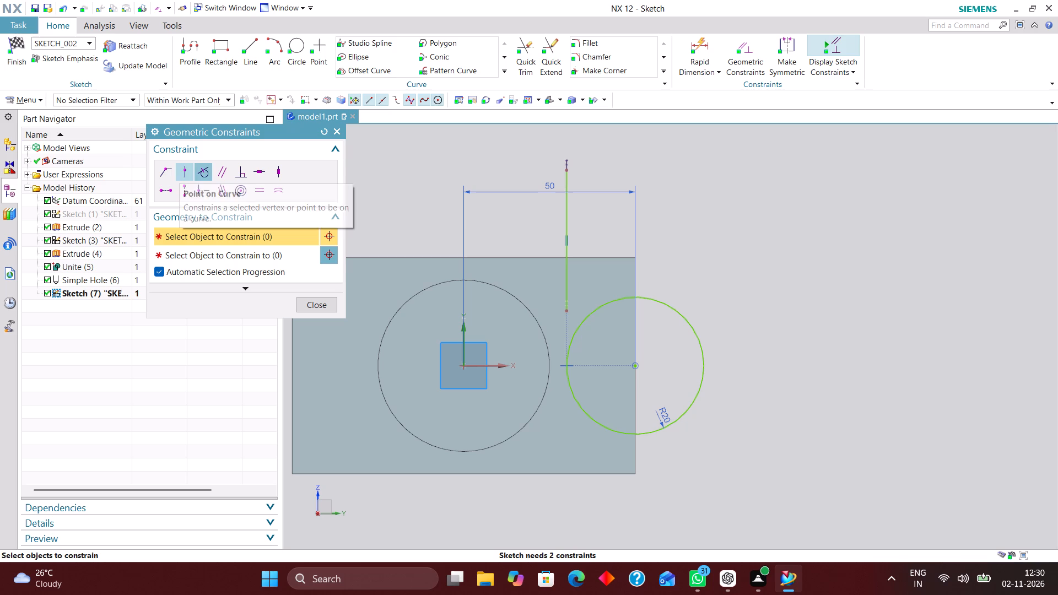
{"action": "left_click", "coordinate": [565, 311]}
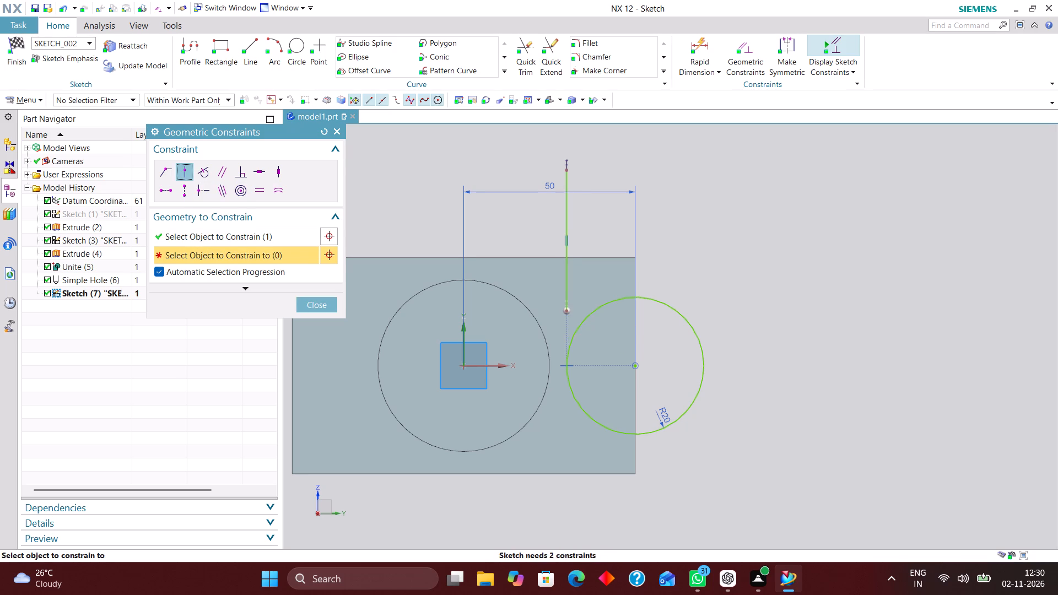
{"action": "left_click", "coordinate": [587, 318]}
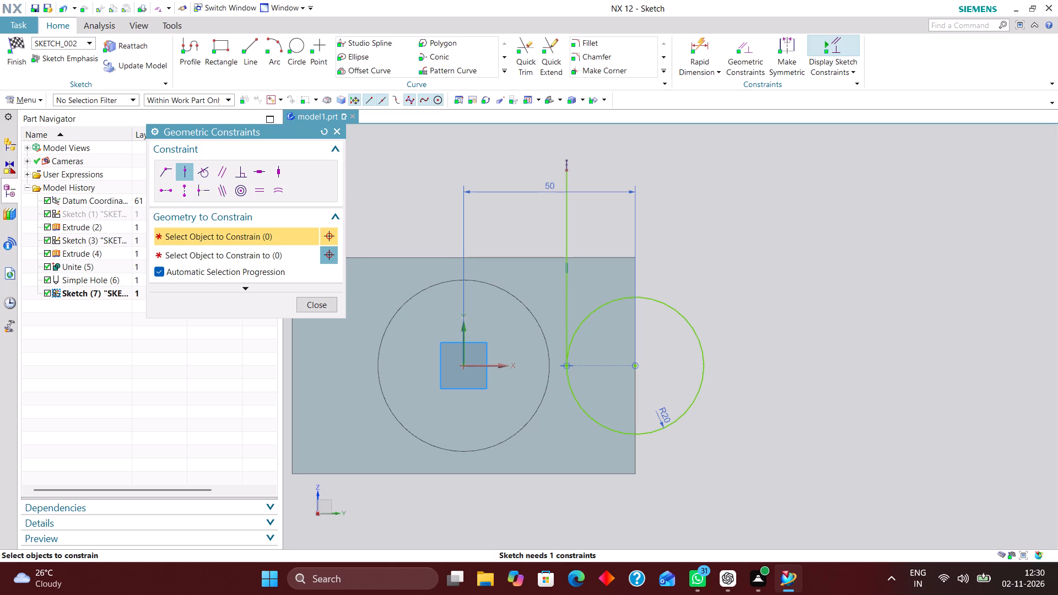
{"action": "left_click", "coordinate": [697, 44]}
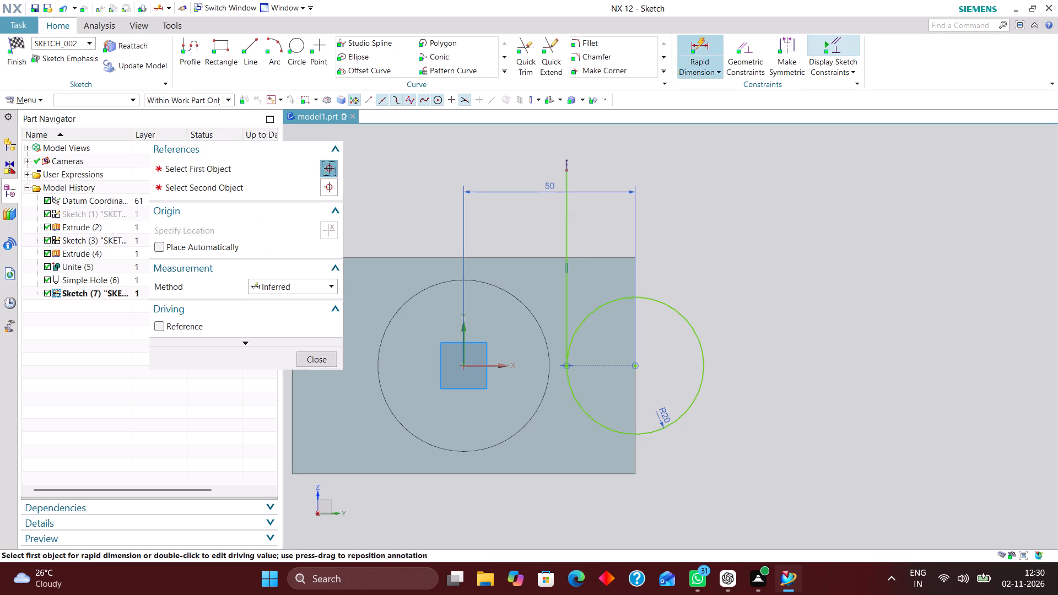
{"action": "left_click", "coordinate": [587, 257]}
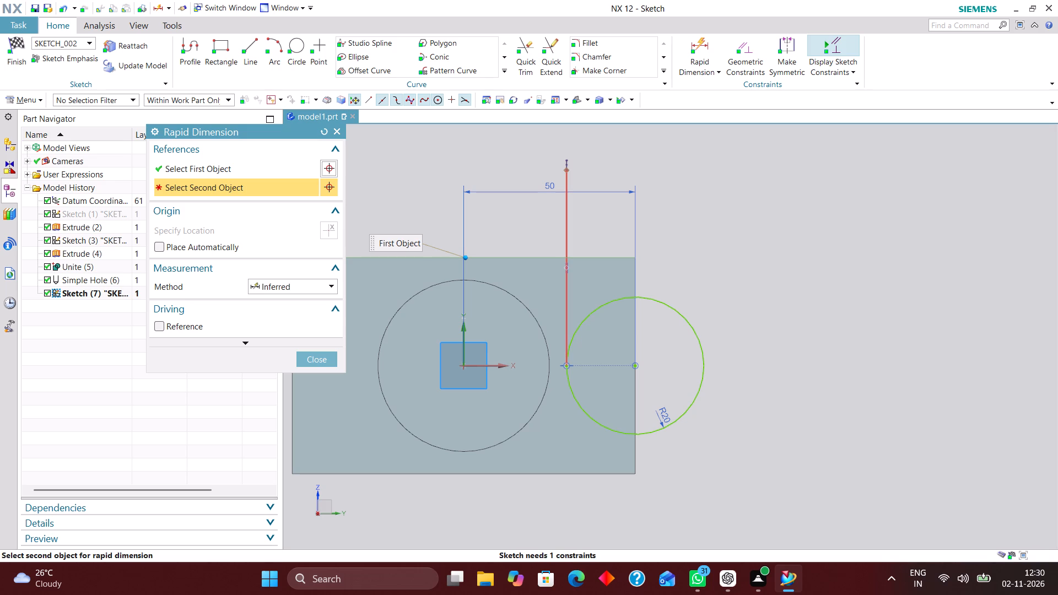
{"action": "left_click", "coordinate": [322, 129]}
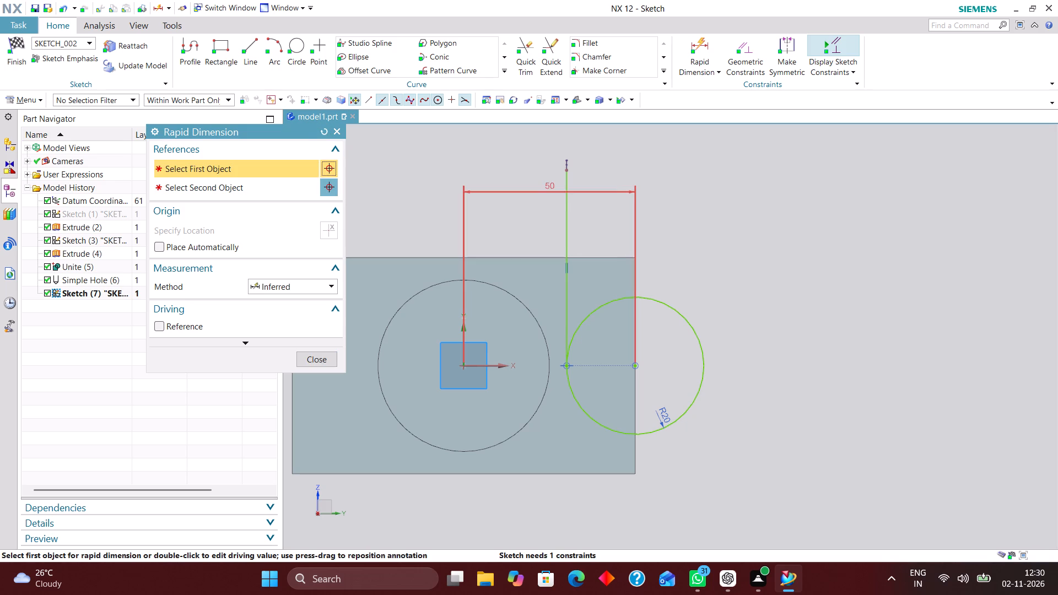
Sketch a line about 53 mm long across the vertical line, just above the R20 circle, and constrain it horizontal.
{"action": "left_click", "coordinate": [251, 50]}
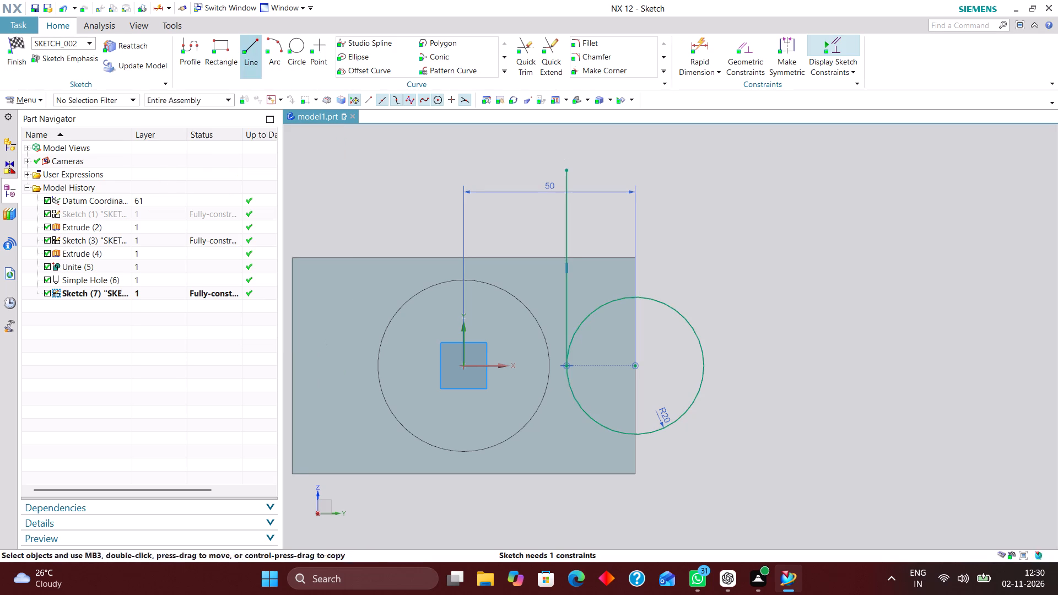
{"action": "left_click", "coordinate": [529, 296]}
{"action": "left_click", "coordinate": [711, 285]}
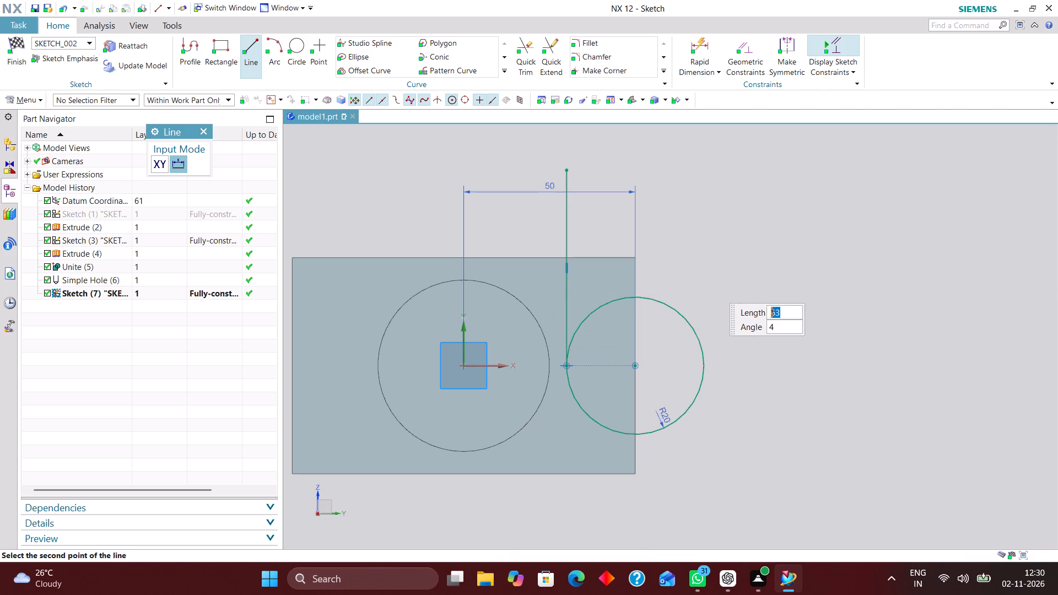
{"action": "left_click", "coordinate": [205, 130]}
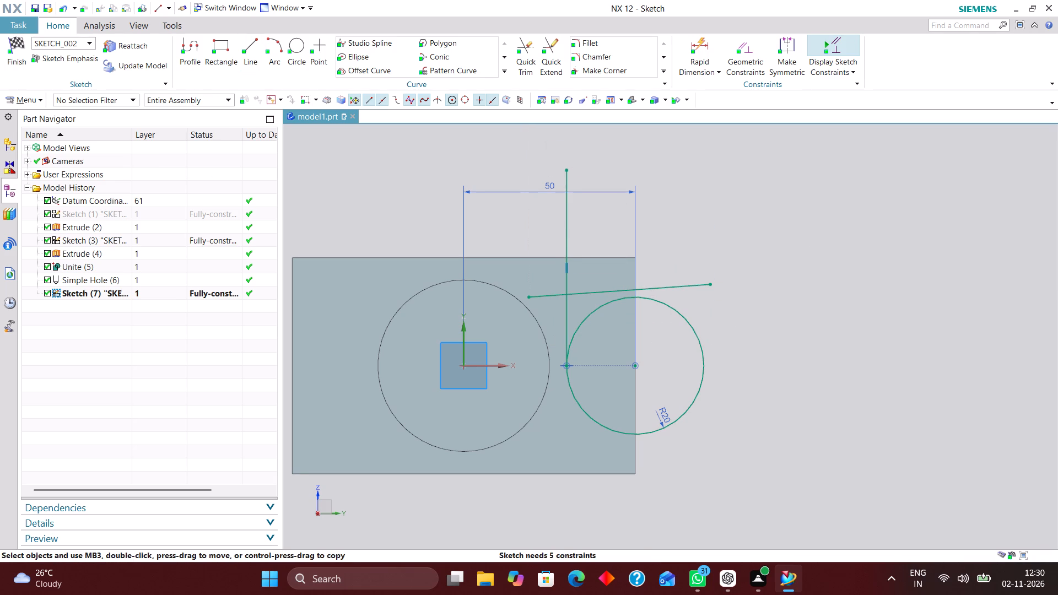
{"action": "left_click", "coordinate": [748, 47]}
{"action": "left_click", "coordinate": [256, 174]}
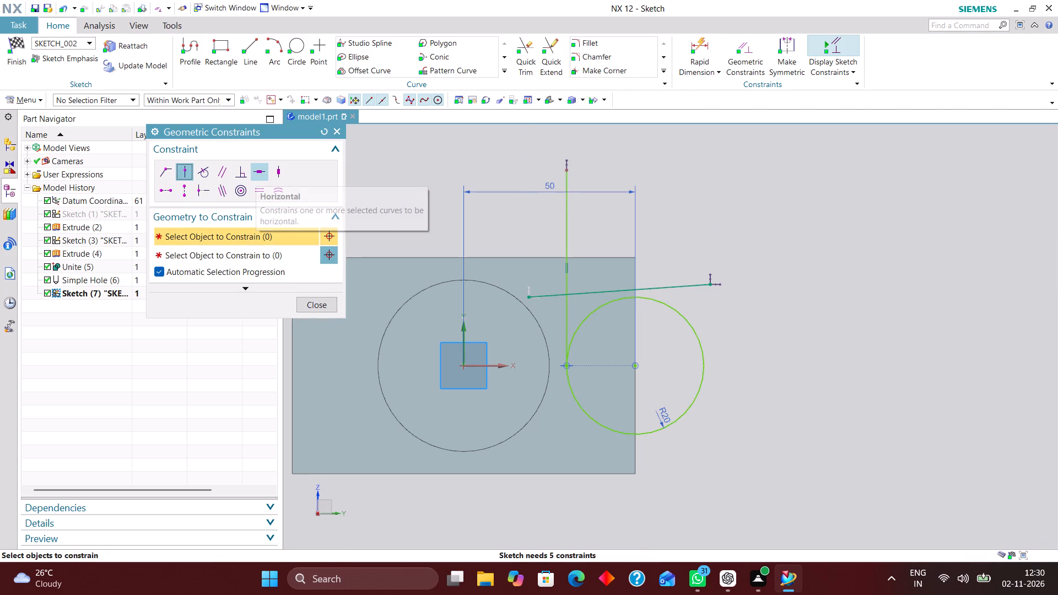
{"action": "left_click", "coordinate": [690, 283]}
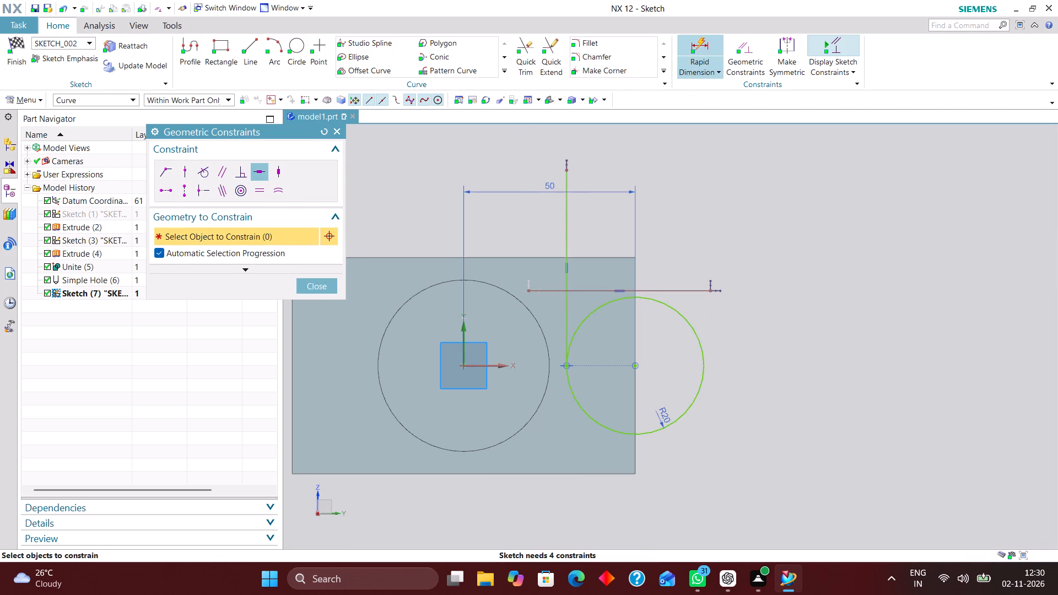
Dimension the horizontal line 15 mm below the block's top edge.
{"action": "left_click", "coordinate": [704, 44]}
{"action": "left_click", "coordinate": [532, 257]}
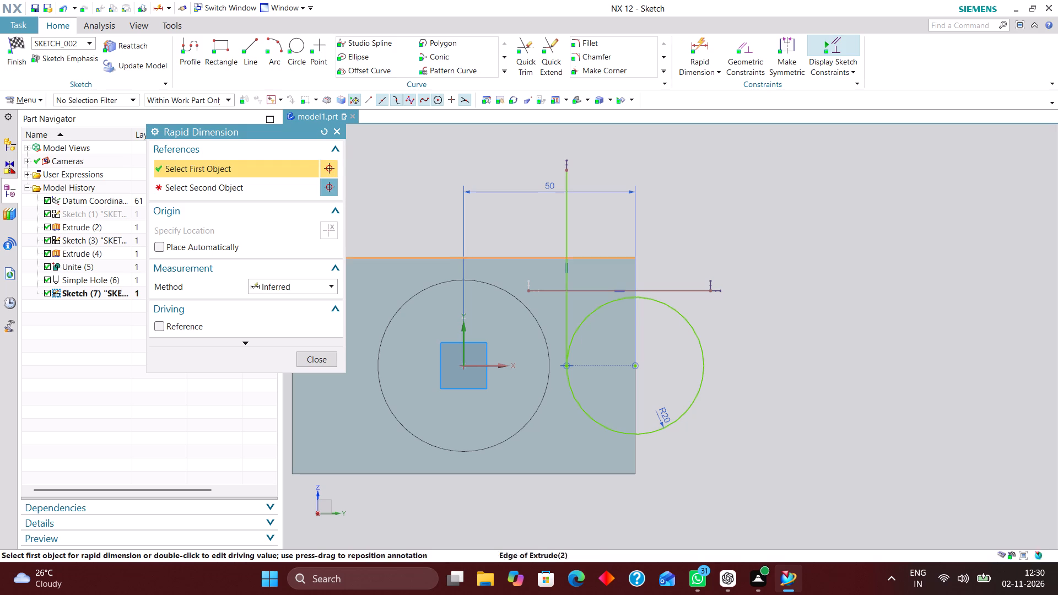
{"action": "left_click", "coordinate": [554, 289]}
{"action": "left_click", "coordinate": [728, 216]}
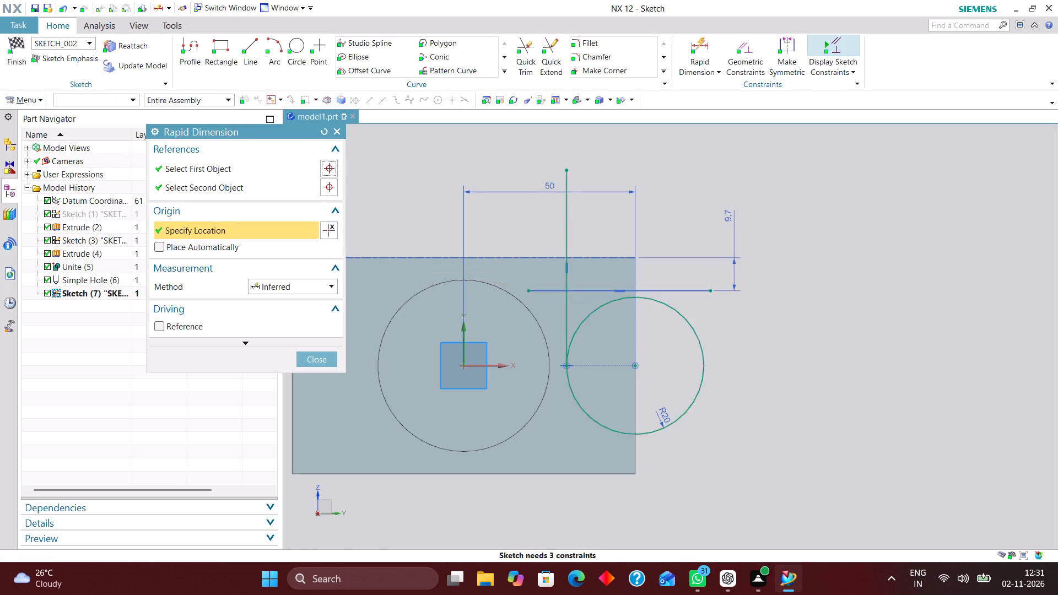
{"action": "type", "text": "15"}
{"action": "key", "text": "Return"}
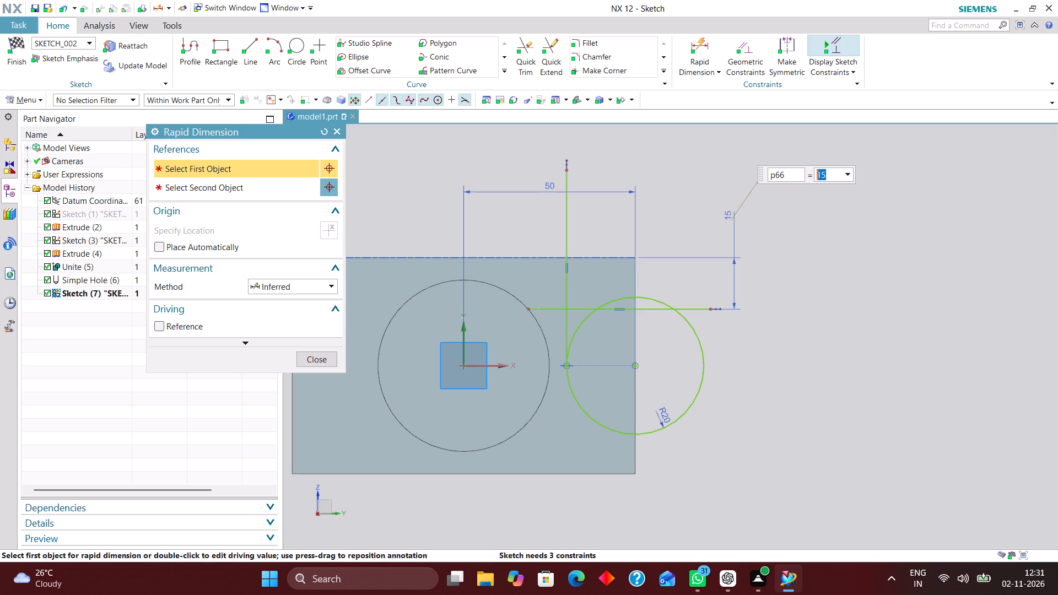
{"action": "left_click", "coordinate": [320, 365]}
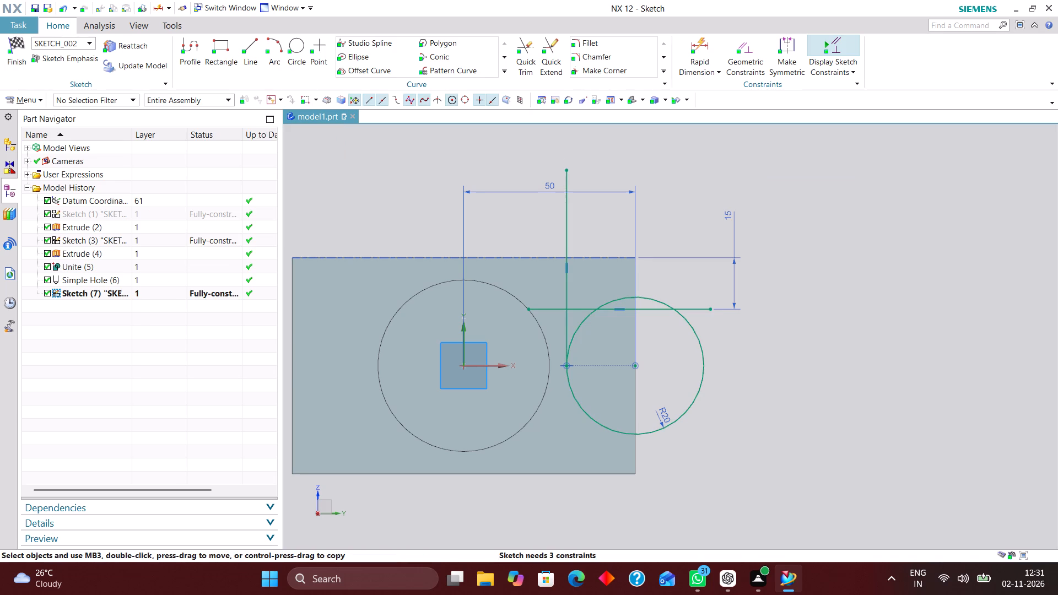
Trim the vertical and horizontal lines' overhangs at their corner and the R20 circle's arcs on its upper inner side and top.
{"action": "left_click", "coordinate": [527, 52]}
{"action": "left_click", "coordinate": [562, 218]}
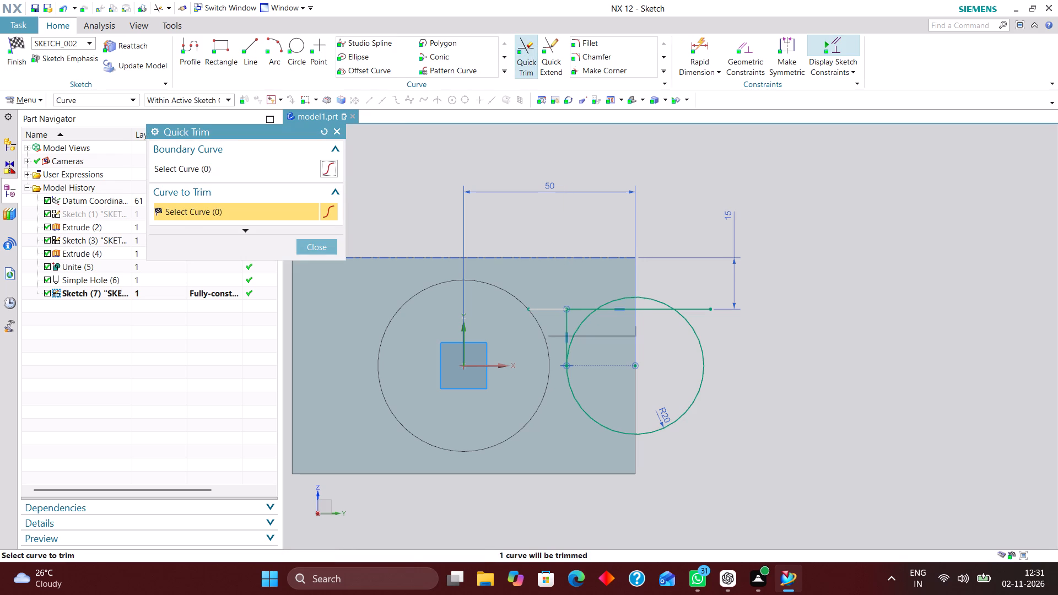
{"action": "left_click", "coordinate": [546, 307]}
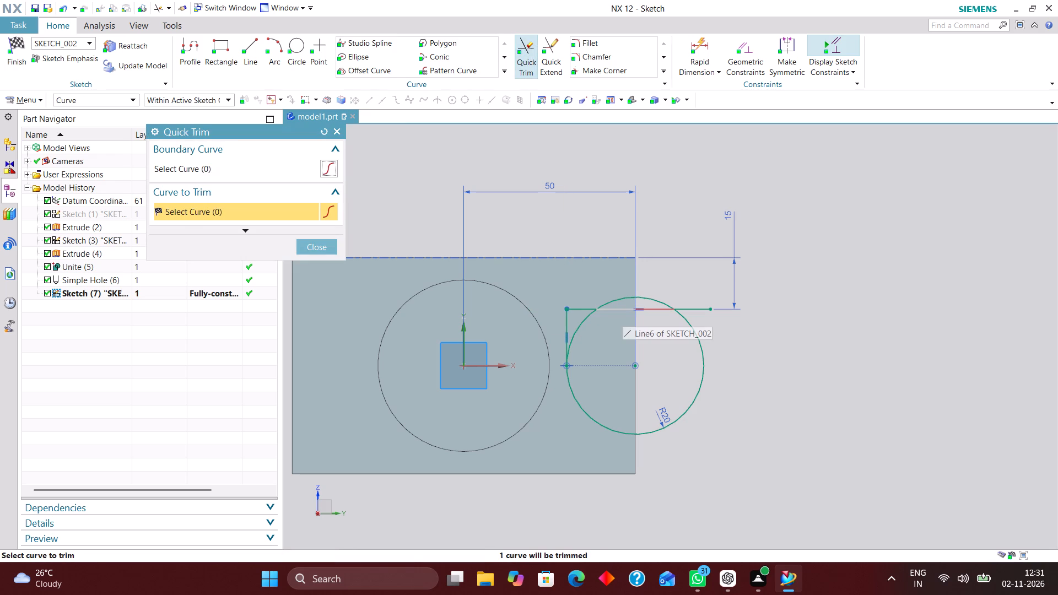
{"action": "left_click", "coordinate": [579, 329]}
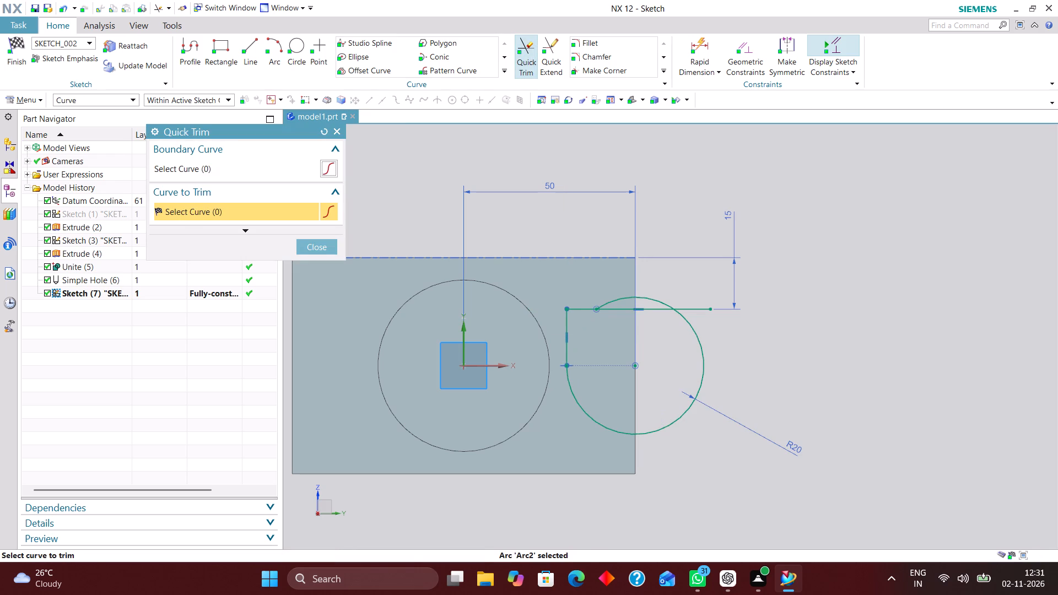
{"action": "left_click", "coordinate": [620, 299]}
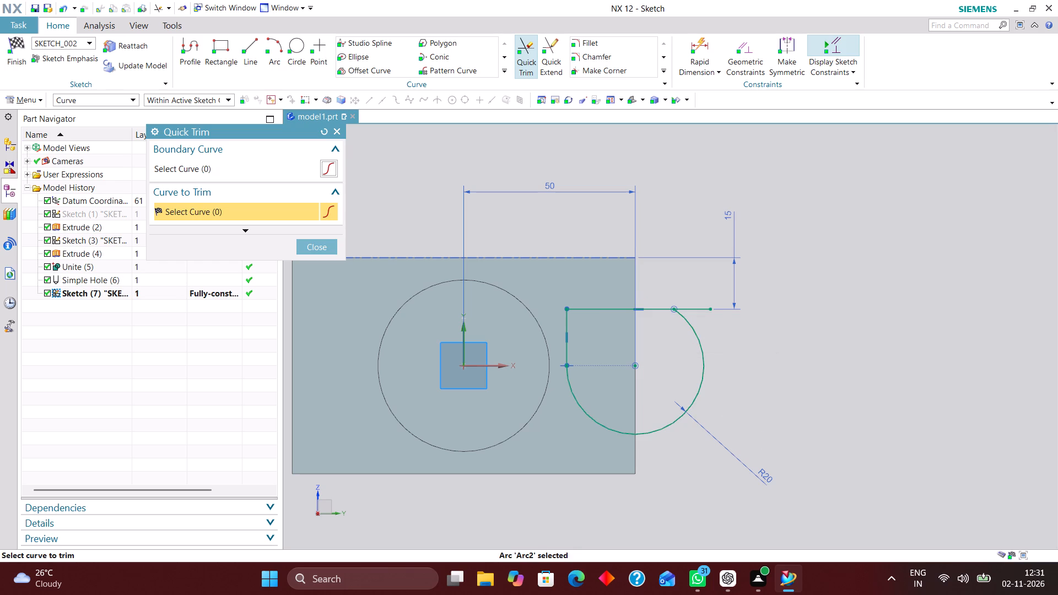
{"action": "left_click", "coordinate": [329, 251]}
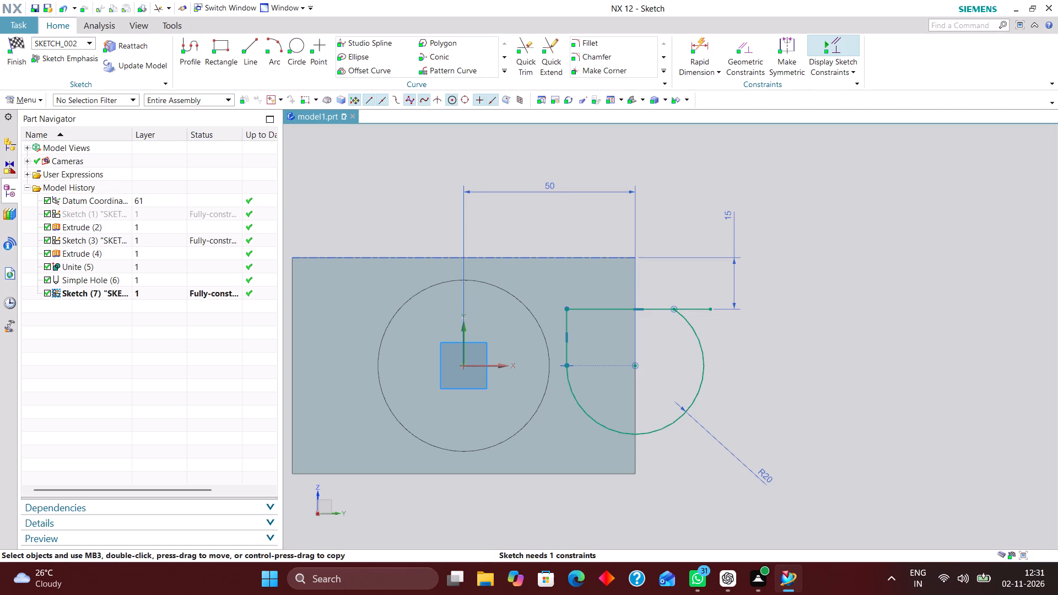
Sketch a long vertical line beside the block's end edge and make its midpoint coincident with the R20 arc's centre.
{"action": "left_click", "coordinate": [255, 49]}
{"action": "left_click", "coordinate": [639, 208]}
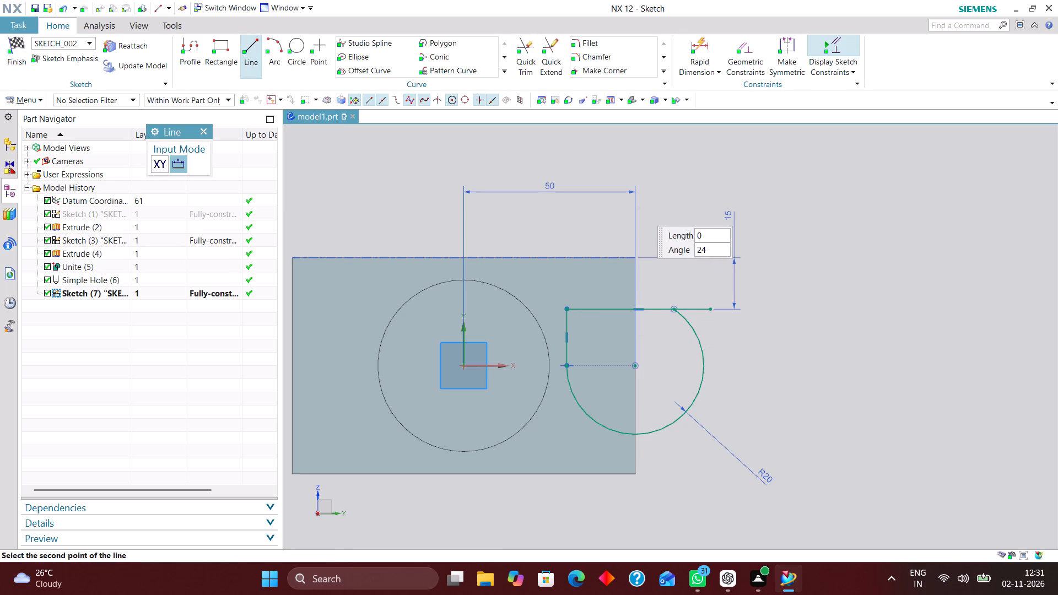
{"action": "left_click", "coordinate": [641, 509]}
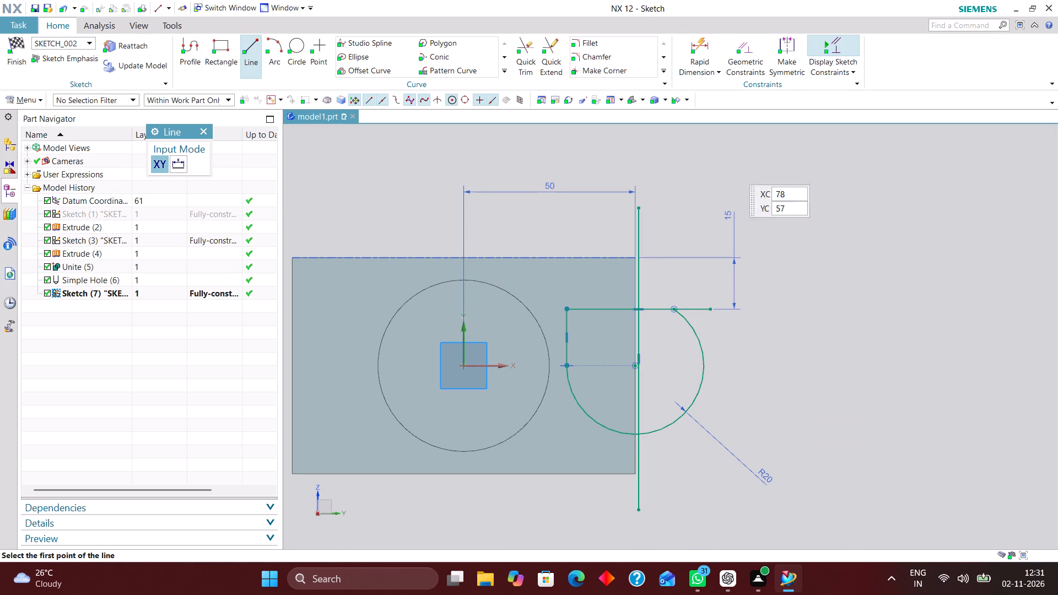
{"action": "left_click", "coordinate": [739, 46]}
{"action": "left_click", "coordinate": [167, 172]}
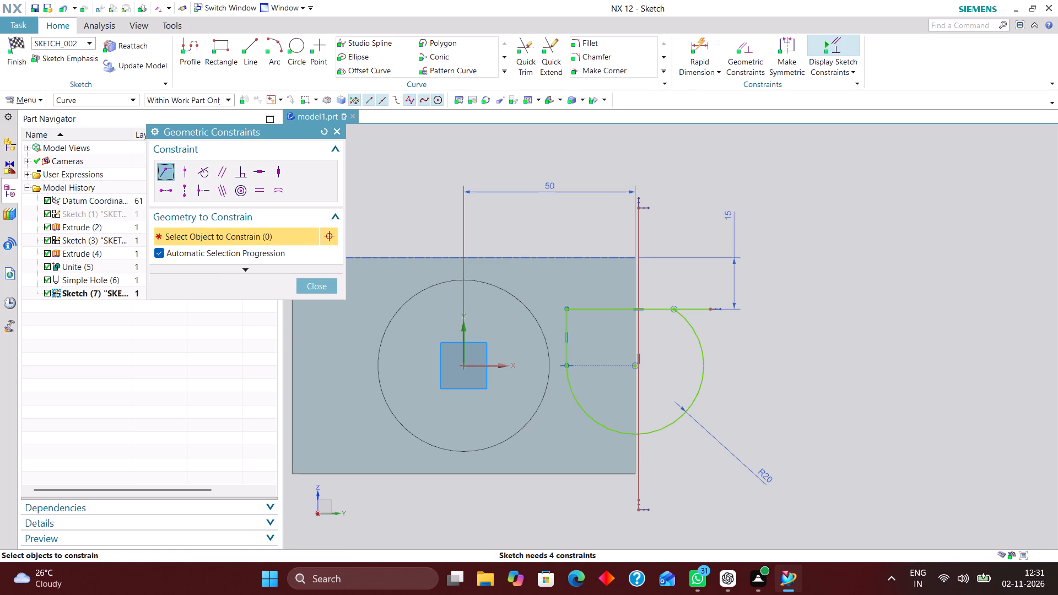
{"action": "left_click", "coordinate": [639, 358]}
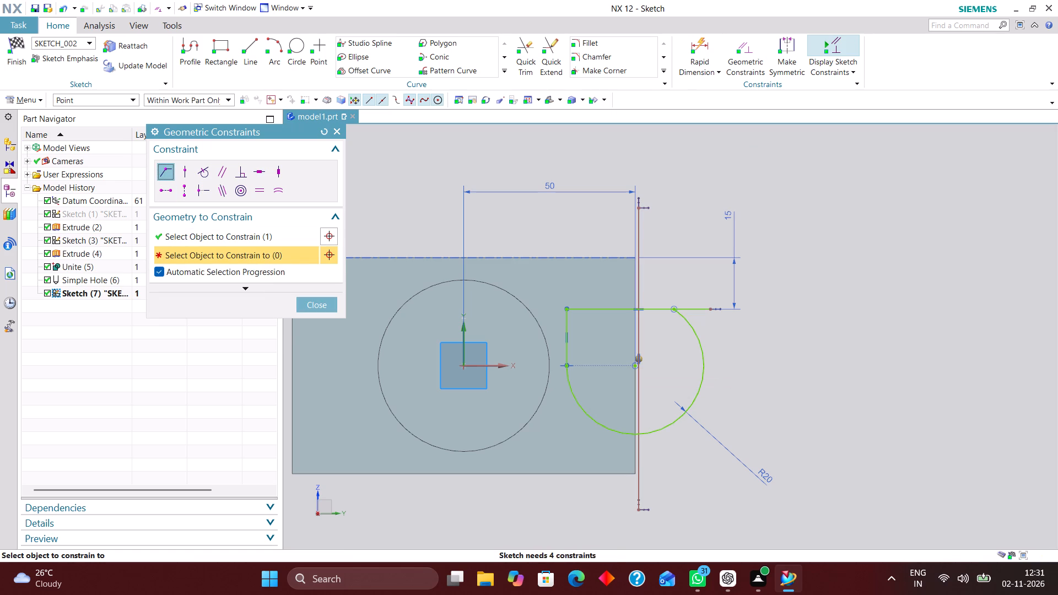
{"action": "left_click", "coordinate": [691, 404]}
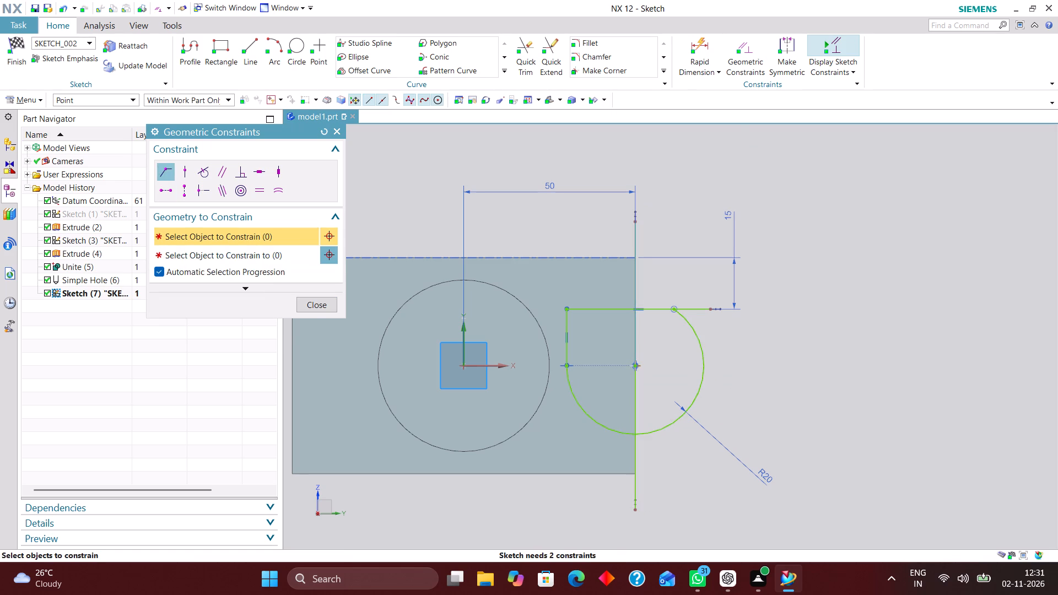
{"action": "left_click", "coordinate": [331, 310]}
Trim the centre line's ends, the horizontal line's outer portion and the outer arc to leave a closed profile, and finish the sketch.
{"action": "left_click", "coordinate": [525, 53]}
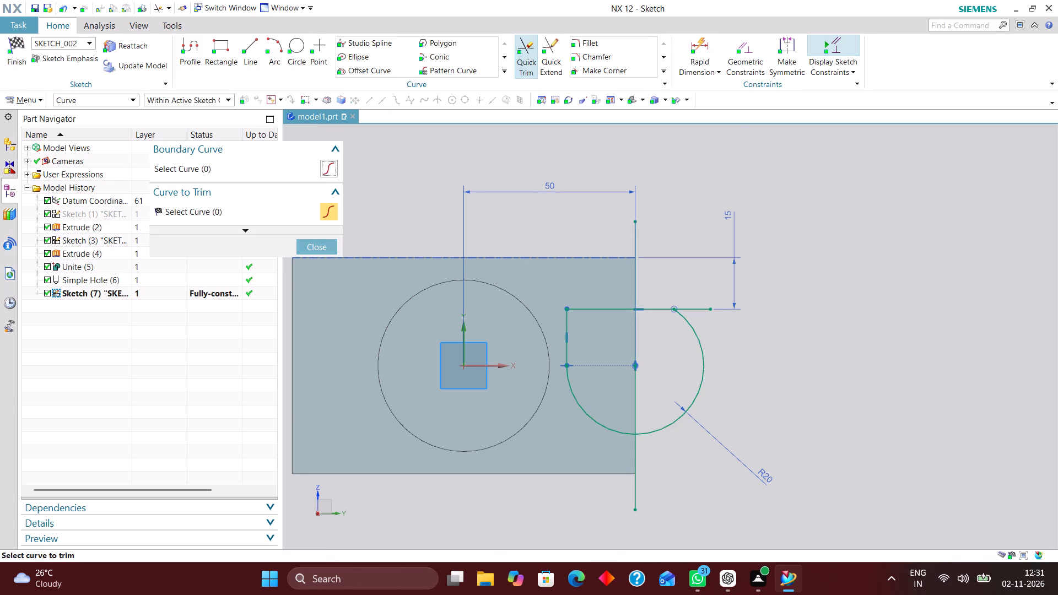
{"action": "left_click", "coordinate": [636, 512]}
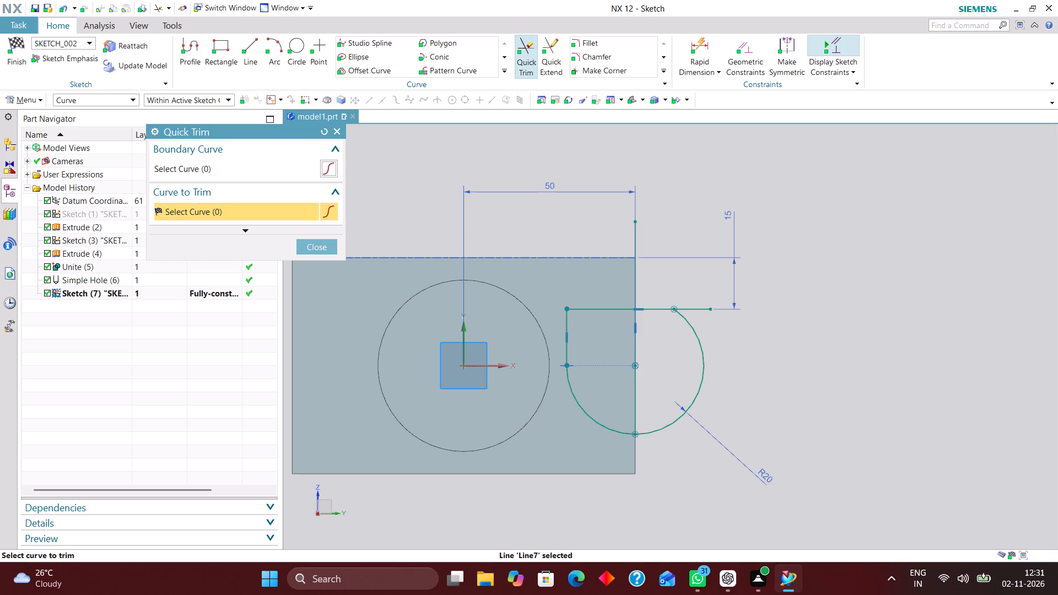
{"action": "left_click", "coordinate": [631, 227]}
{"action": "left_click", "coordinate": [311, 250]}
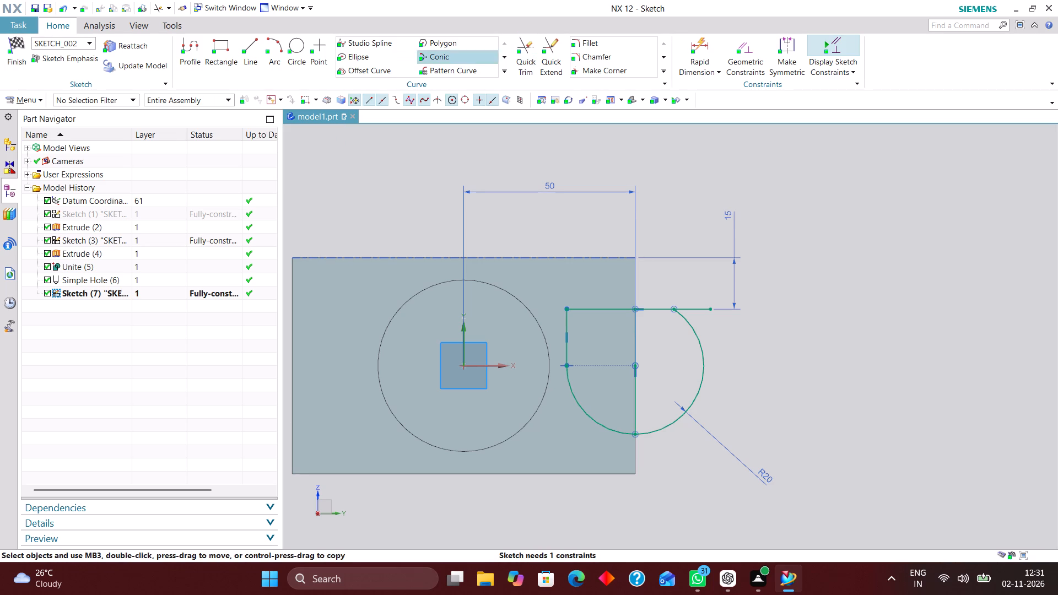
{"action": "left_click", "coordinate": [528, 55]}
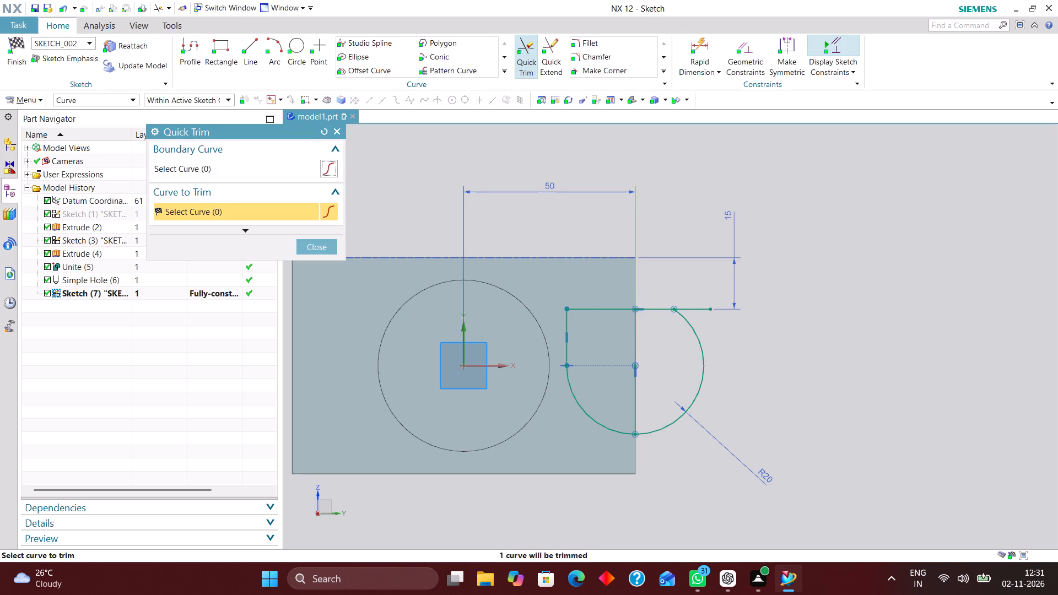
{"action": "left_click", "coordinate": [659, 308]}
{"action": "left_click", "coordinate": [700, 310]}
{"action": "left_click", "coordinate": [693, 329]}
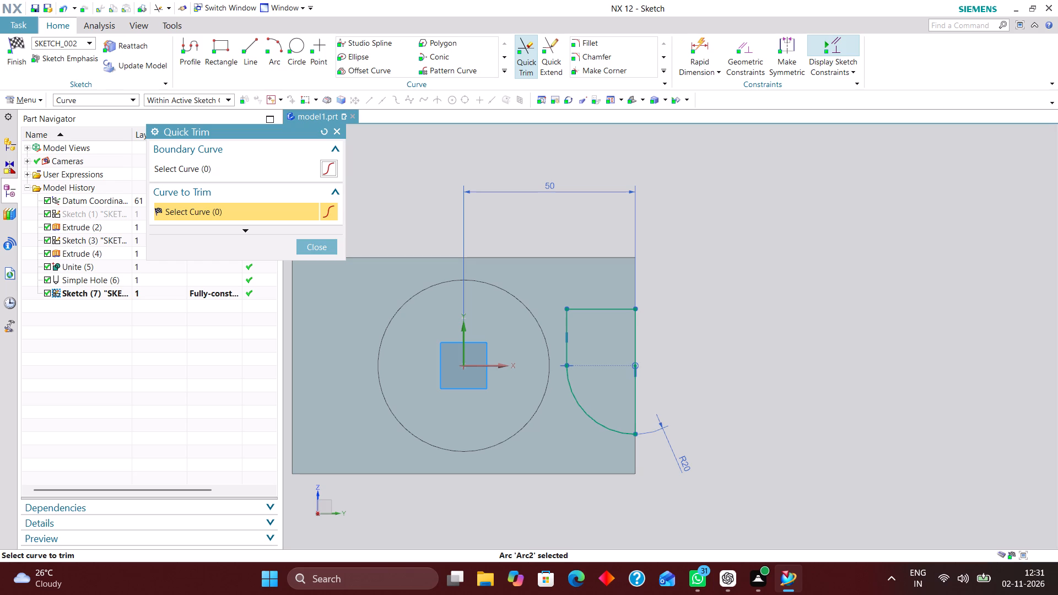
{"action": "left_click", "coordinate": [326, 249]}
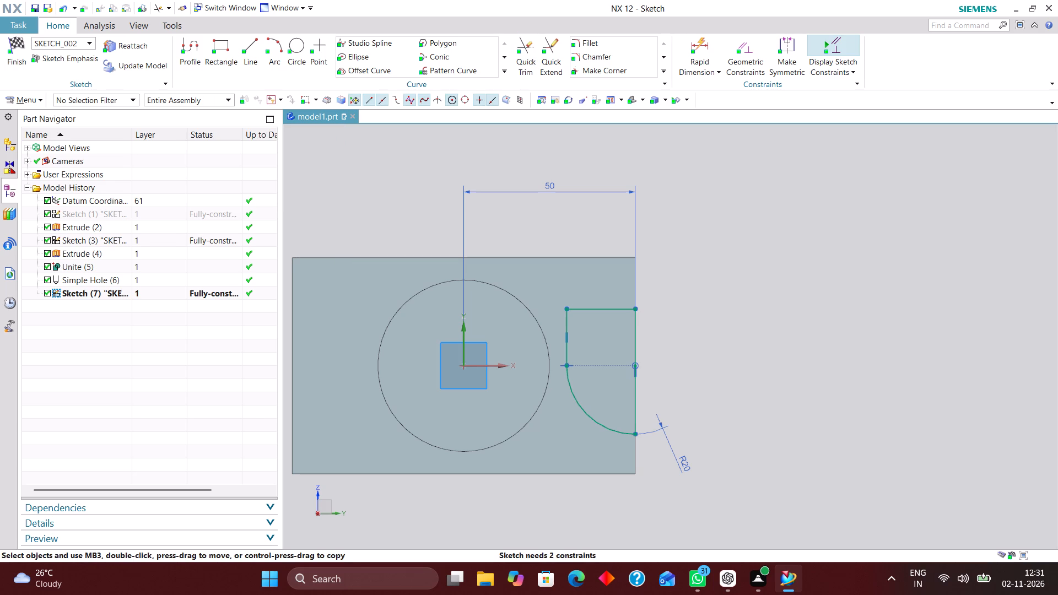
{"action": "left_click", "coordinate": [17, 47]}
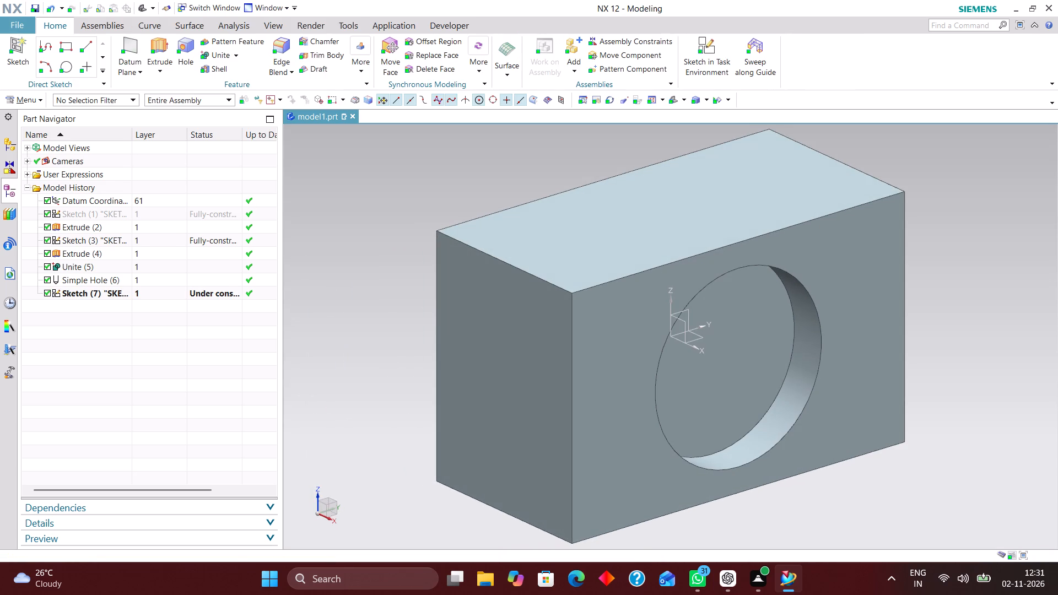
Extrude the R20 profile sketch with a symmetric value of 30 mm and no Boolean.
{"action": "left_click", "coordinate": [166, 53]}
{"action": "left_click", "coordinate": [105, 294]}
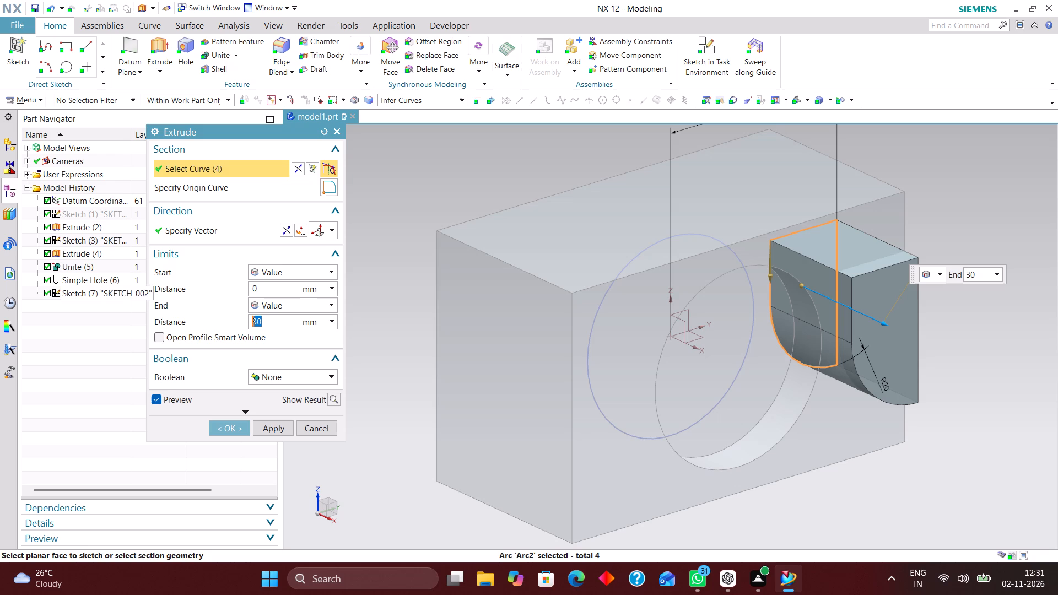
{"action": "middle_click_drag", "start_coordinate": [576, 376], "coordinate": [660, 376]}
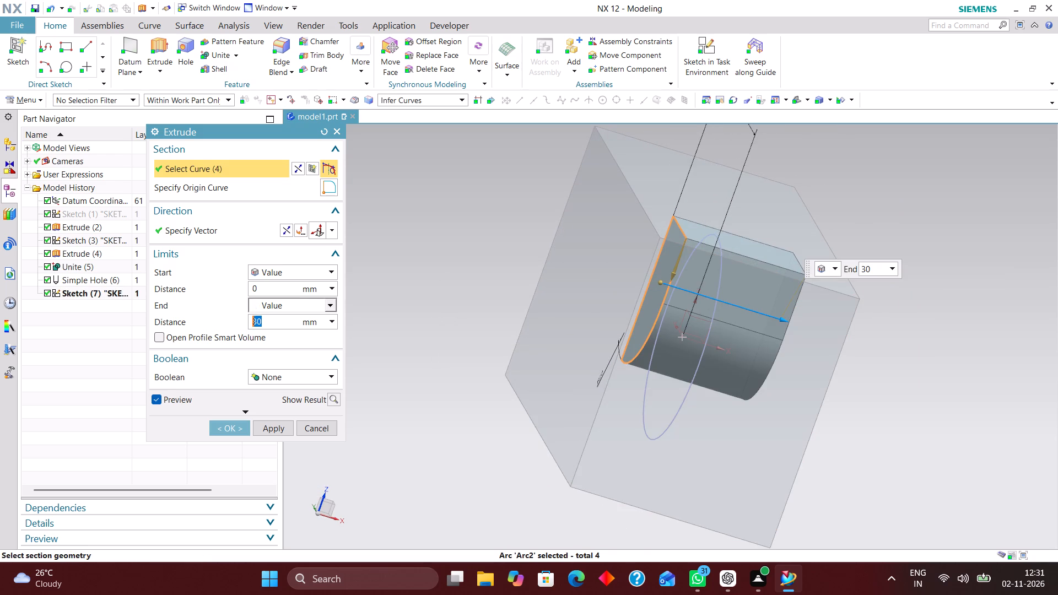
{"action": "left_click", "coordinate": [297, 269]}
{"action": "left_click", "coordinate": [295, 298]}
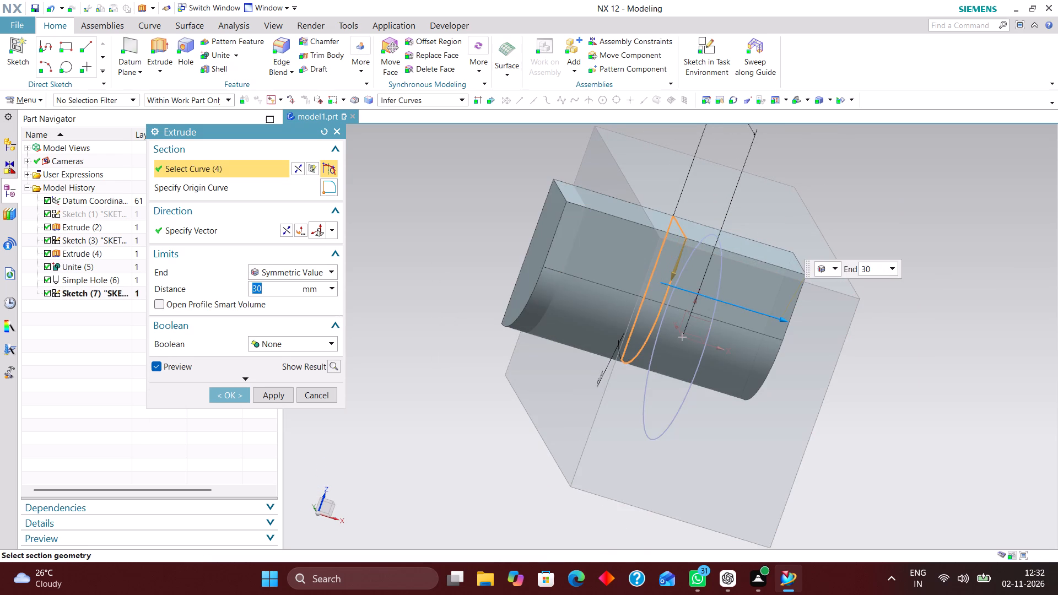
{"action": "middle_click_drag", "start_coordinate": [858, 334], "coordinate": [816, 329]}
{"action": "left_click_drag", "start_coordinate": [870, 323], "coordinate": [886, 333]}
{"action": "left_click", "coordinate": [226, 396]}
Subtract the R20 profile extrusion from the block.
{"action": "middle_click_drag", "start_coordinate": [742, 420], "coordinate": [661, 401]}
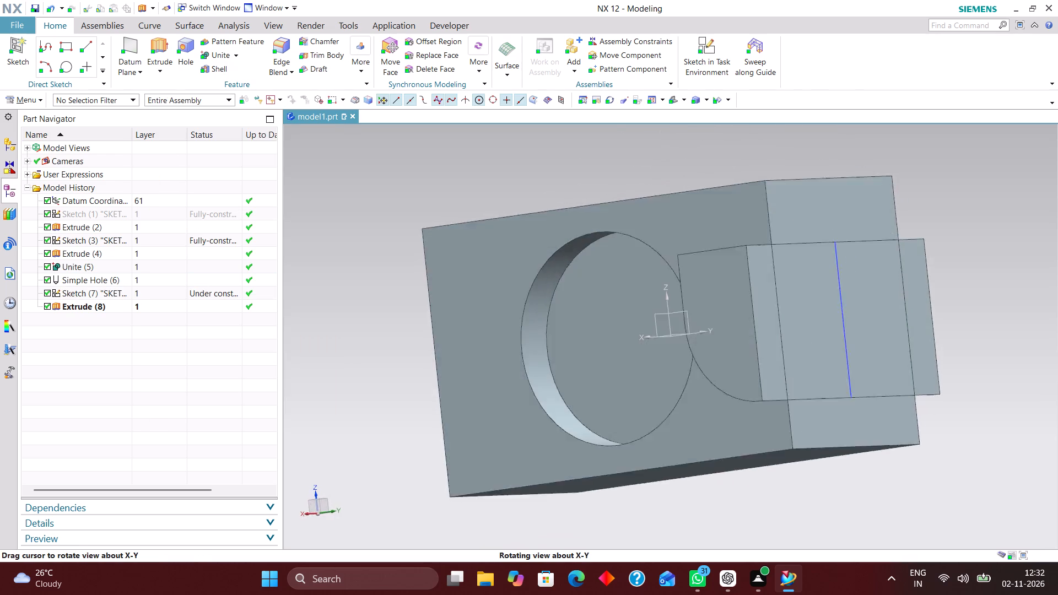
{"action": "middle_click_drag", "start_coordinate": [661, 401], "coordinate": [693, 406]}
{"action": "left_click", "coordinate": [239, 56]}
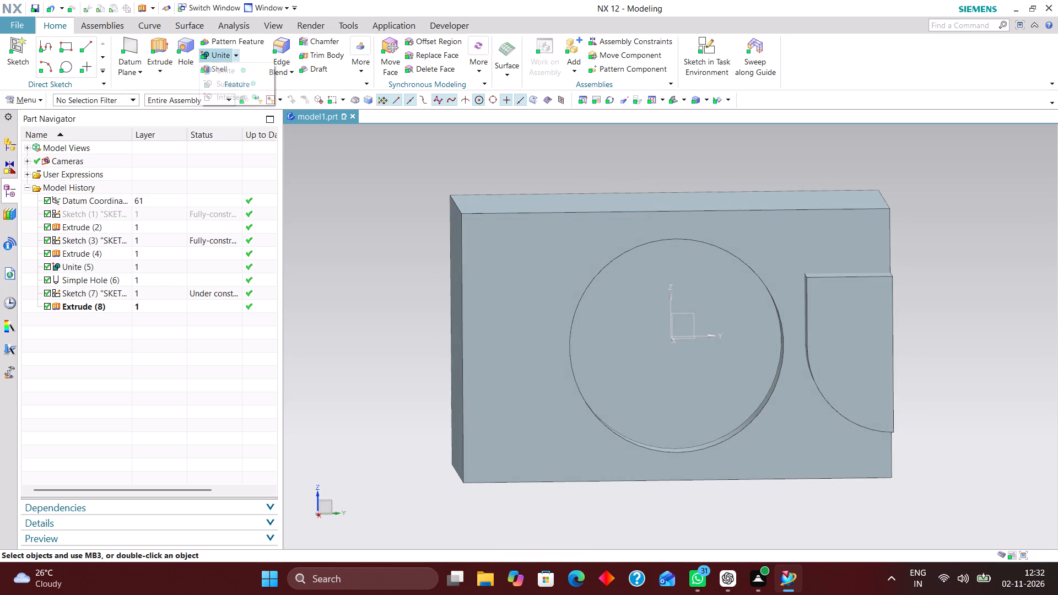
{"action": "left_click", "coordinate": [244, 78]}
{"action": "scroll", "coordinate": [518, 289], "scroll_direction": "down", "scroll_amount": 1}
{"action": "left_click", "coordinate": [544, 273]}
{"action": "left_click", "coordinate": [766, 312]}
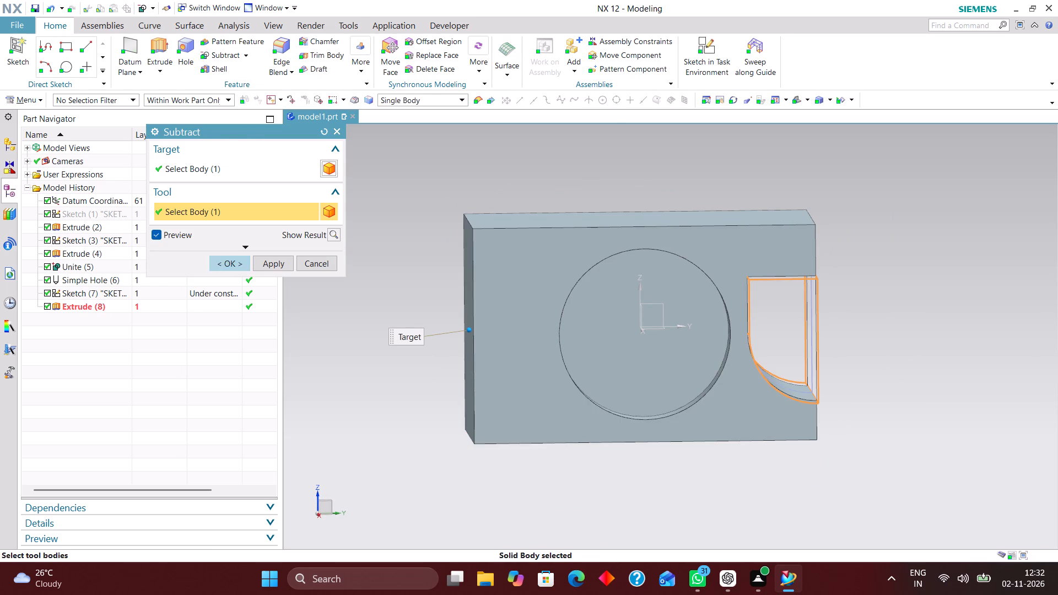
{"action": "left_click", "coordinate": [231, 263]}
Hide the R20 profile sketch.
{"action": "right_click_drag", "start_coordinate": [812, 305], "coordinate": [820, 376]}
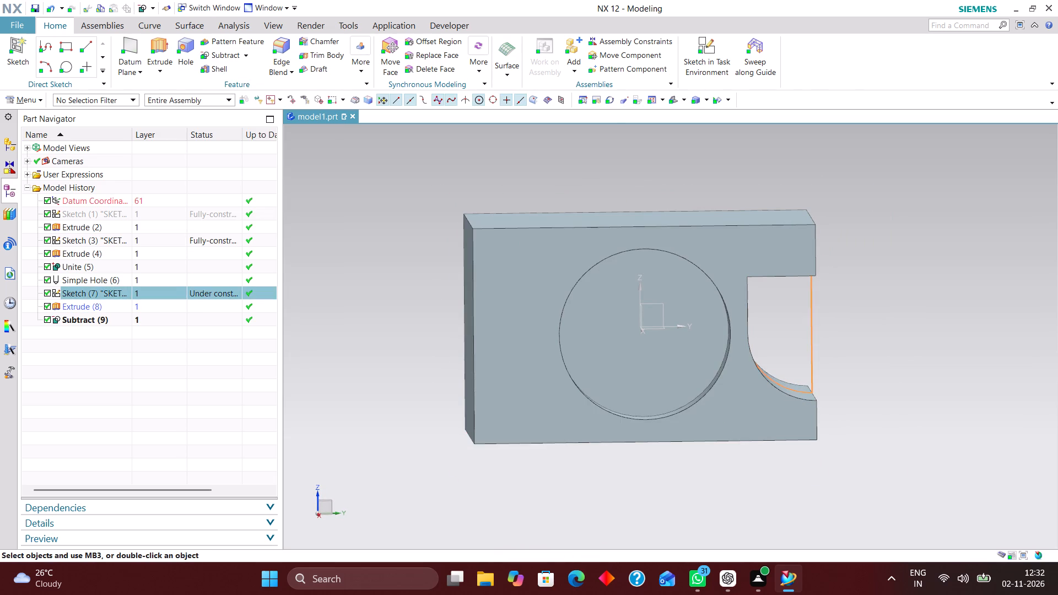
Examine the R20 cut-out at the block's end in isometric and from several other angles.
{"action": "left_click", "coordinate": [677, 99]}
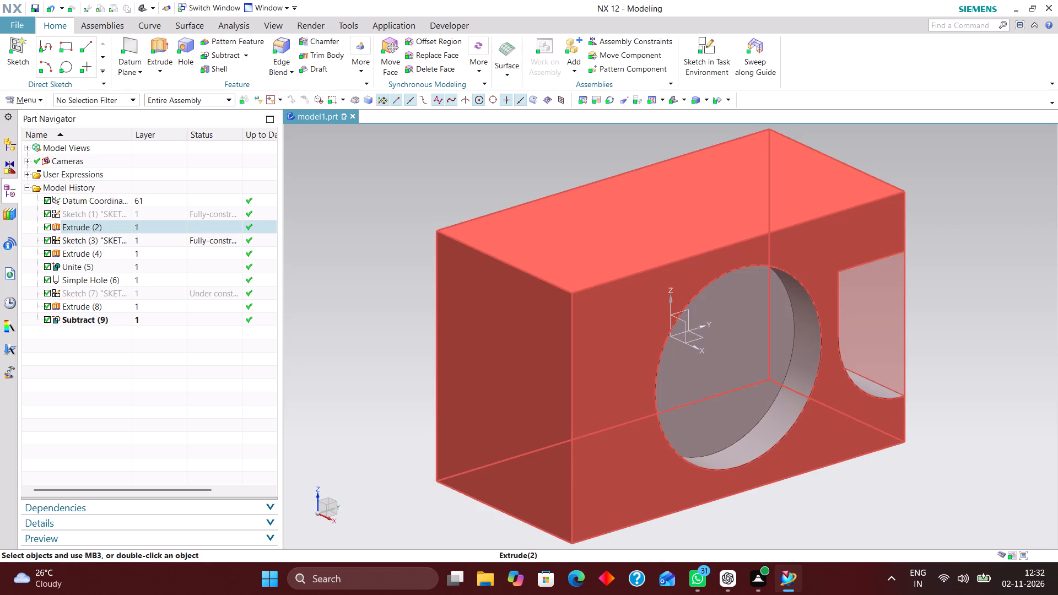
{"action": "scroll", "coordinate": [515, 280], "scroll_direction": "down", "scroll_amount": 3}
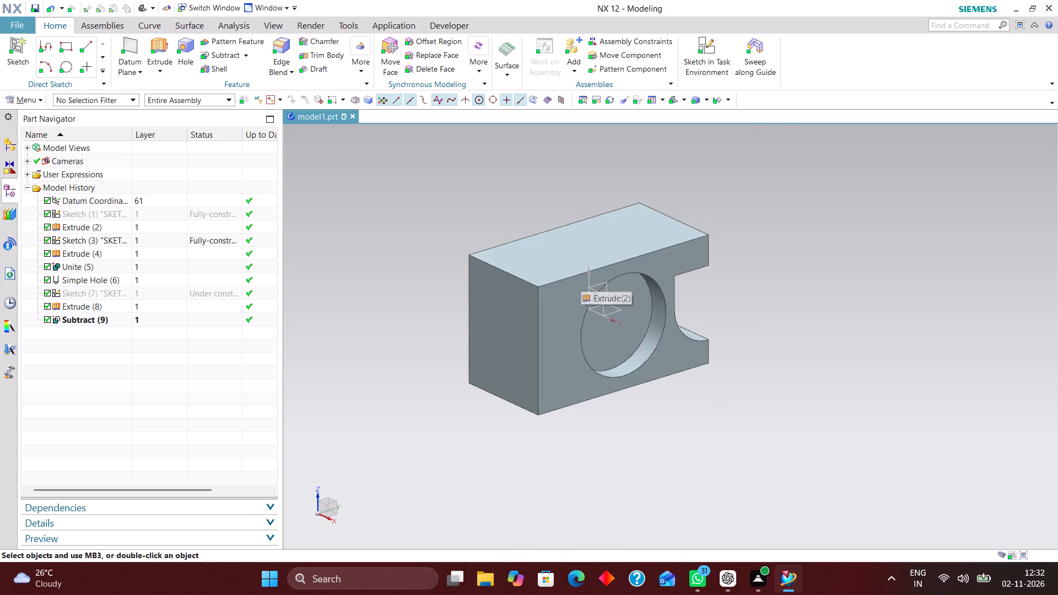
{"action": "scroll", "coordinate": [799, 304], "scroll_direction": "up", "scroll_amount": 2}
{"action": "middle_click_drag", "start_coordinate": [801, 304], "coordinate": [801, 309]}
{"action": "scroll", "coordinate": [813, 315], "scroll_direction": "down", "scroll_amount": 4}
{"action": "middle_click_drag", "start_coordinate": [810, 307], "coordinate": [776, 334]}
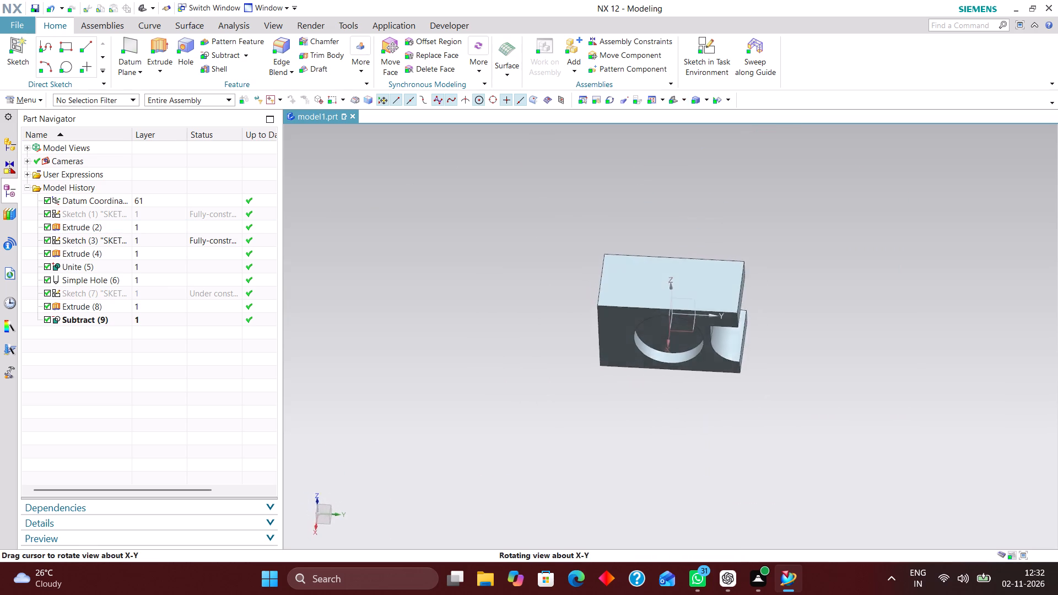
{"action": "middle_click_drag", "start_coordinate": [776, 334], "coordinate": [767, 305]}
{"action": "scroll", "coordinate": [767, 305], "scroll_direction": "up", "scroll_amount": 1}
{"action": "scroll", "coordinate": [701, 257], "scroll_direction": "up", "scroll_amount": 3}
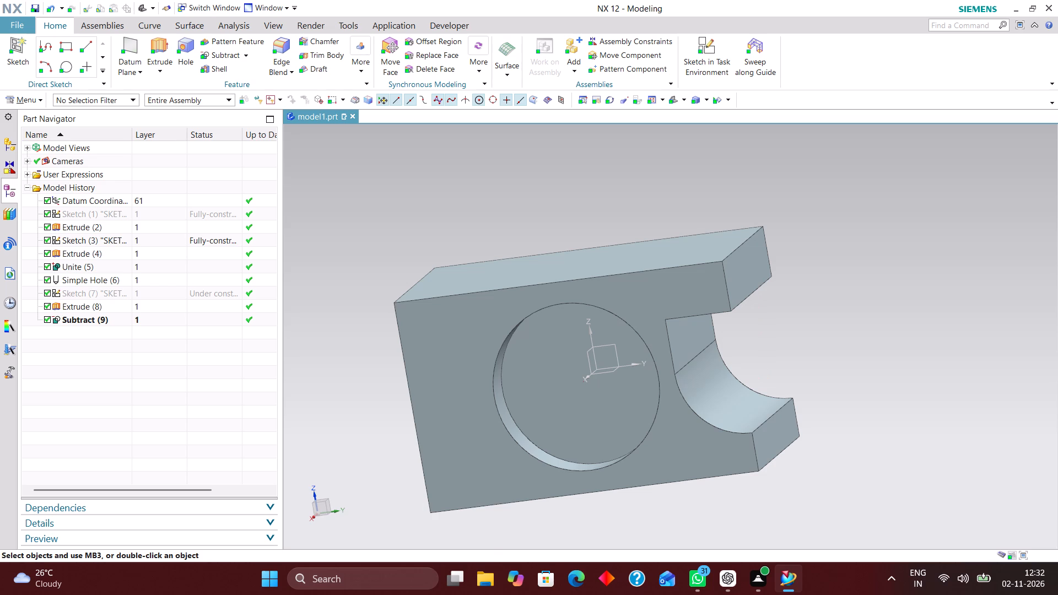
Edit the R20 profile extrusion, set its symmetric distance to 29 mm and switch its limits to separate start and end values.
{"action": "left_click", "coordinate": [113, 305]}
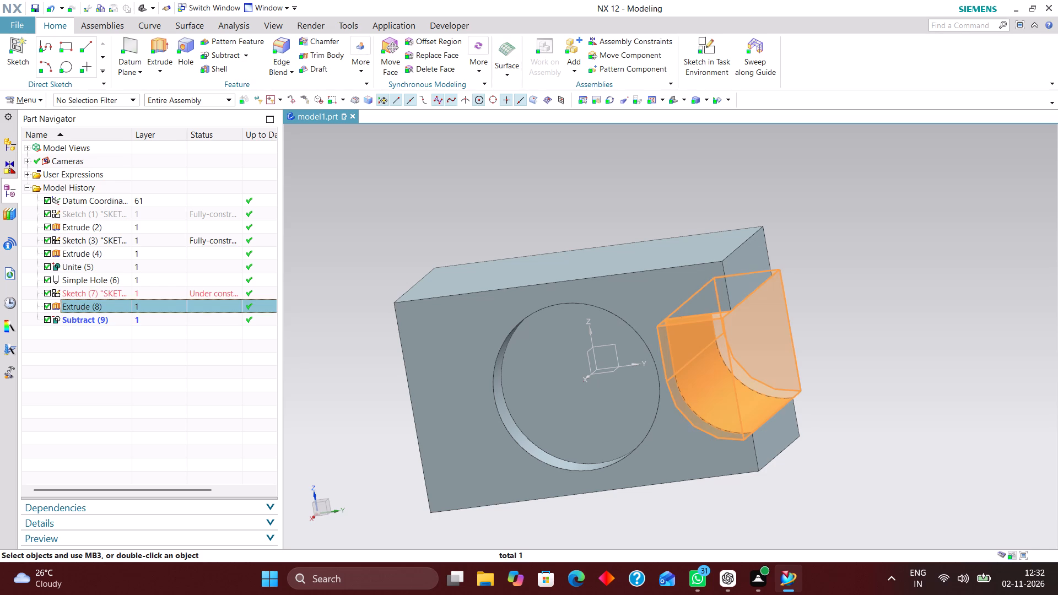
{"action": "right_click", "coordinate": [114, 306]}
{"action": "left_click", "coordinate": [189, 52]}
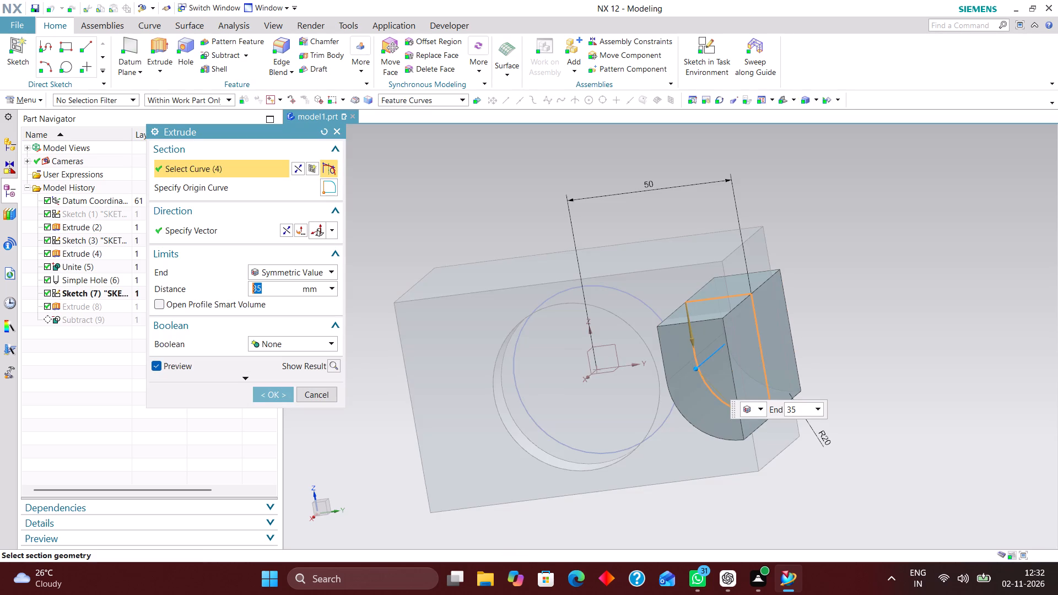
{"action": "middle_click_drag", "start_coordinate": [470, 224], "coordinate": [596, 213]}
{"action": "right_click_drag", "start_coordinate": [788, 239], "coordinate": [612, 224]}
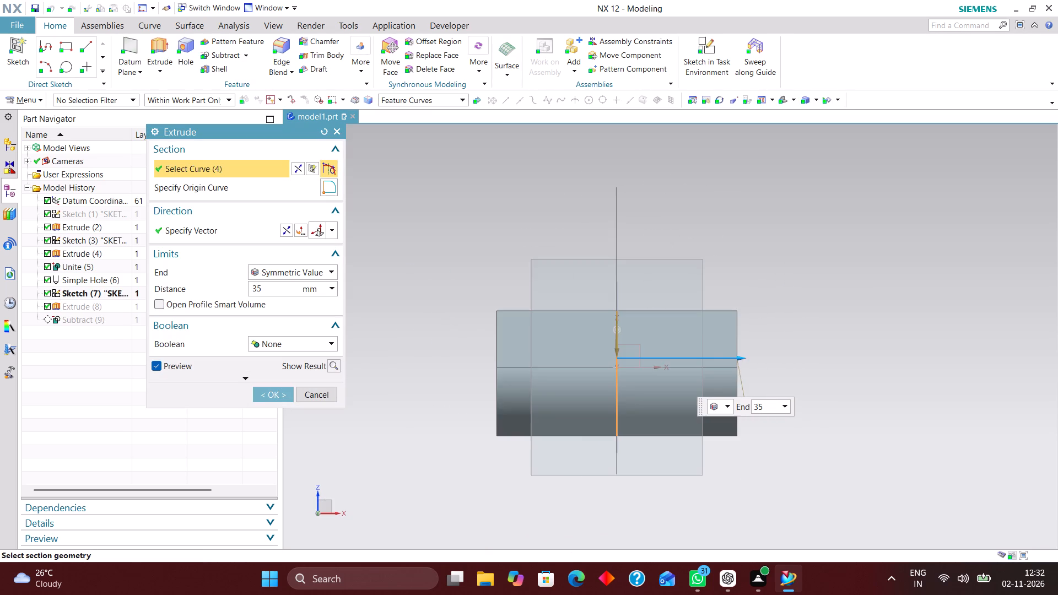
{"action": "middle_click_drag", "start_coordinate": [769, 319], "coordinate": [700, 313]}
{"action": "middle_click_drag", "start_coordinate": [629, 293], "coordinate": [677, 296]}
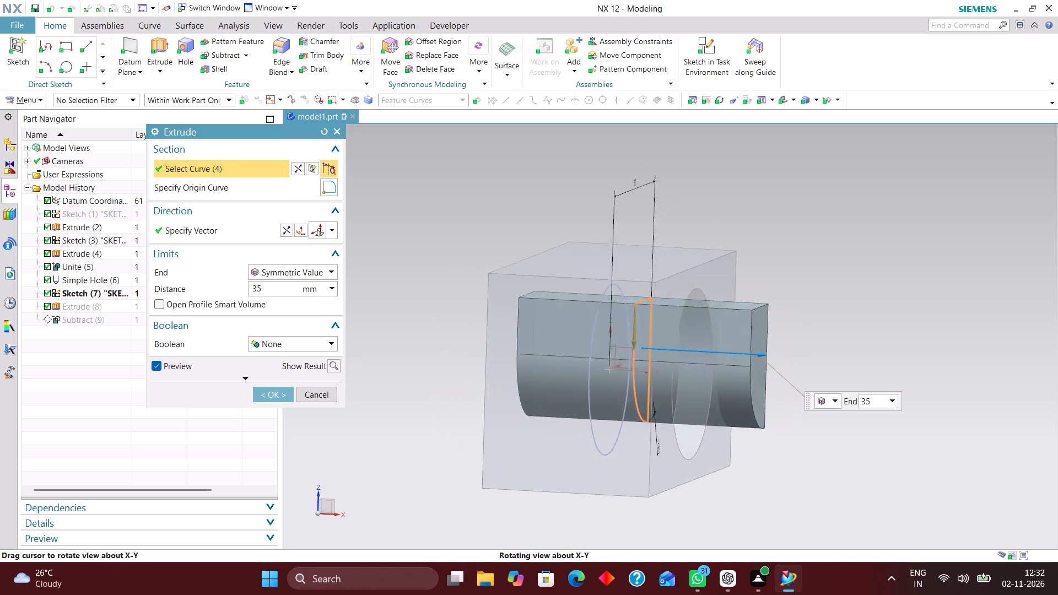
{"action": "middle_click_drag", "start_coordinate": [677, 296], "coordinate": [682, 298]}
{"action": "scroll", "coordinate": [690, 299], "scroll_direction": "up", "scroll_amount": 1}
{"action": "right_click_drag", "start_coordinate": [761, 282], "coordinate": [491, 243]}
{"action": "scroll", "coordinate": [635, 204], "scroll_direction": "down", "scroll_amount": 3}
{"action": "scroll", "coordinate": [616, 312], "scroll_direction": "up", "scroll_amount": 4}
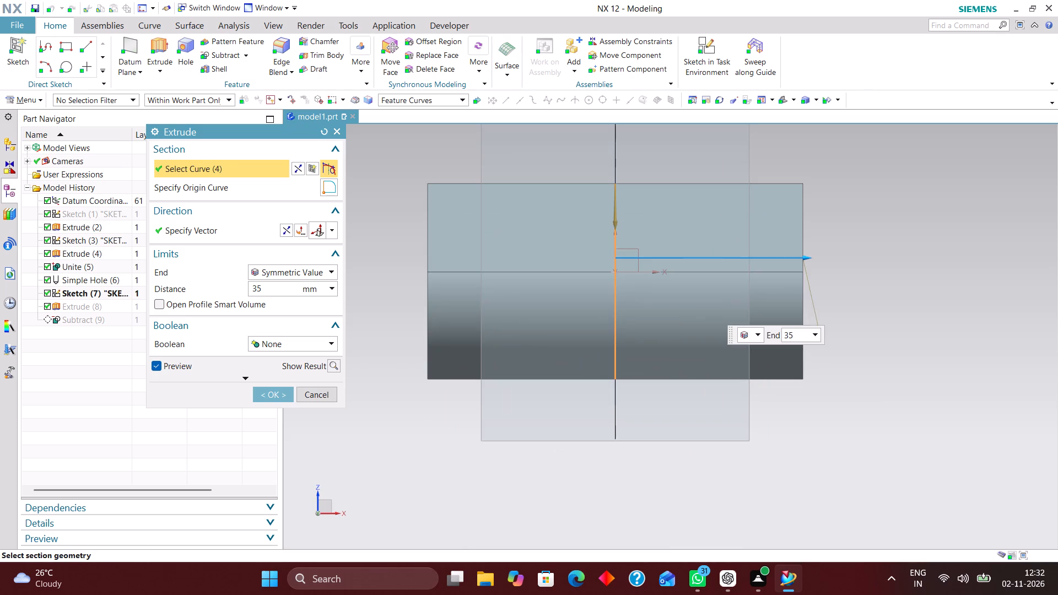
{"action": "left_click_drag", "start_coordinate": [803, 252], "coordinate": [770, 247]}
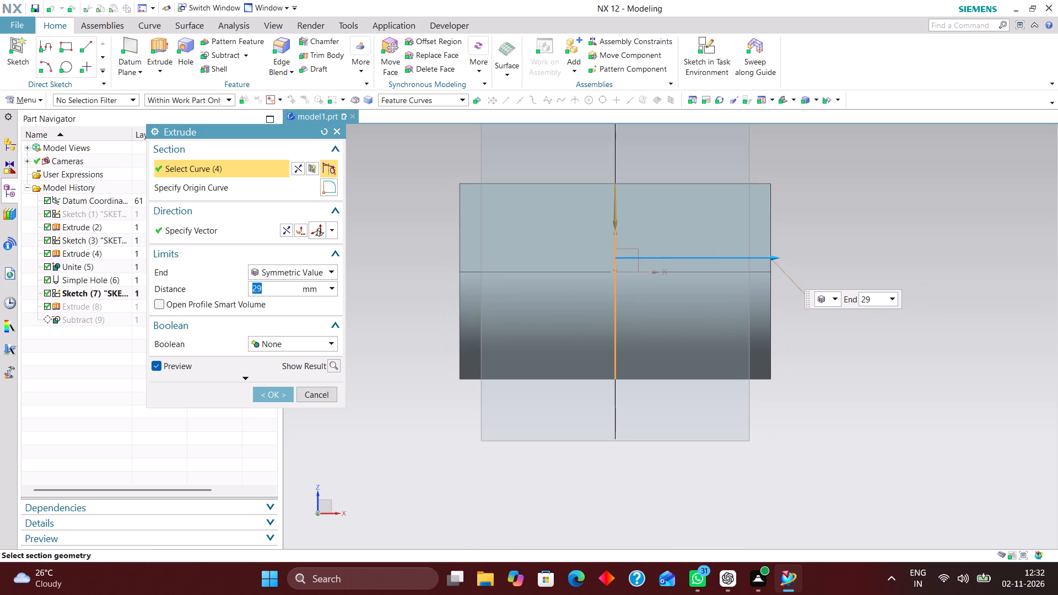
{"action": "left_click", "coordinate": [319, 270]}
{"action": "left_click", "coordinate": [299, 287]}
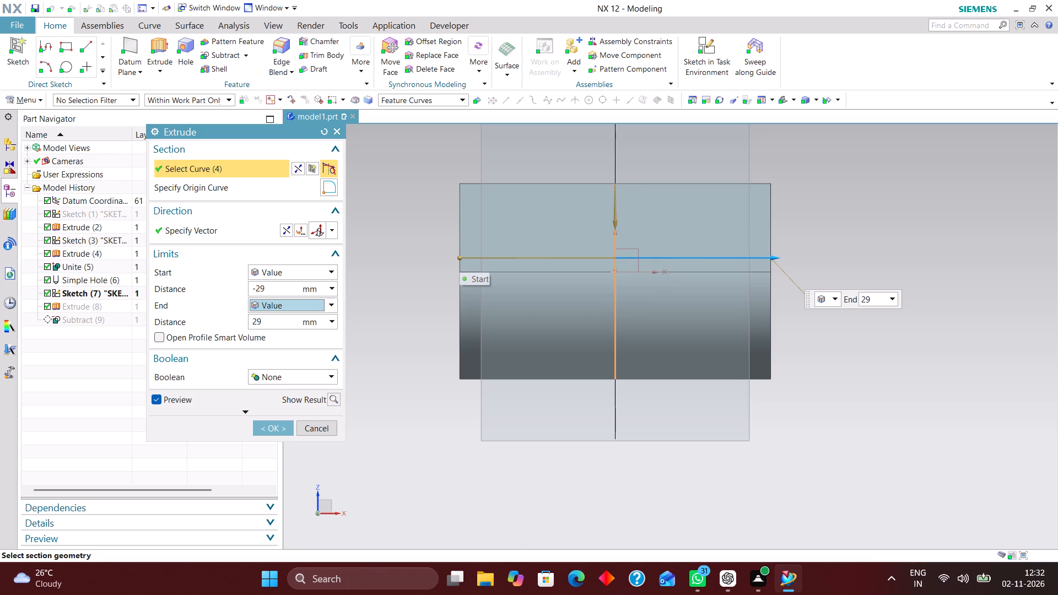
Set the extrusion's end distance to 16 mm and bring its start close to the sketch plane, at about -0.5 mm.
{"action": "left_click_drag", "start_coordinate": [776, 255], "coordinate": [755, 253]}
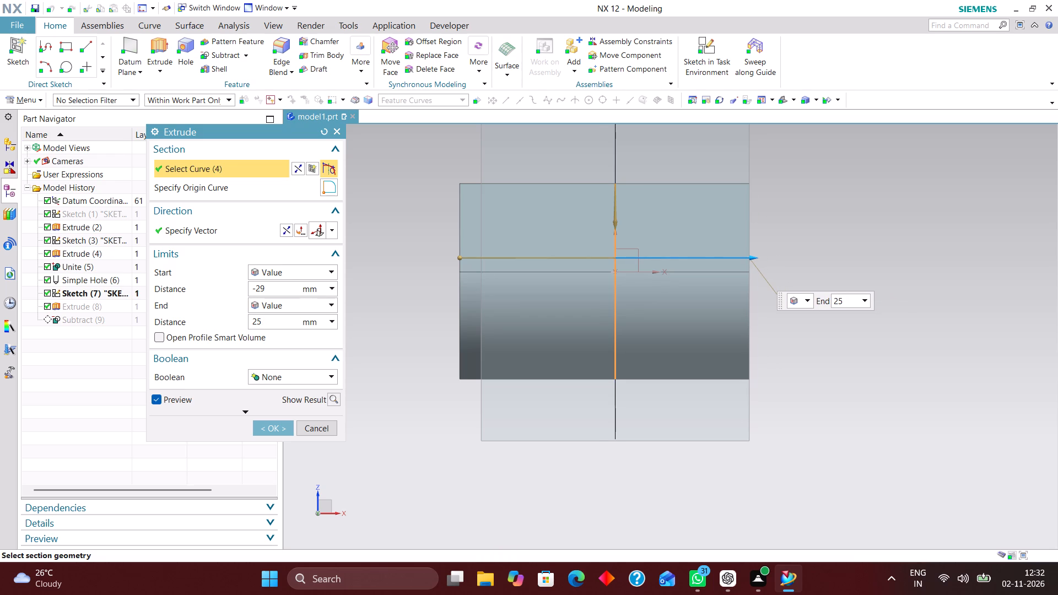
{"action": "left_click_drag", "start_coordinate": [755, 253], "coordinate": [693, 250]}
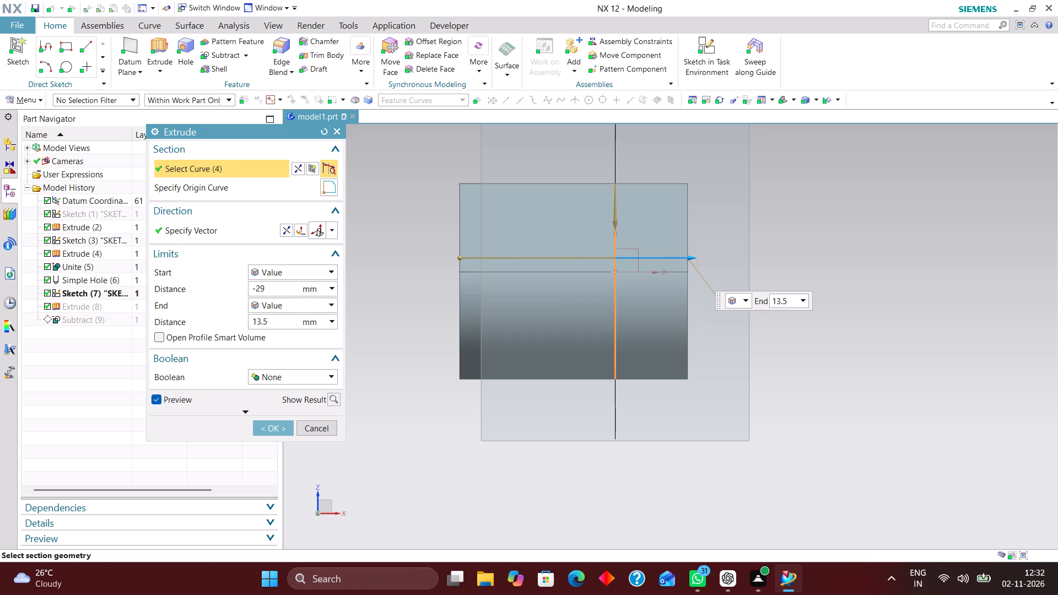
{"action": "left_click_drag", "start_coordinate": [693, 250], "coordinate": [694, 250]}
{"action": "left_click_drag", "start_coordinate": [694, 250], "coordinate": [695, 250]}
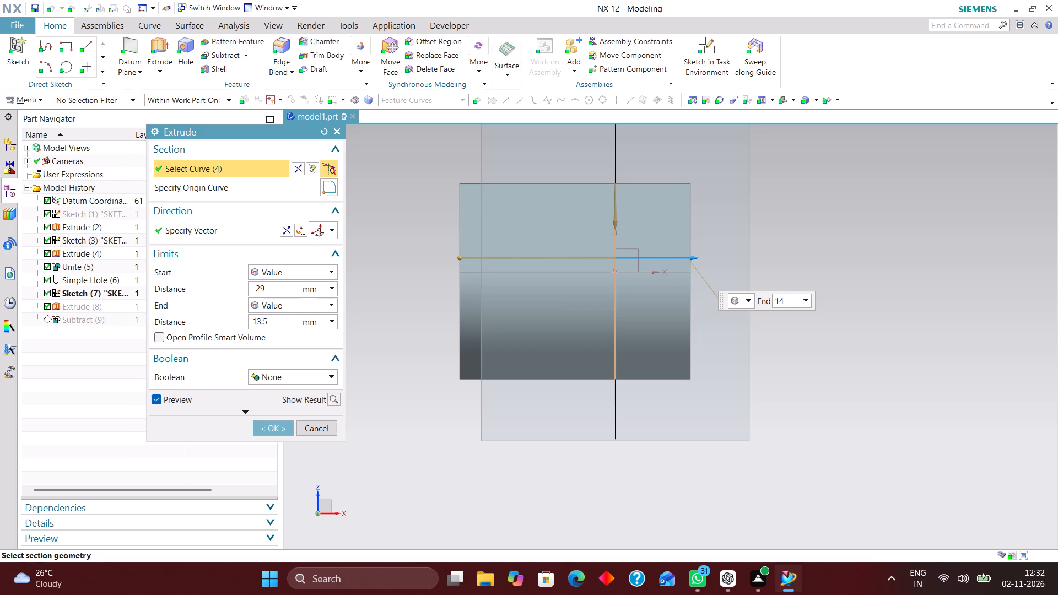
{"action": "left_click_drag", "start_coordinate": [695, 250], "coordinate": [708, 252]}
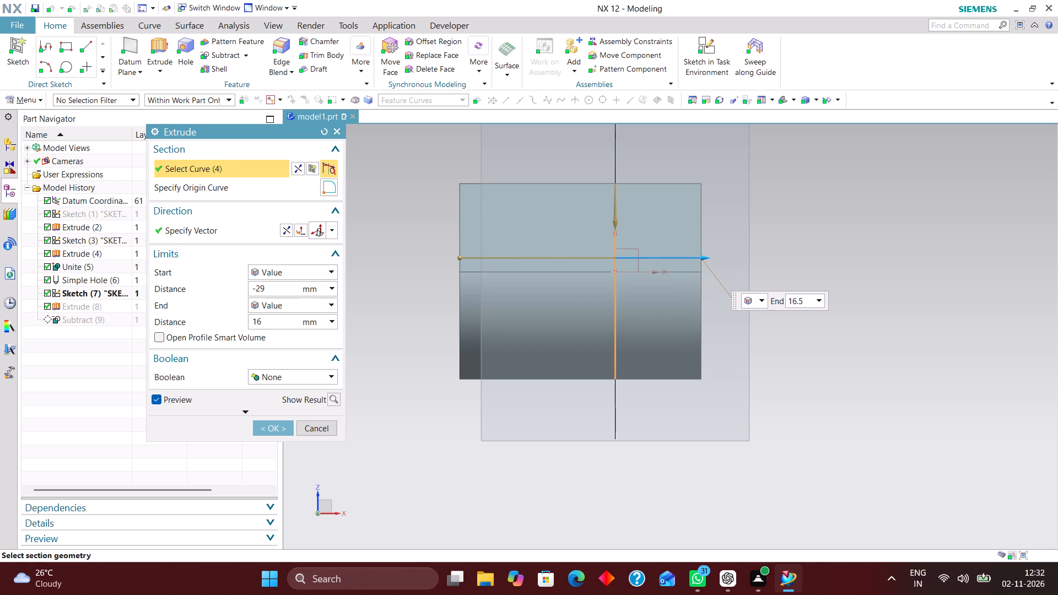
{"action": "left_click_drag", "start_coordinate": [708, 252], "coordinate": [706, 252]}
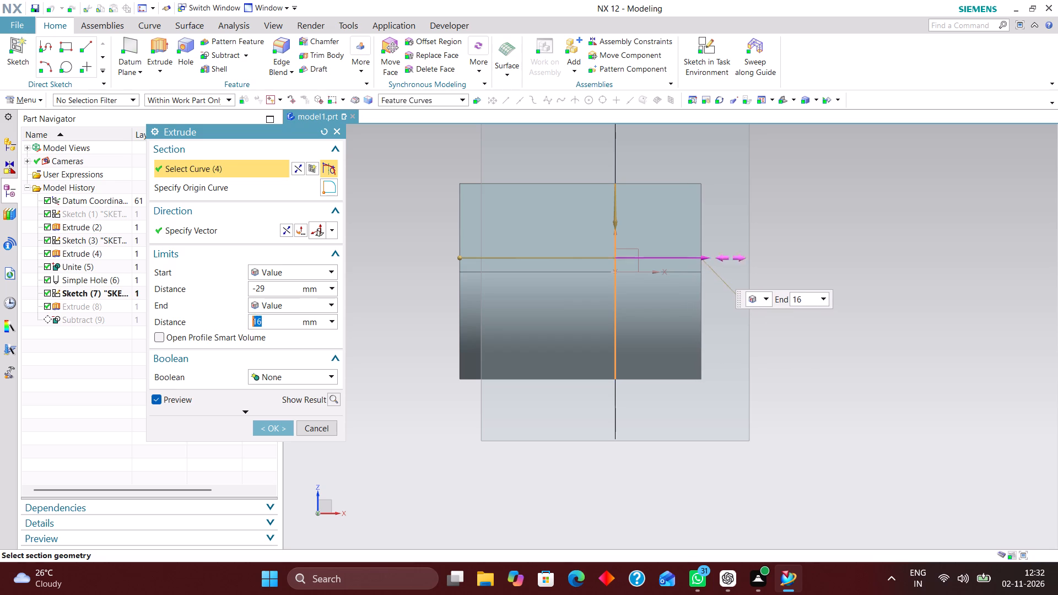
{"action": "left_click_drag", "start_coordinate": [454, 257], "coordinate": [607, 258]}
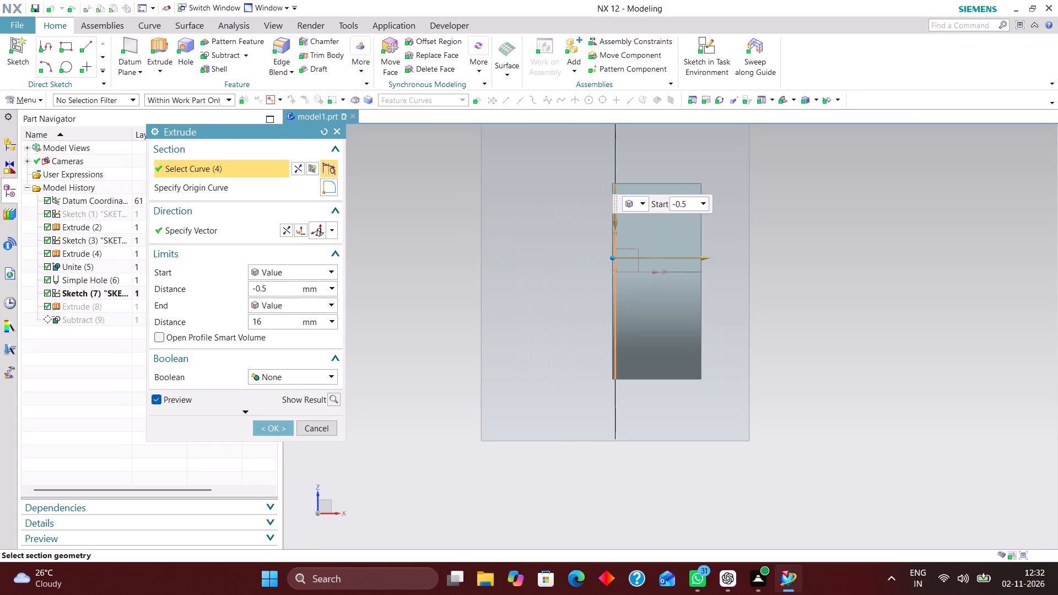
{"action": "left_click_drag", "start_coordinate": [607, 258], "coordinate": [609, 259]}
{"action": "left_click", "coordinate": [275, 428]}
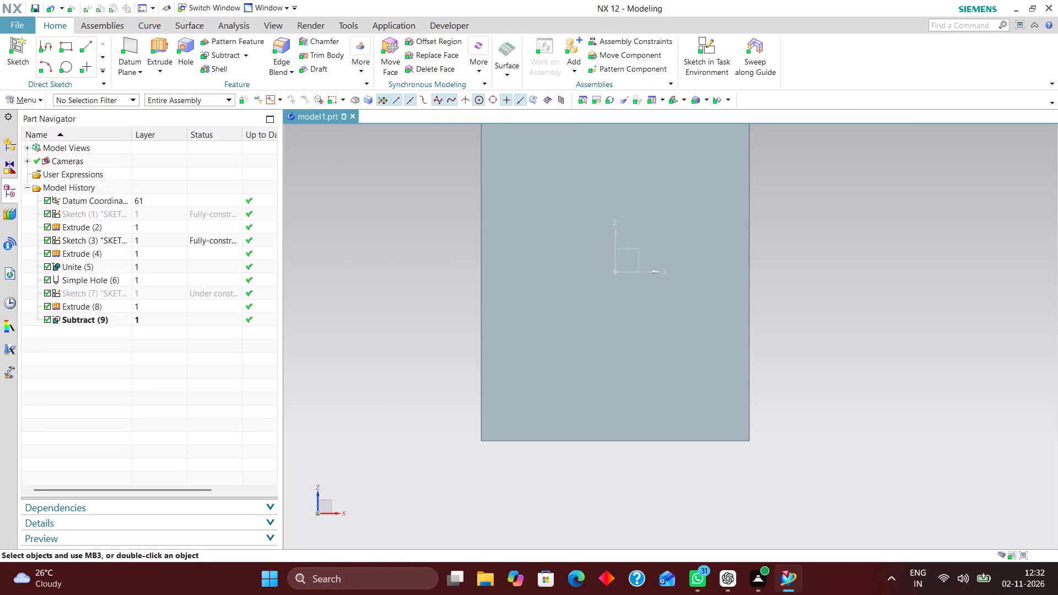
Start a sketch in the task environment on the horizontal XY datum plane through the block and orient the Y axis lengthwise.
{"action": "middle_click_drag", "start_coordinate": [845, 330], "coordinate": [711, 340]}
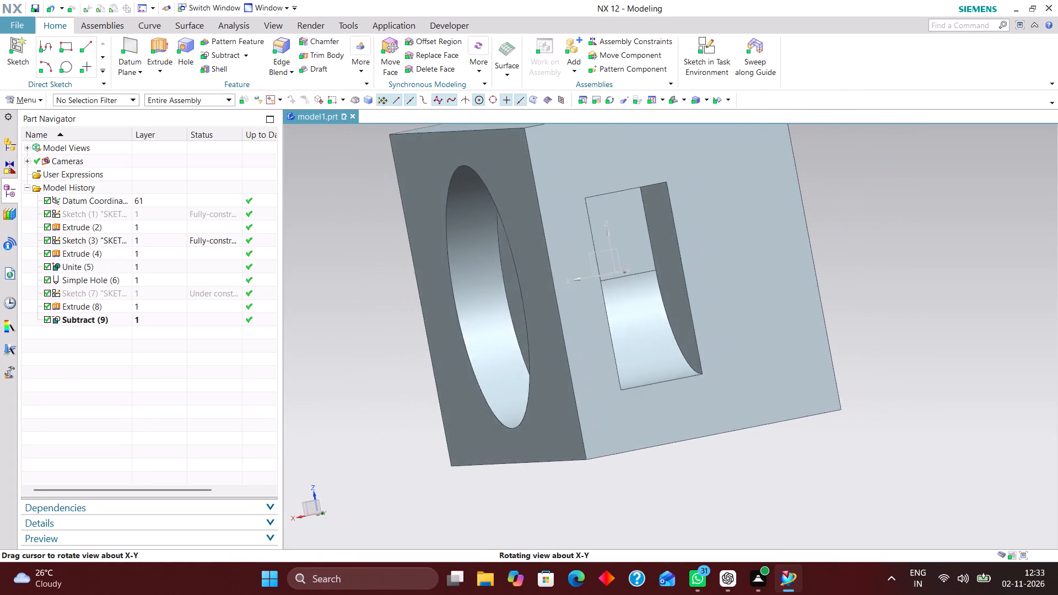
{"action": "middle_click_drag", "start_coordinate": [711, 340], "coordinate": [760, 349]}
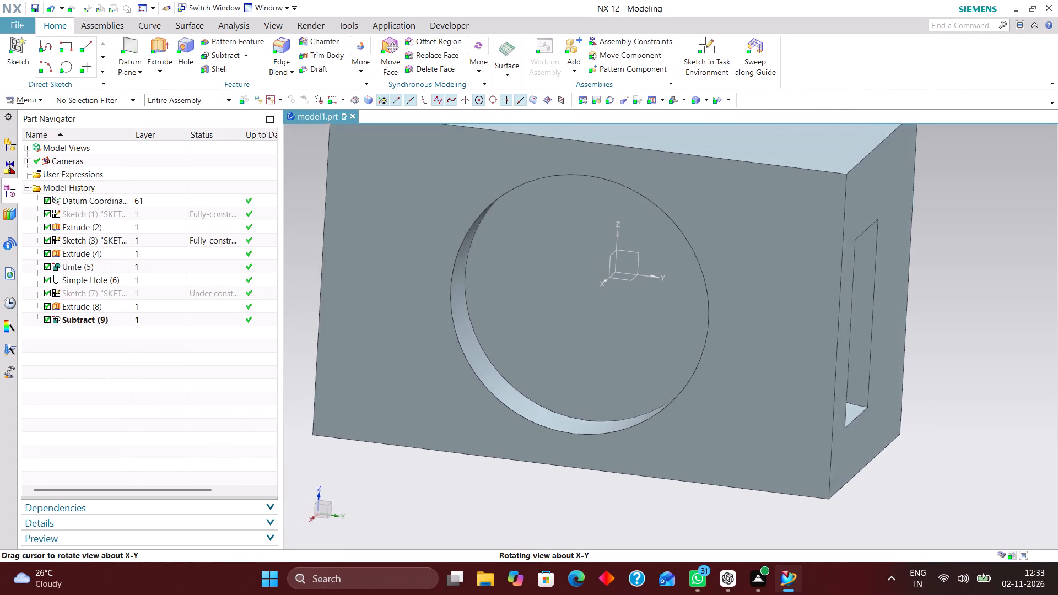
{"action": "middle_click_drag", "start_coordinate": [760, 349], "coordinate": [791, 330]}
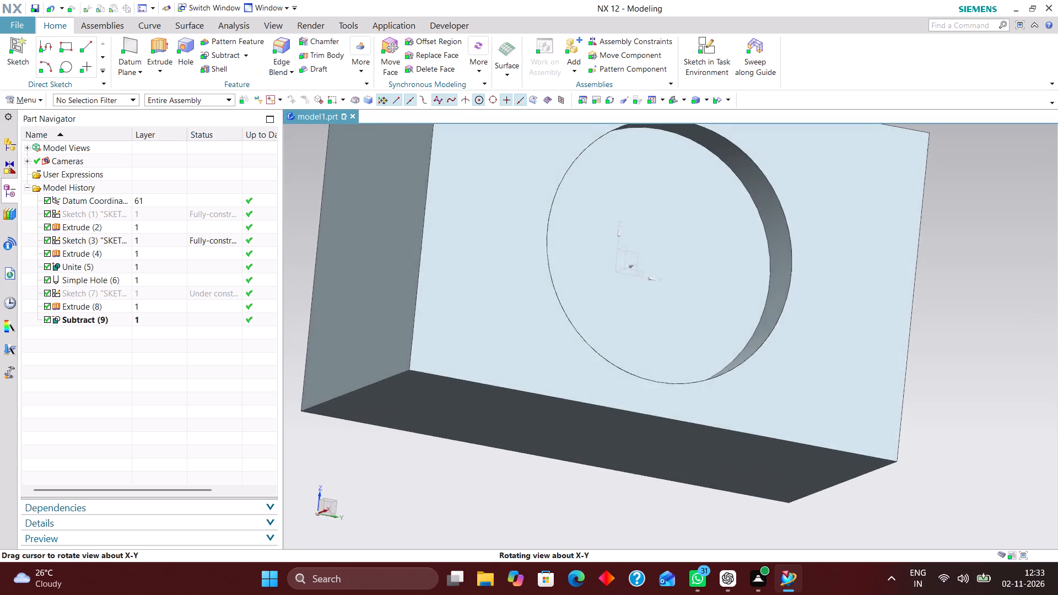
{"action": "middle_click_drag", "start_coordinate": [791, 330], "coordinate": [814, 367]}
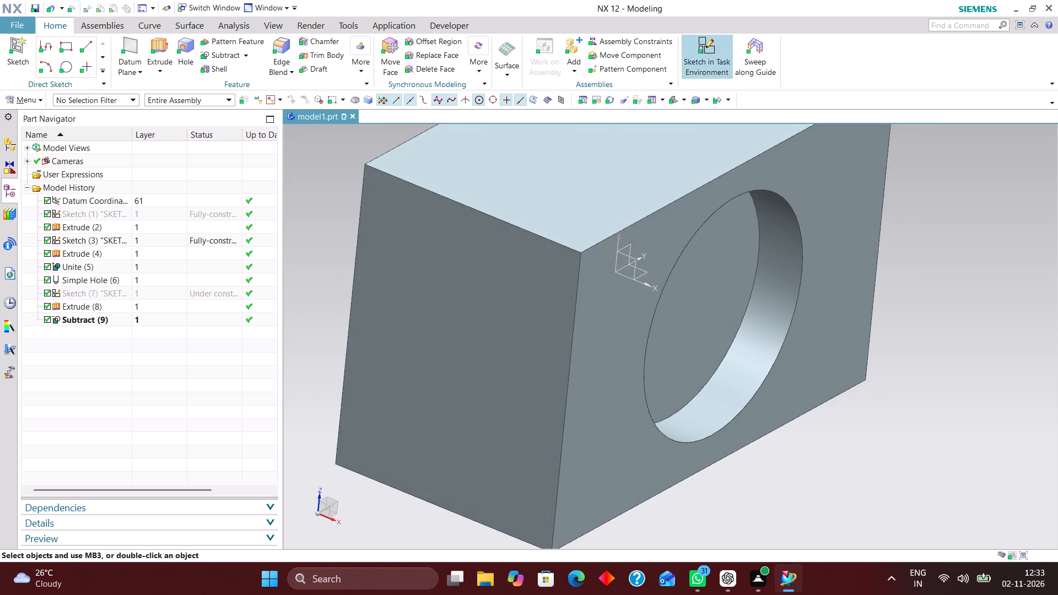
{"action": "left_click", "coordinate": [711, 48]}
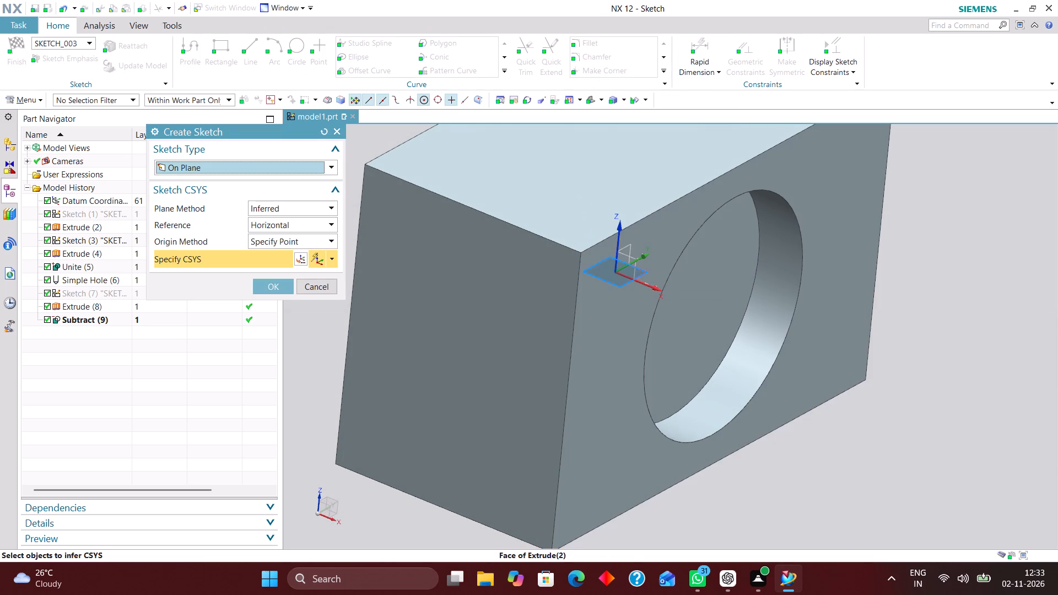
{"action": "left_click", "coordinate": [640, 277]}
{"action": "left_click", "coordinate": [271, 289]}
{"action": "scroll", "coordinate": [514, 241], "scroll_direction": "down", "scroll_amount": 2}
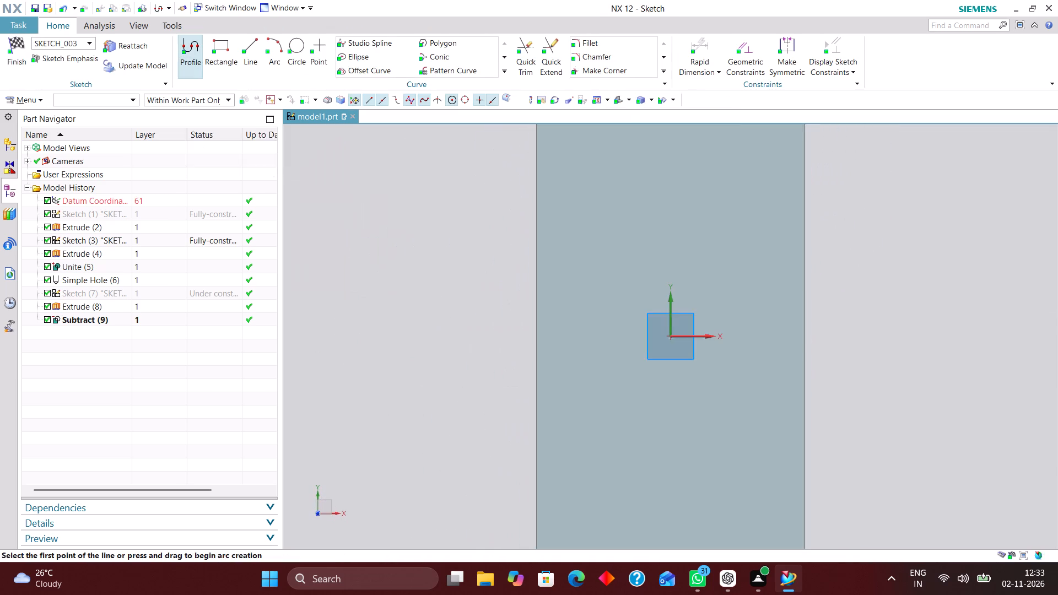
{"action": "scroll", "coordinate": [514, 245], "scroll_direction": "down", "scroll_amount": 1}
{"action": "middle_click_drag", "start_coordinate": [640, 307], "coordinate": [547, 268]}
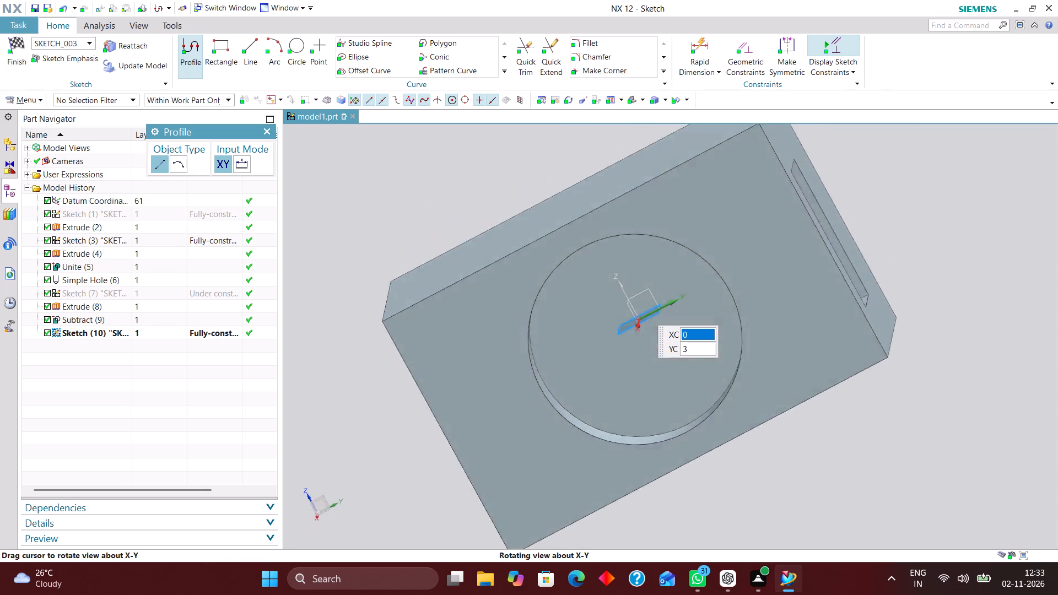
{"action": "middle_click_drag", "start_coordinate": [547, 268], "coordinate": [560, 318]}
{"action": "scroll", "coordinate": [584, 318], "scroll_direction": "up", "scroll_amount": 1}
{"action": "right_click_drag", "start_coordinate": [935, 225], "coordinate": [751, 209]}
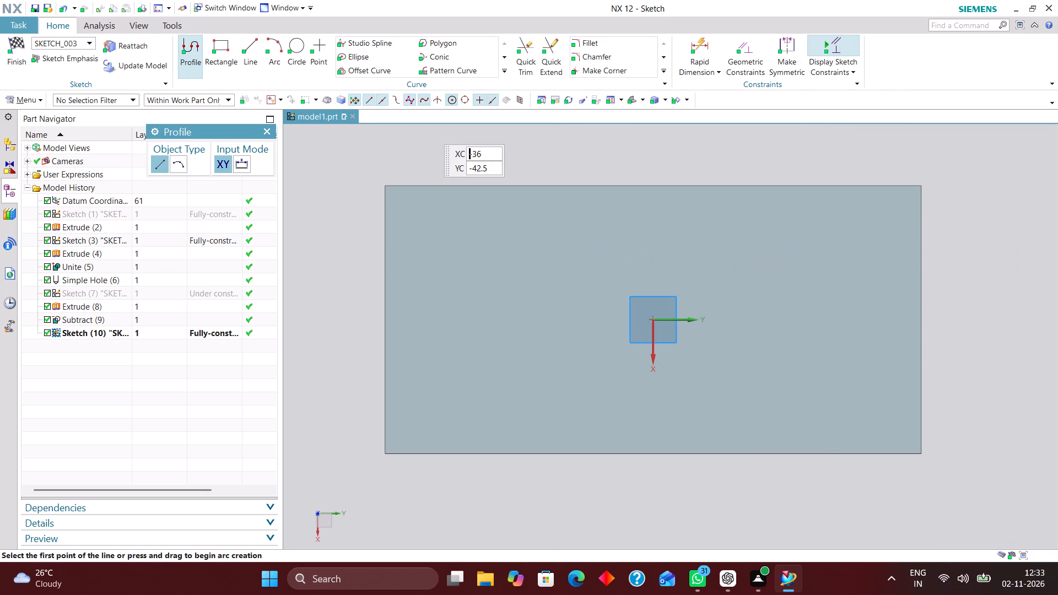
Sketch a rectangle across the block's recessed end, overhanging the end face and both long sides.
{"action": "left_click", "coordinate": [228, 45]}
{"action": "left_click", "coordinate": [802, 143]}
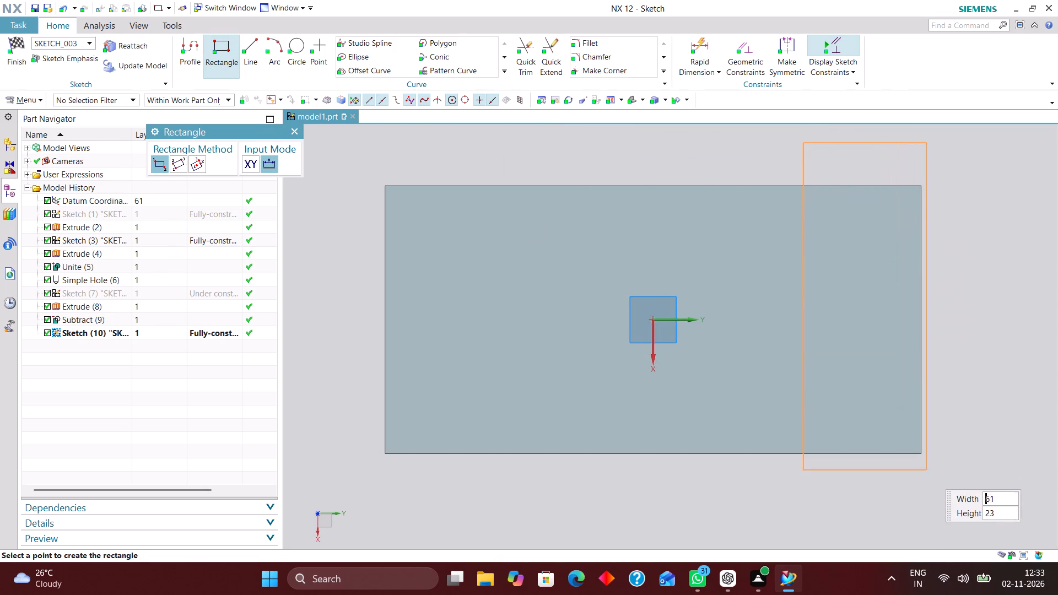
{"action": "left_click", "coordinate": [941, 486]}
Constrain the midpoint of the rectangle's inner lengthwise-crossing edge onto the sketch's Y axis with a Point on Curve constraint.
{"action": "left_click", "coordinate": [748, 51]}
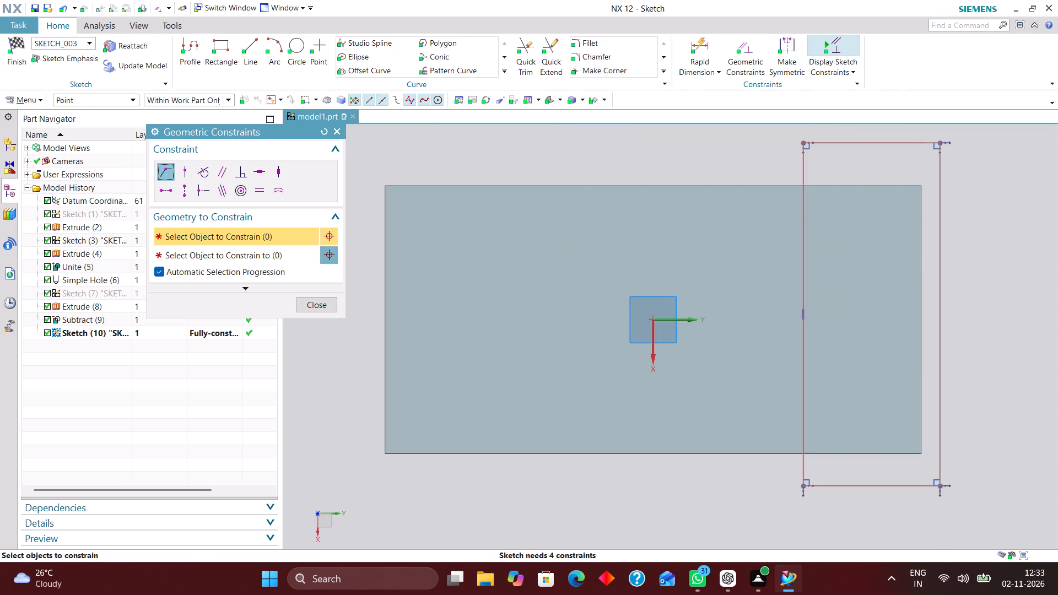
{"action": "left_click", "coordinate": [803, 317]}
{"action": "left_click", "coordinate": [682, 321]}
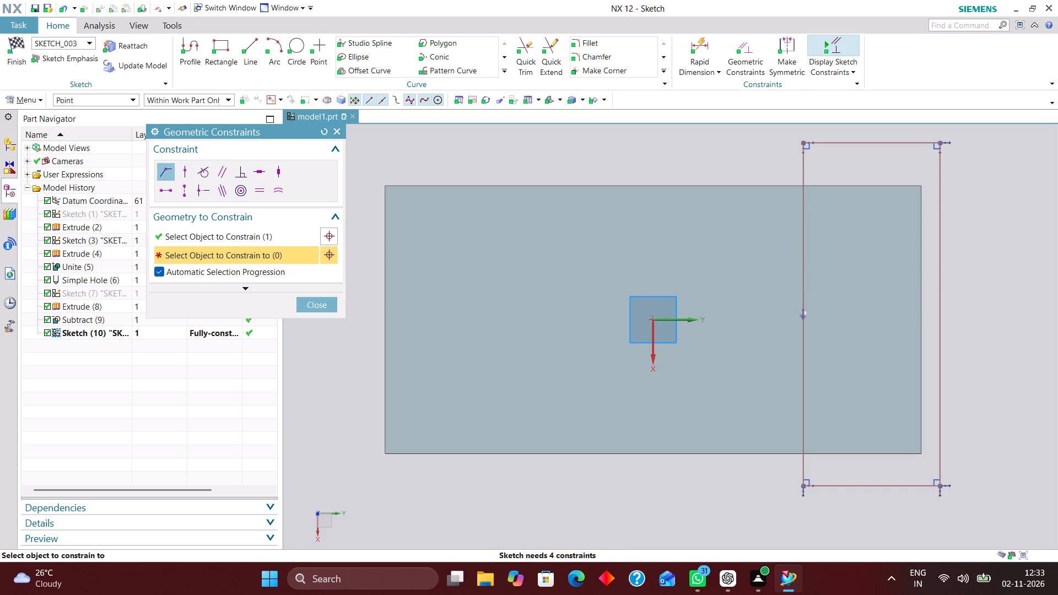
{"action": "left_click", "coordinate": [325, 133]}
{"action": "left_click", "coordinate": [188, 176]}
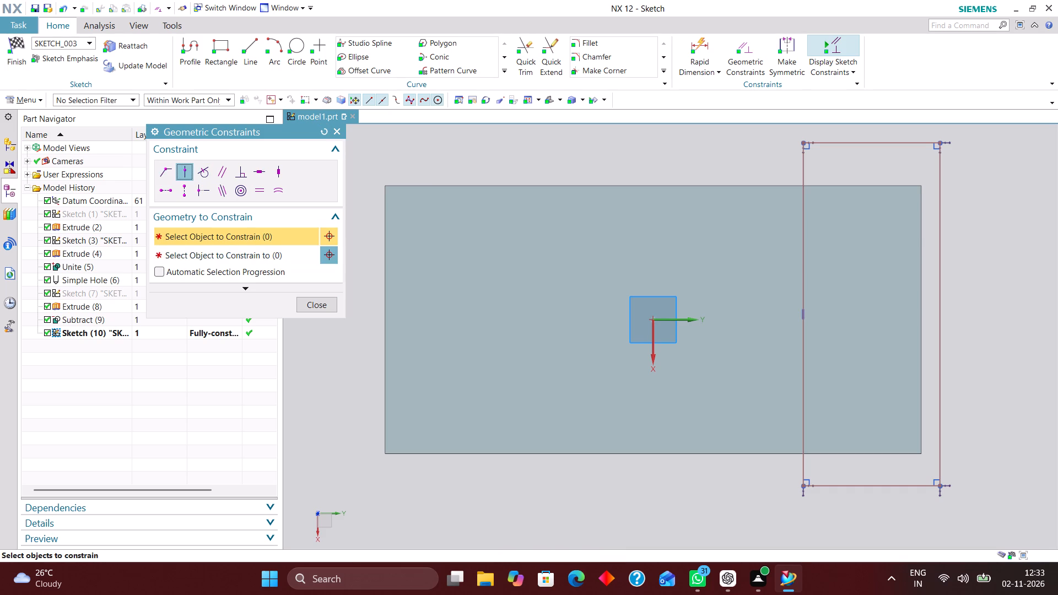
{"action": "left_click", "coordinate": [161, 270]}
{"action": "left_click", "coordinate": [804, 314]}
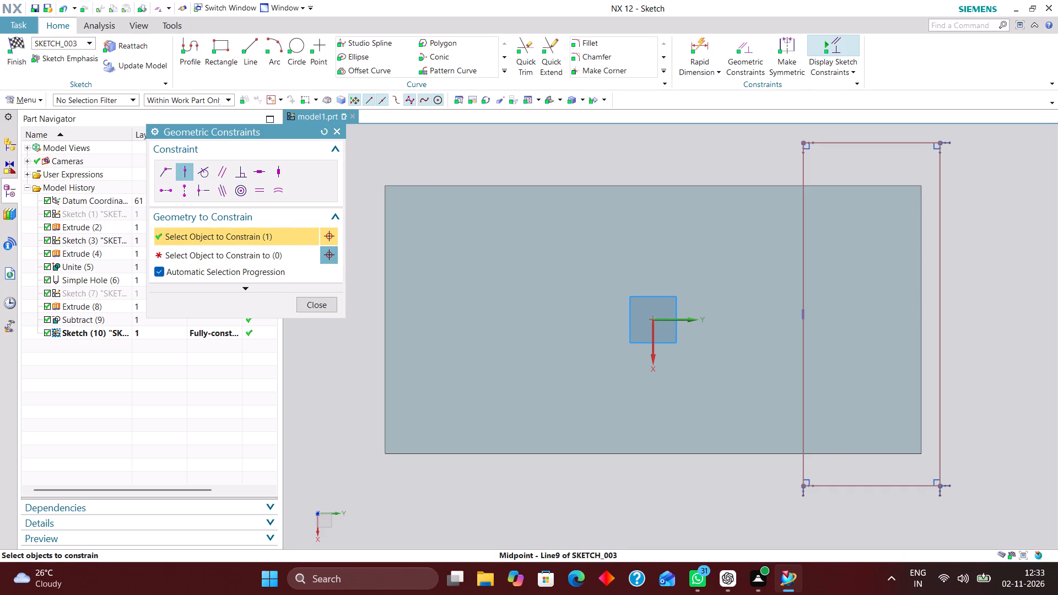
{"action": "left_click", "coordinate": [678, 321]}
Dimension the rectangle's inner edge 20 mm from the block's end face and finish the sketch.
{"action": "scroll", "coordinate": [658, 221], "scroll_direction": "down", "scroll_amount": 2}
{"action": "scroll", "coordinate": [734, 265], "scroll_direction": "up", "scroll_amount": 2}
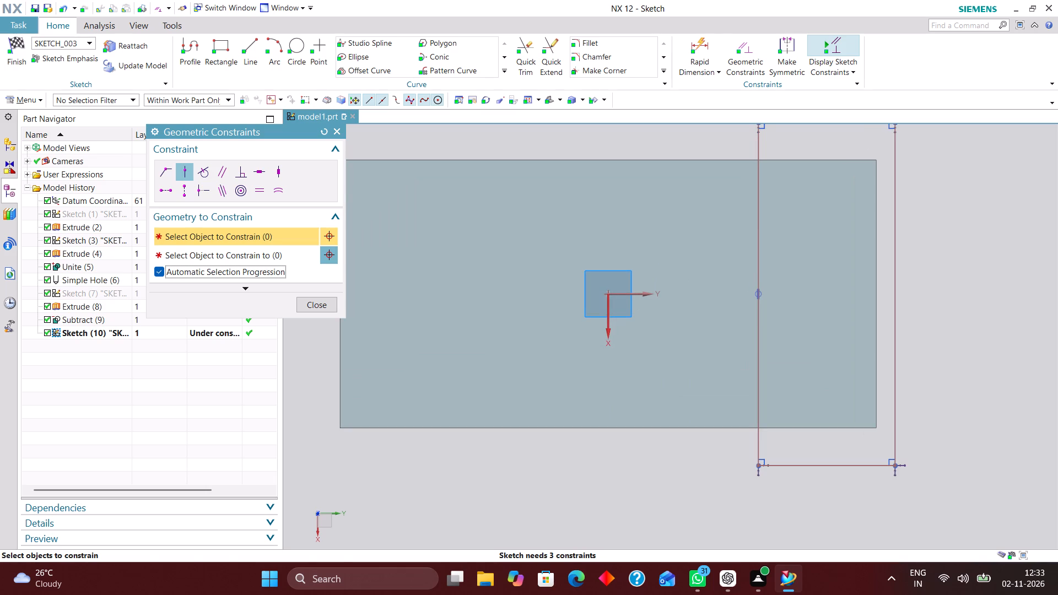
{"action": "left_click", "coordinate": [699, 44]}
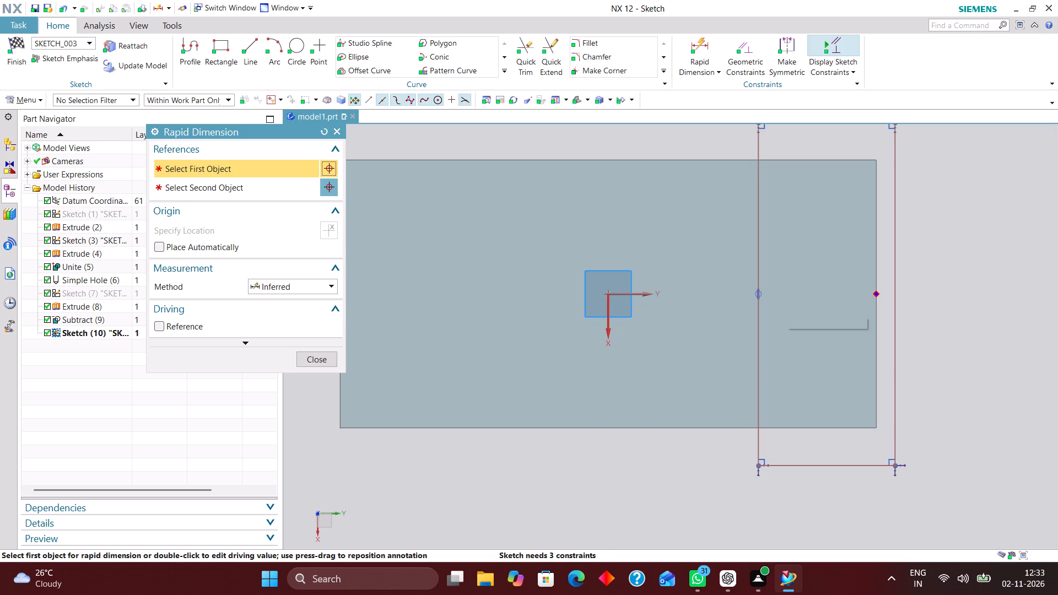
{"action": "left_click", "coordinate": [881, 329]}
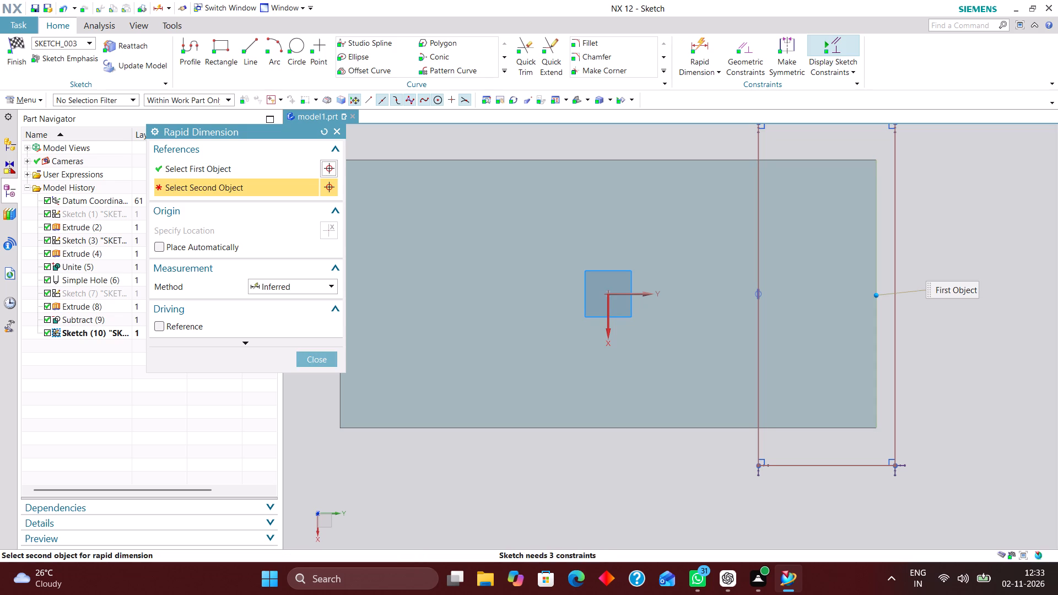
{"action": "left_click", "coordinate": [760, 341]}
{"action": "left_click", "coordinate": [812, 517]}
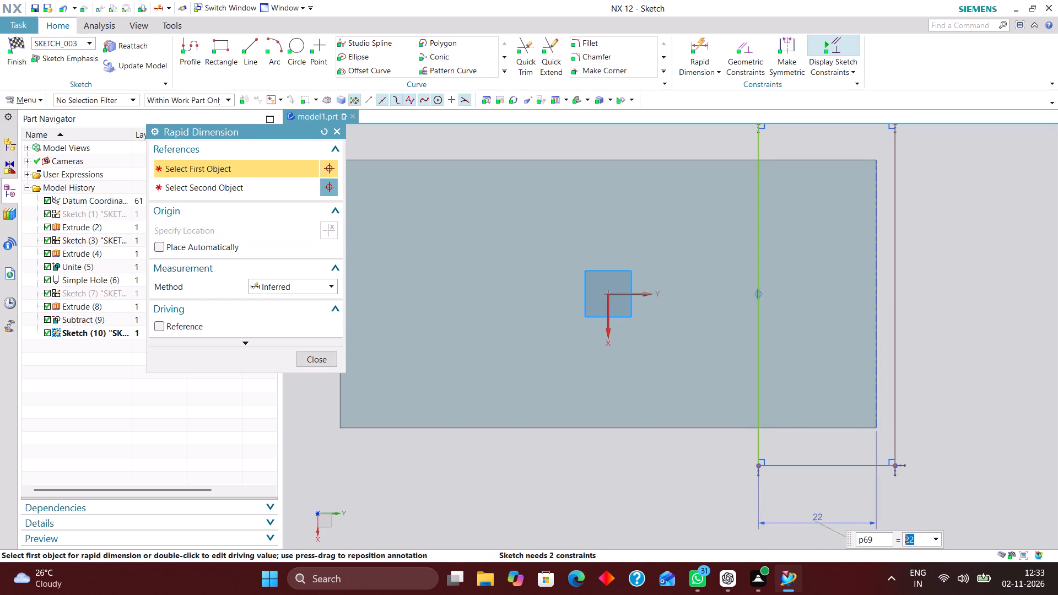
{"action": "type", "text": "20"}
{"action": "key", "text": "Return"}
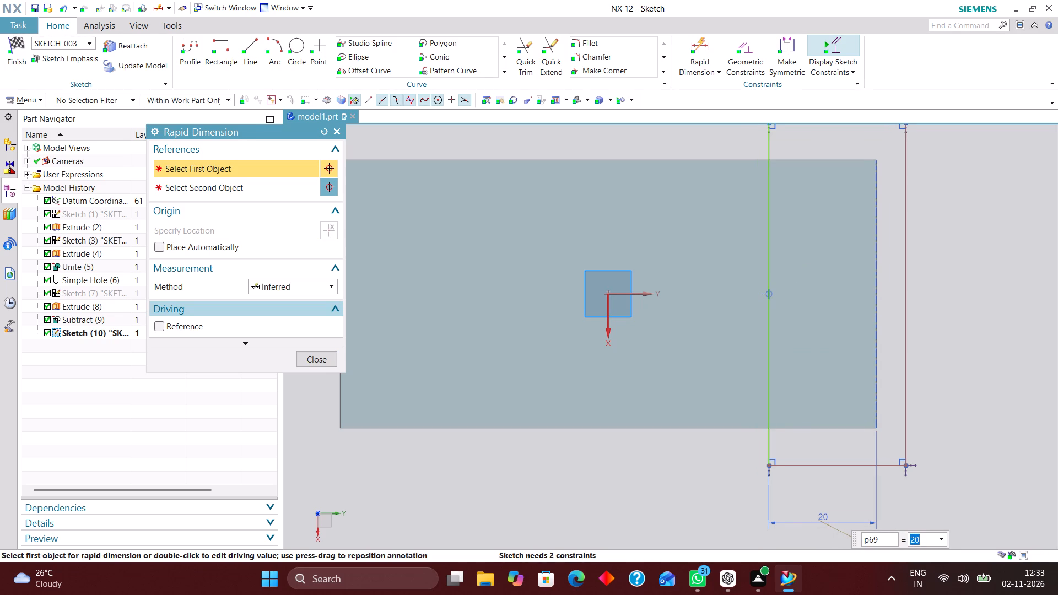
{"action": "left_click", "coordinate": [324, 352]}
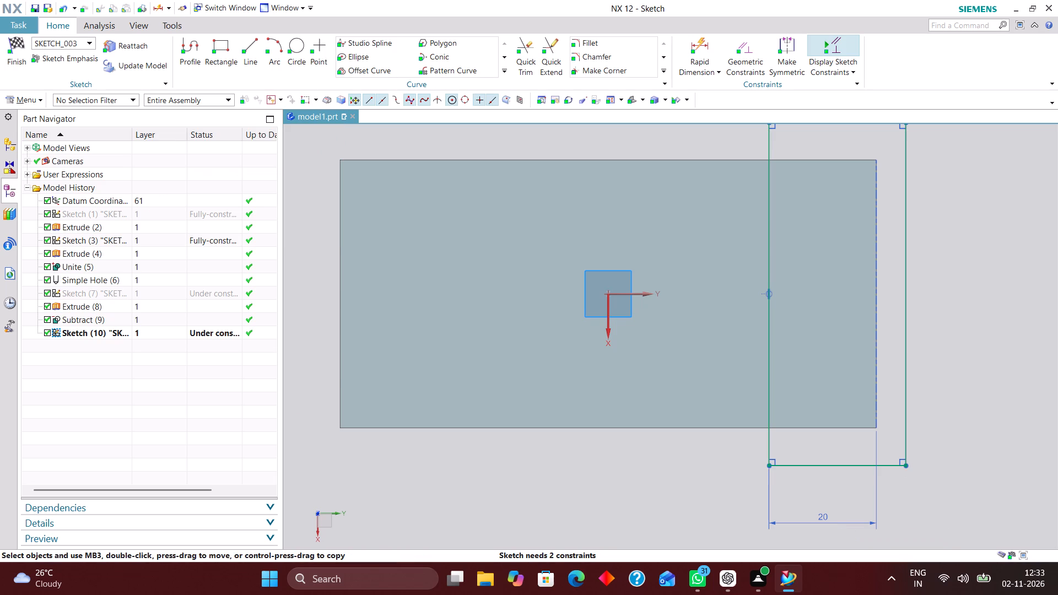
{"action": "left_click", "coordinate": [15, 48]}
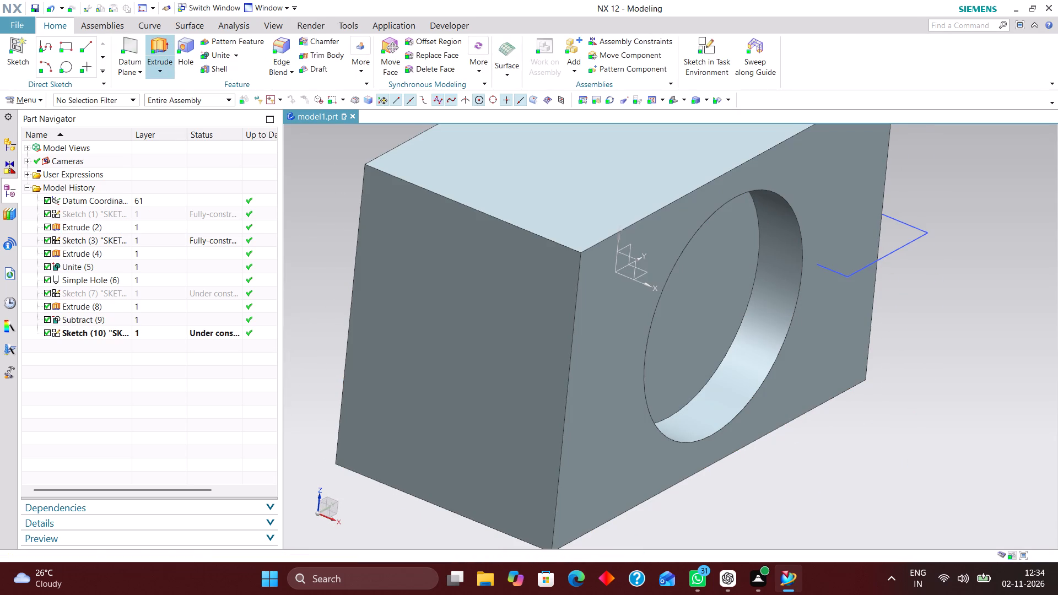
Extrude the rectangle upward past the block's top face to an end distance of 48 mm.
{"action": "left_click", "coordinate": [160, 48]}
{"action": "left_click", "coordinate": [907, 247]}
{"action": "middle_click_drag", "start_coordinate": [983, 361], "coordinate": [937, 326]}
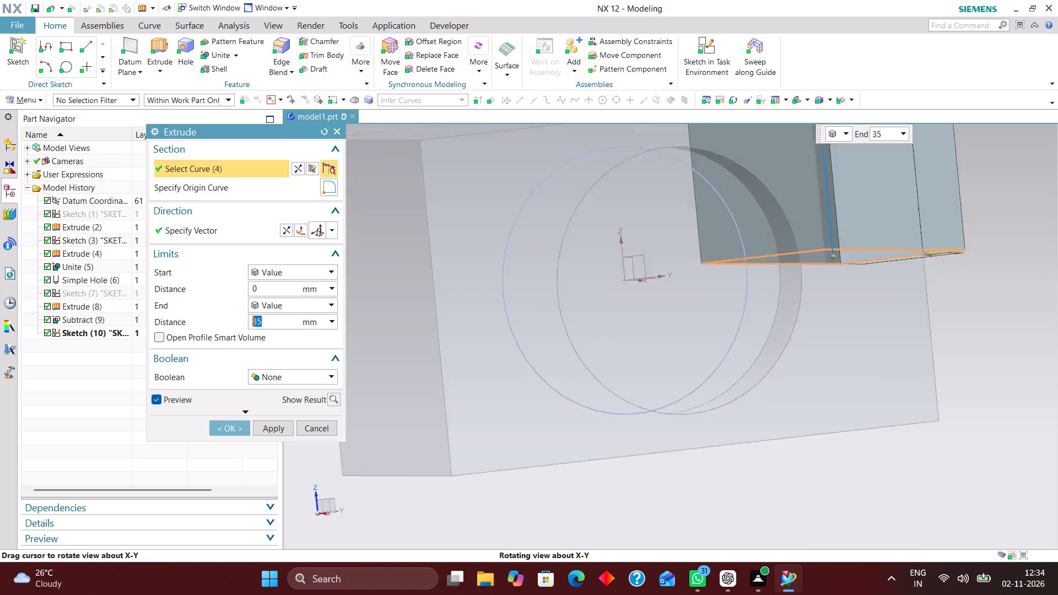
{"action": "middle_click_drag", "start_coordinate": [937, 326], "coordinate": [925, 337]}
{"action": "scroll", "coordinate": [936, 336], "scroll_direction": "up", "scroll_amount": 1}
{"action": "right_click_drag", "start_coordinate": [1005, 336], "coordinate": [666, 331]}
{"action": "scroll", "coordinate": [746, 372], "scroll_direction": "down", "scroll_amount": 3}
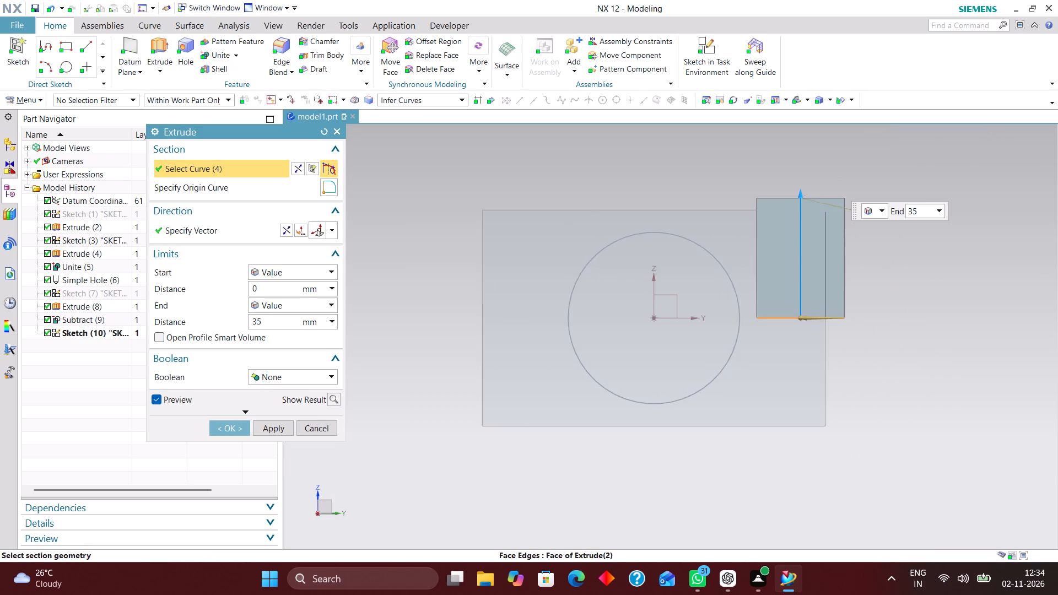
{"action": "scroll", "coordinate": [791, 179], "scroll_direction": "up", "scroll_amount": 4}
{"action": "left_click_drag", "start_coordinate": [814, 219], "coordinate": [812, 225]}
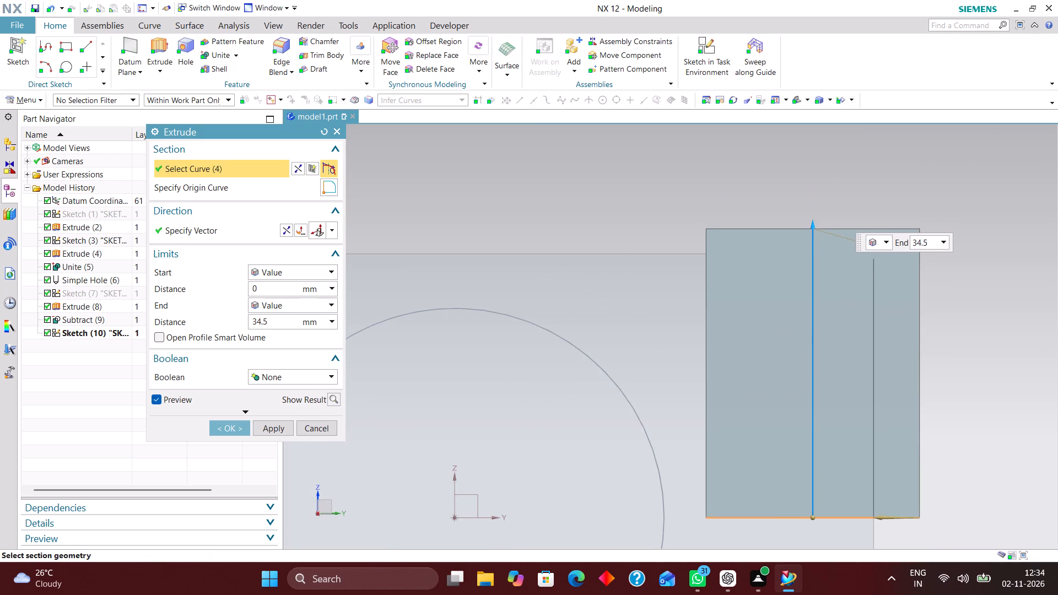
{"action": "left_click_drag", "start_coordinate": [812, 225], "coordinate": [809, 132]}
{"action": "scroll", "coordinate": [762, 269], "scroll_direction": "down", "scroll_amount": 1}
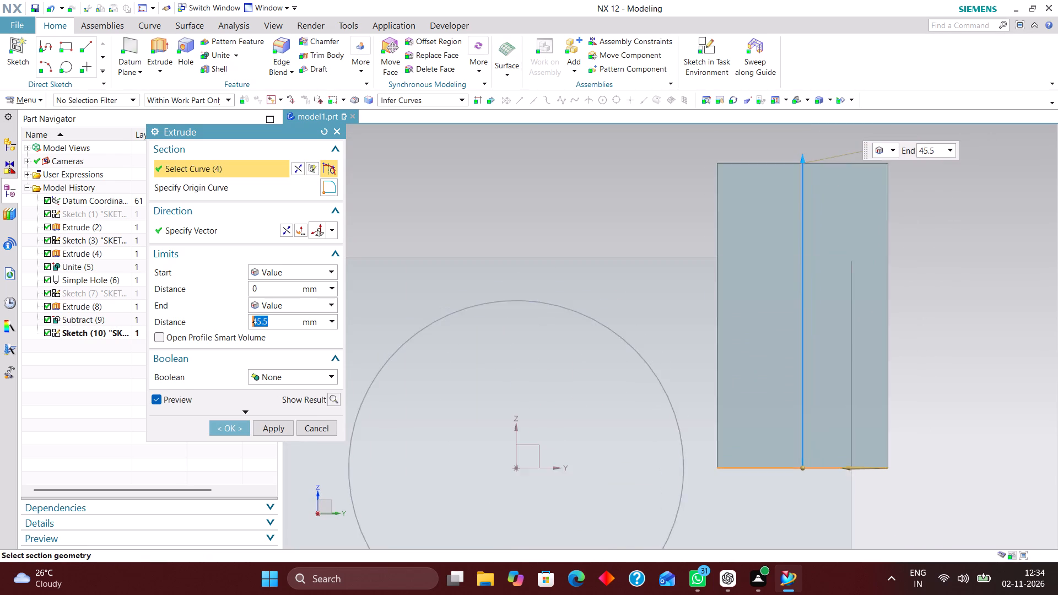
{"action": "scroll", "coordinate": [758, 273], "scroll_direction": "down", "scroll_amount": 1}
{"action": "left_click_drag", "start_coordinate": [792, 177], "coordinate": [792, 170]}
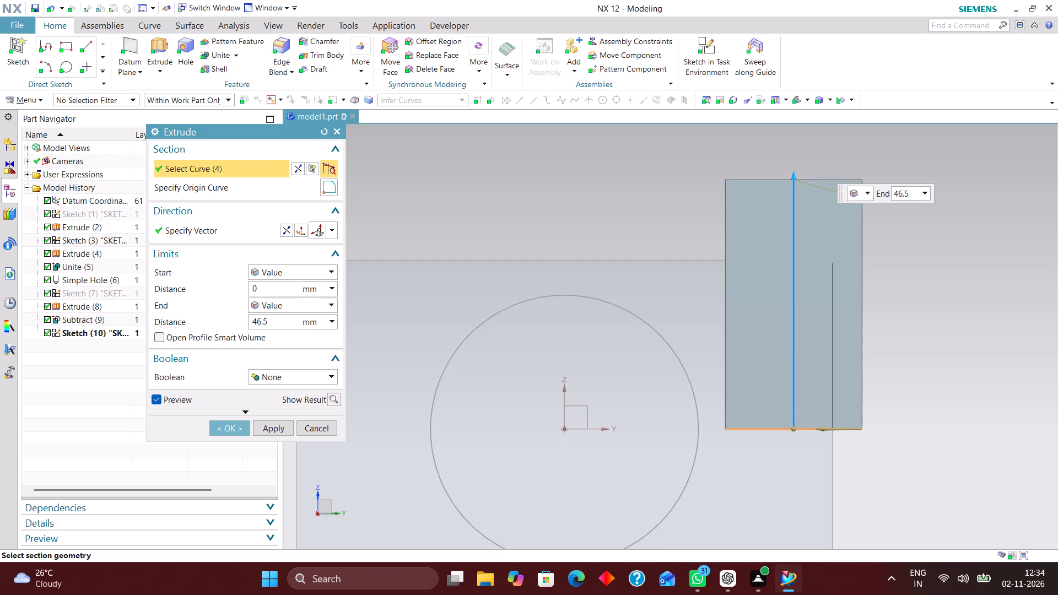
{"action": "left_click_drag", "start_coordinate": [792, 170], "coordinate": [791, 165]}
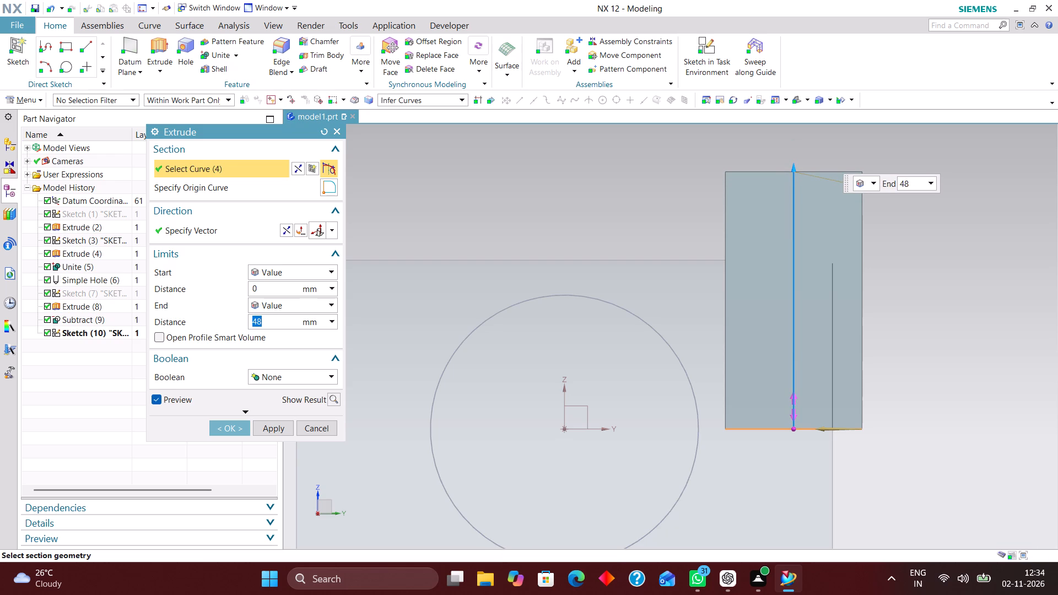
Raise the extrusion's start to about 20 mm above the sketch plane and create it as a separate body.
{"action": "left_click_drag", "start_coordinate": [791, 429], "coordinate": [801, 242]}
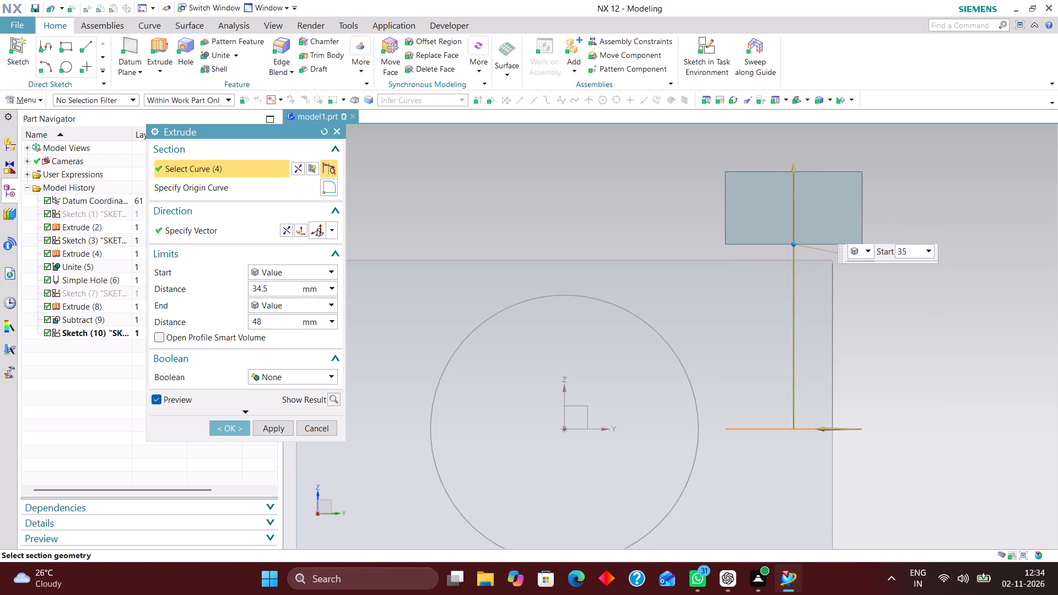
{"action": "left_click_drag", "start_coordinate": [801, 242], "coordinate": [801, 259]}
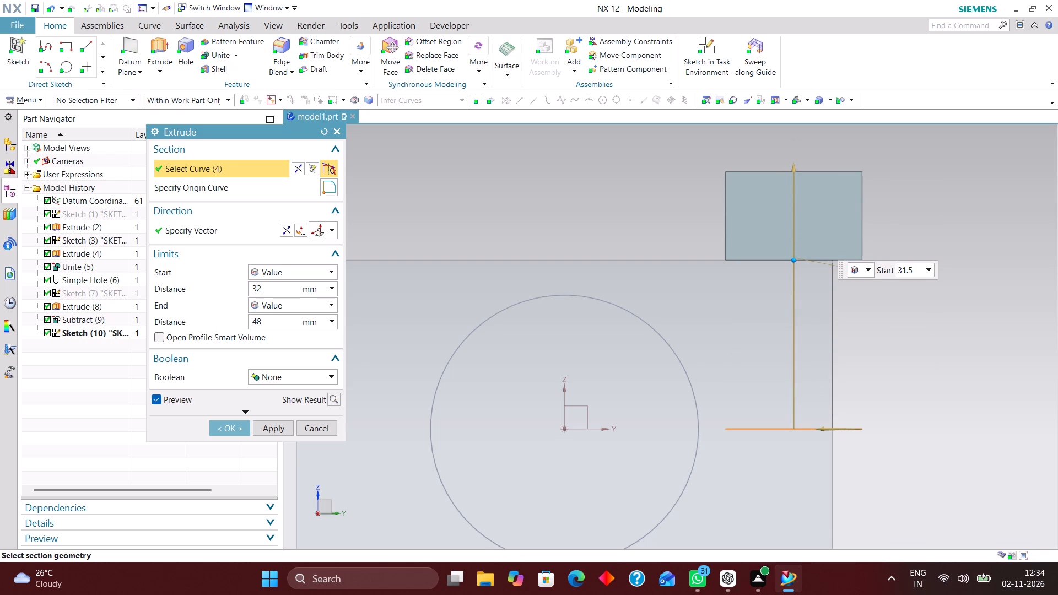
{"action": "left_click_drag", "start_coordinate": [801, 259], "coordinate": [801, 261]}
{"action": "left_click_drag", "start_coordinate": [801, 261], "coordinate": [802, 264]}
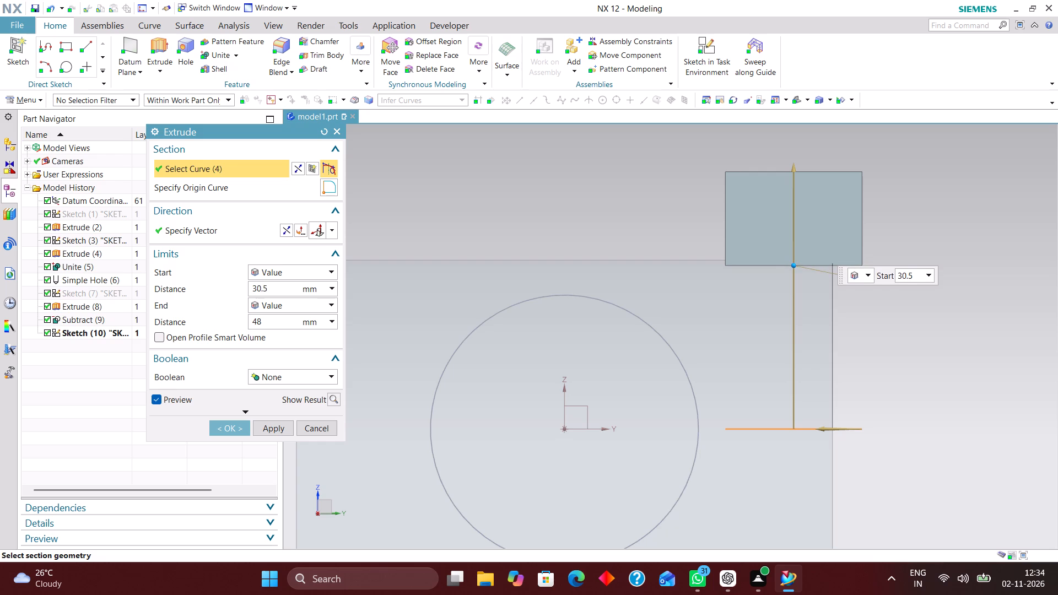
{"action": "left_click_drag", "start_coordinate": [802, 264], "coordinate": [803, 268]}
{"action": "middle_click_drag", "start_coordinate": [882, 323], "coordinate": [893, 319]}
{"action": "right_click_drag", "start_coordinate": [1003, 354], "coordinate": [892, 346]}
{"action": "scroll", "coordinate": [797, 265], "scroll_direction": "up", "scroll_amount": 1}
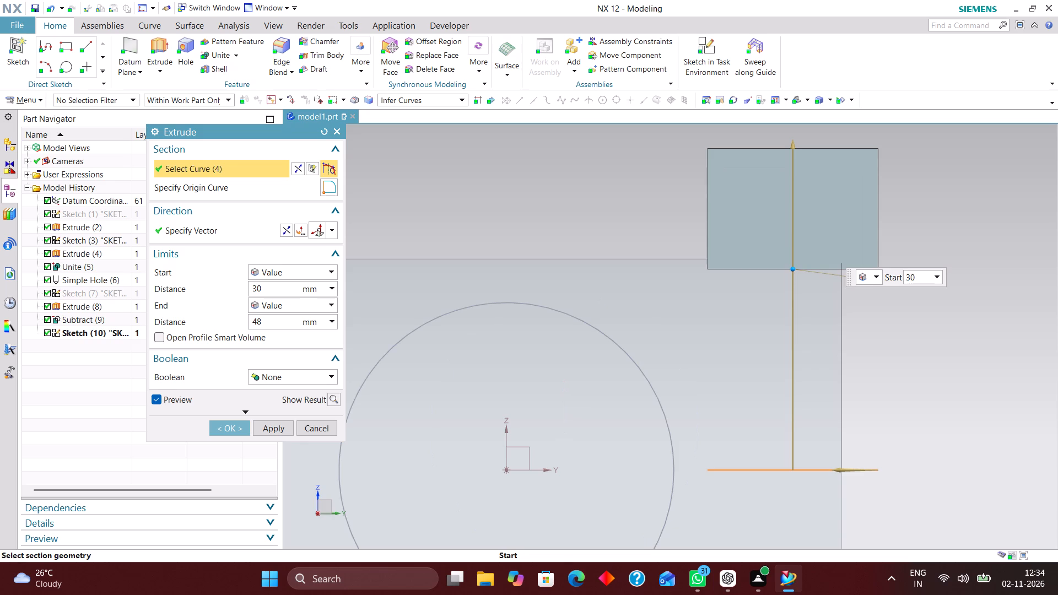
{"action": "left_click_drag", "start_coordinate": [792, 269], "coordinate": [791, 290]}
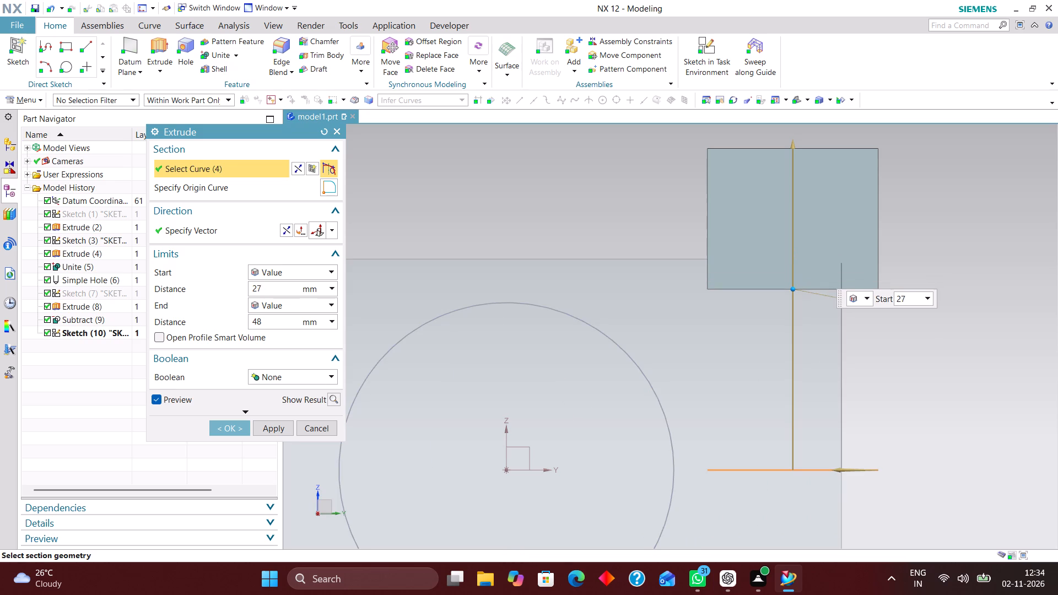
{"action": "left_click_drag", "start_coordinate": [791, 290], "coordinate": [790, 302]}
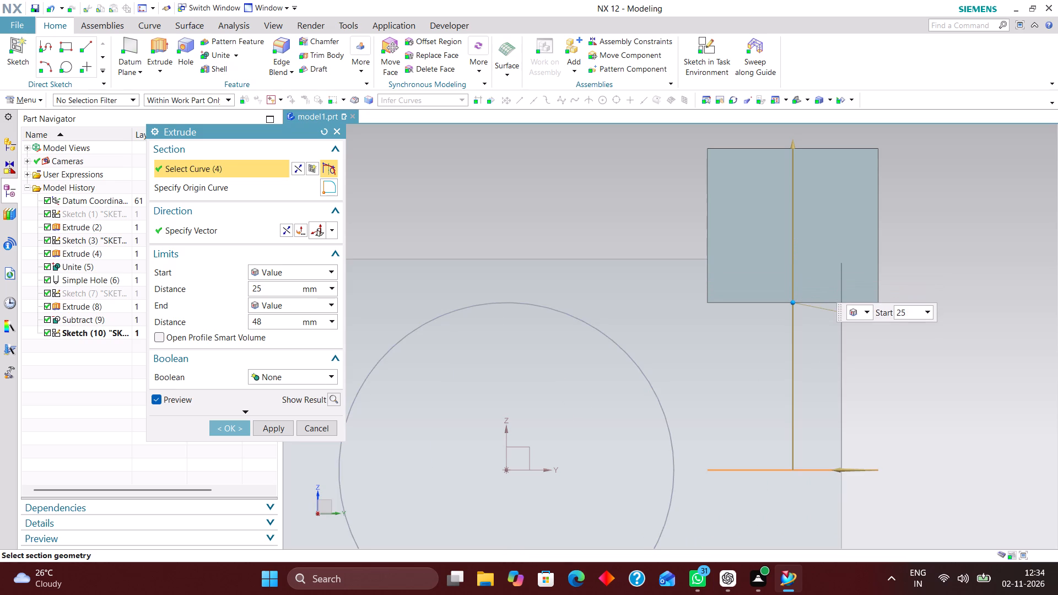
{"action": "left_click_drag", "start_coordinate": [790, 302], "coordinate": [790, 302]}
{"action": "left_click_drag", "start_coordinate": [790, 302], "coordinate": [790, 303]}
{"action": "left_click_drag", "start_coordinate": [790, 303], "coordinate": [791, 311]}
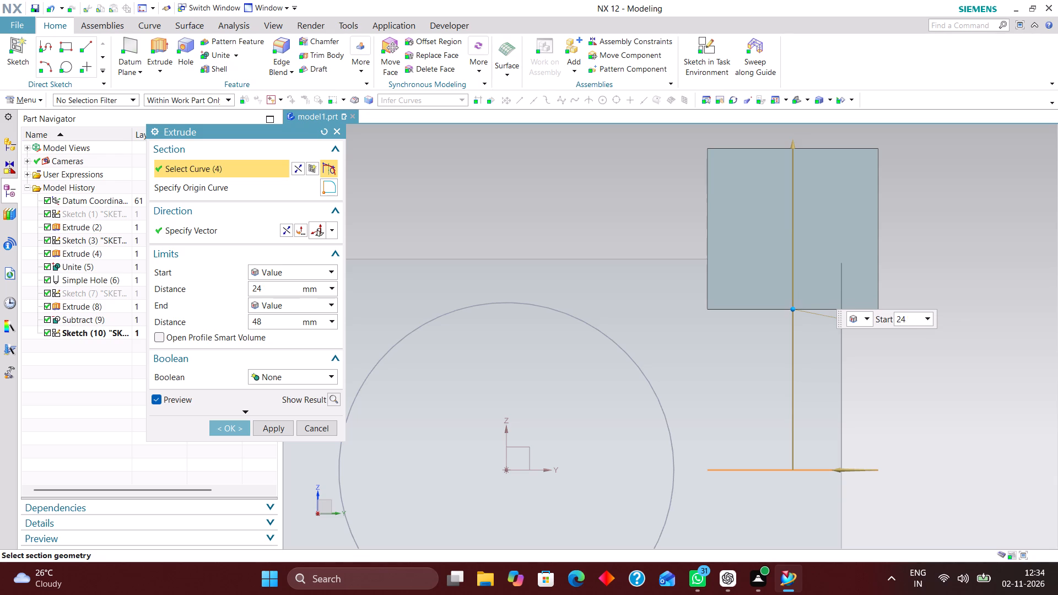
{"action": "left_click_drag", "start_coordinate": [791, 311], "coordinate": [791, 311]}
{"action": "left_click_drag", "start_coordinate": [791, 311], "coordinate": [793, 326]}
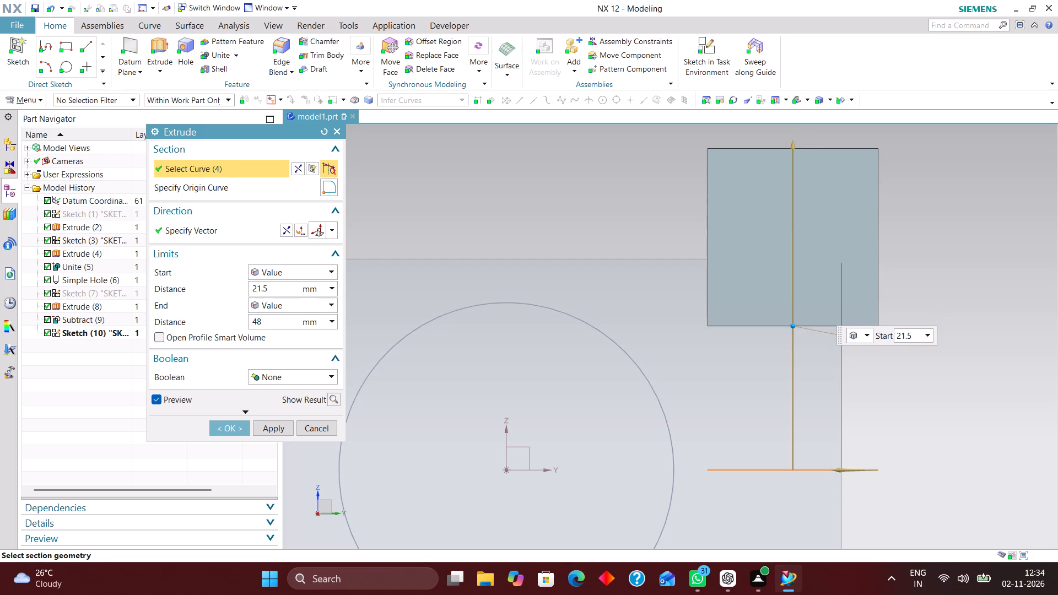
{"action": "left_click_drag", "start_coordinate": [793, 326], "coordinate": [796, 336]}
{"action": "left_click", "coordinate": [232, 427]}
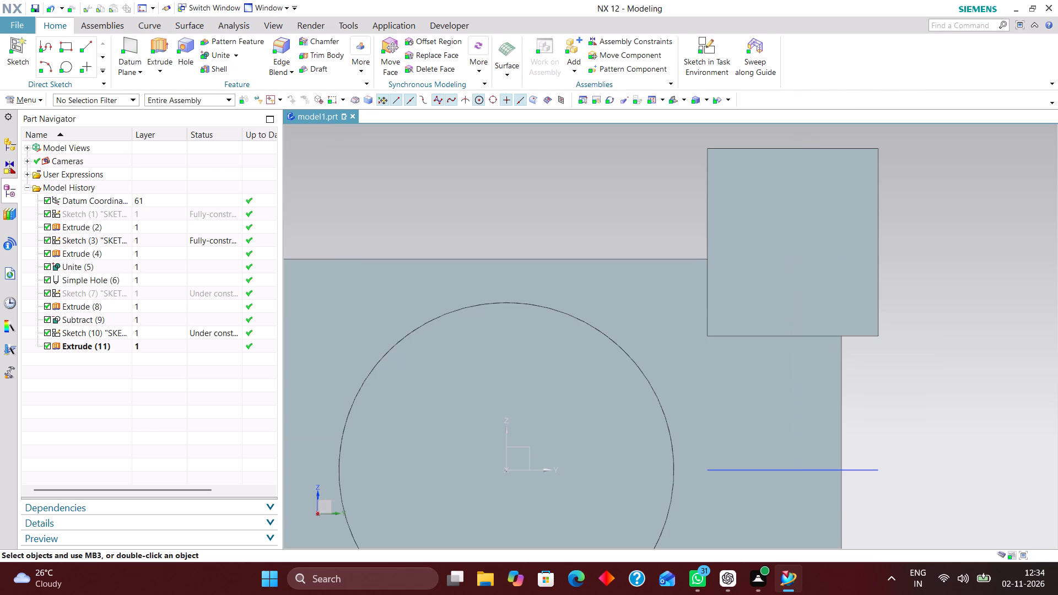
Subtract the new rectangular body from the main block to cut a step at the top of its end.
{"action": "scroll", "coordinate": [434, 186], "scroll_direction": "up", "scroll_amount": 1}
{"action": "middle_click_drag", "start_coordinate": [446, 194], "coordinate": [457, 214]}
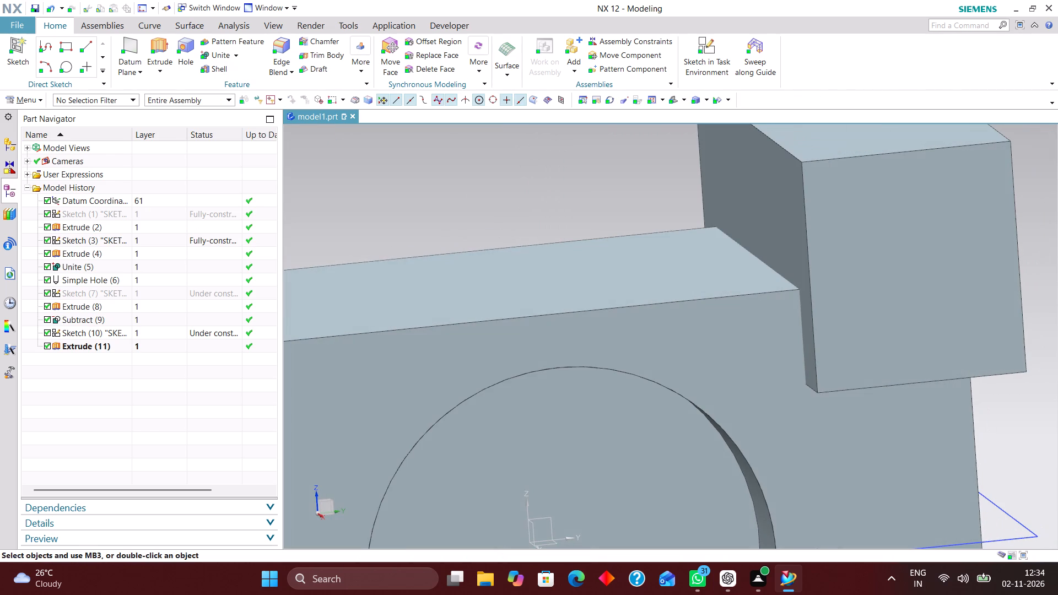
{"action": "left_click", "coordinate": [238, 59]}
{"action": "left_click", "coordinate": [248, 81]}
{"action": "left_click", "coordinate": [503, 288]}
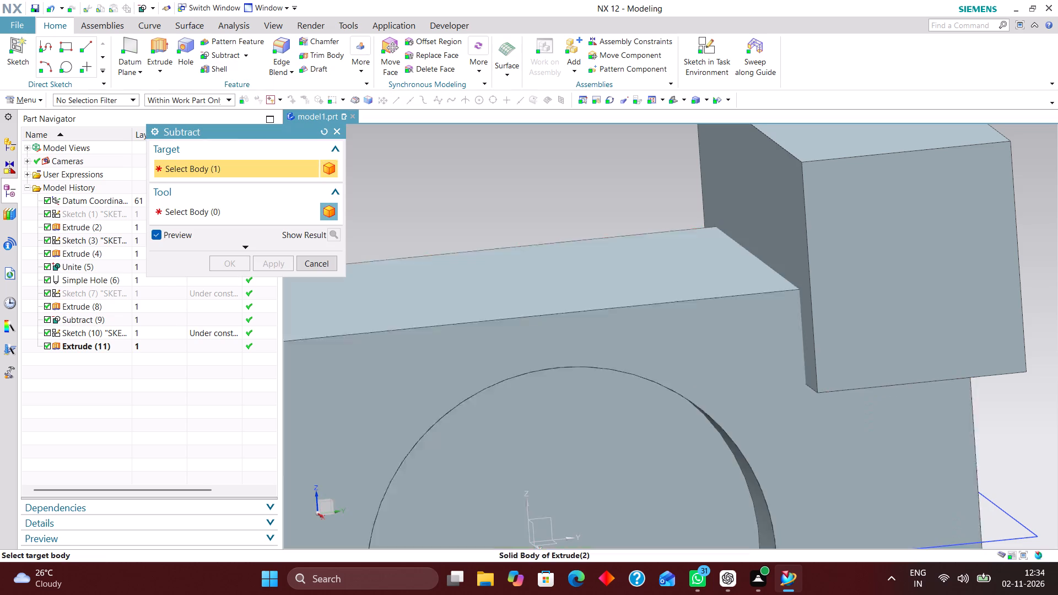
{"action": "left_click", "coordinate": [843, 237]}
{"action": "left_click", "coordinate": [231, 258]}
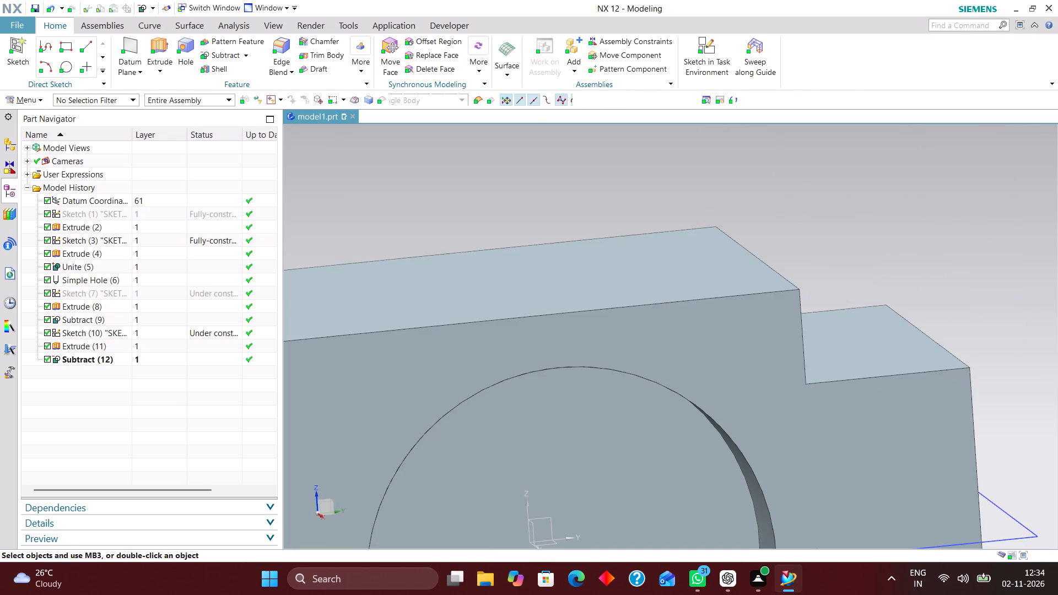
Hide the rectangle sketch that was used to cut the step at the block's end.
{"action": "scroll", "coordinate": [509, 255], "scroll_direction": "down", "scroll_amount": 4}
{"action": "left_click", "coordinate": [672, 102]}
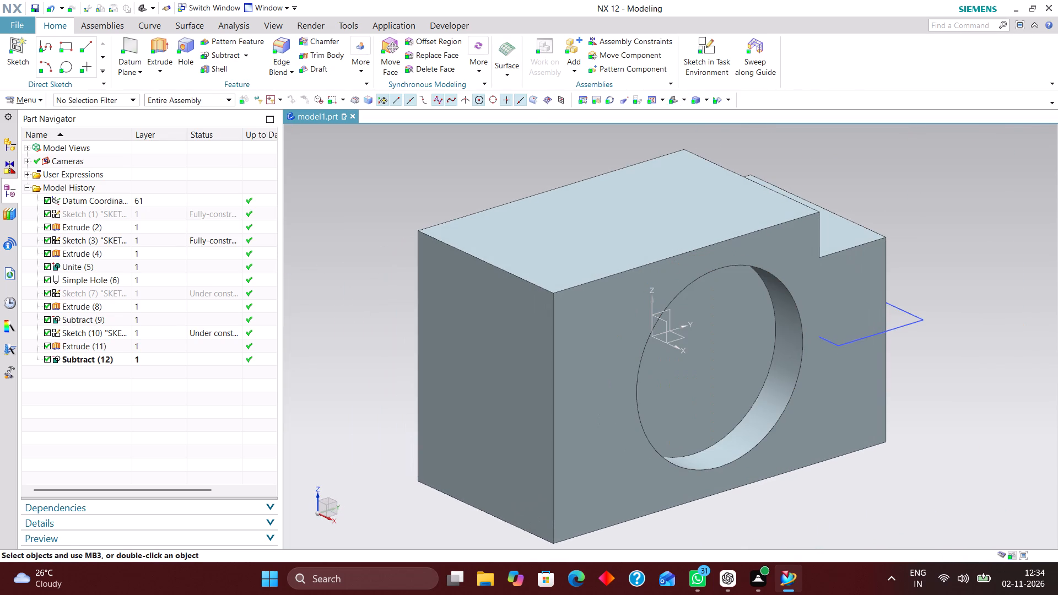
{"action": "right_click_drag", "start_coordinate": [922, 315], "coordinate": [927, 356]}
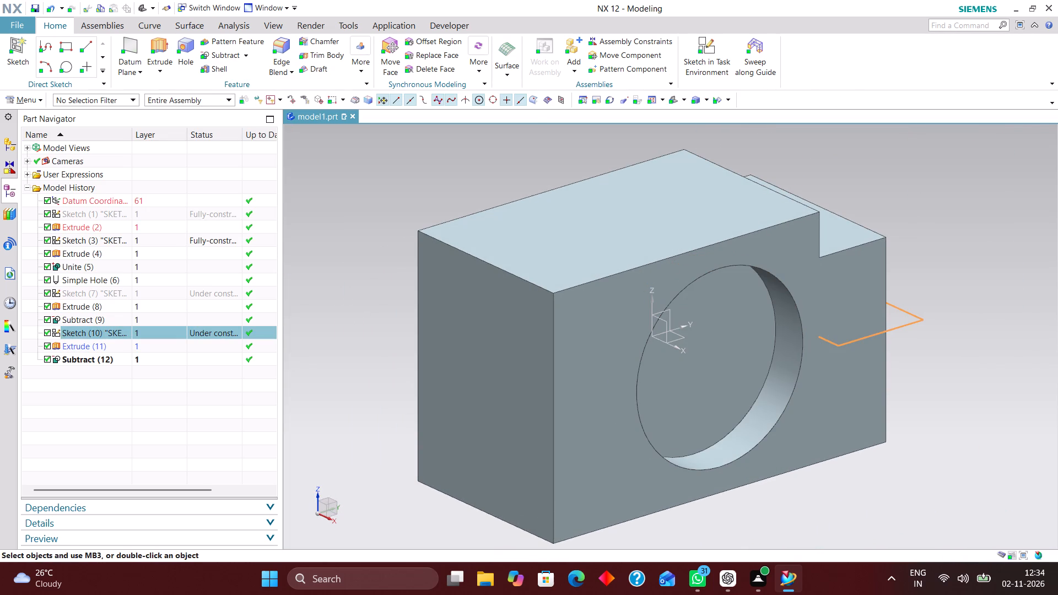
Examine the step and the R20 recess at the block's end from several angles.
{"action": "middle_click_drag", "start_coordinate": [980, 303], "coordinate": [891, 328]}
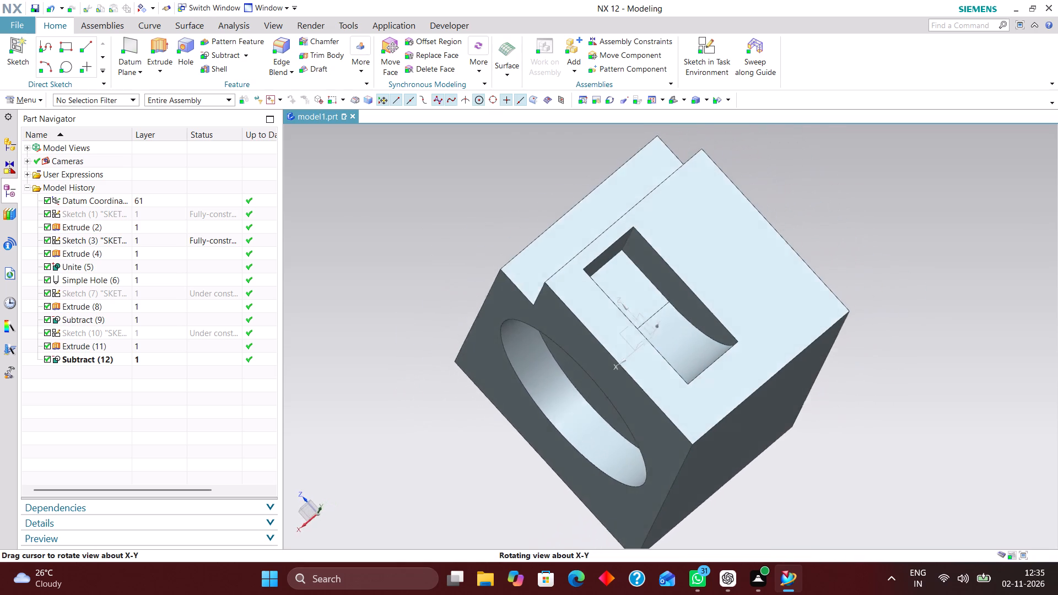
{"action": "middle_click_drag", "start_coordinate": [891, 328], "coordinate": [939, 309]}
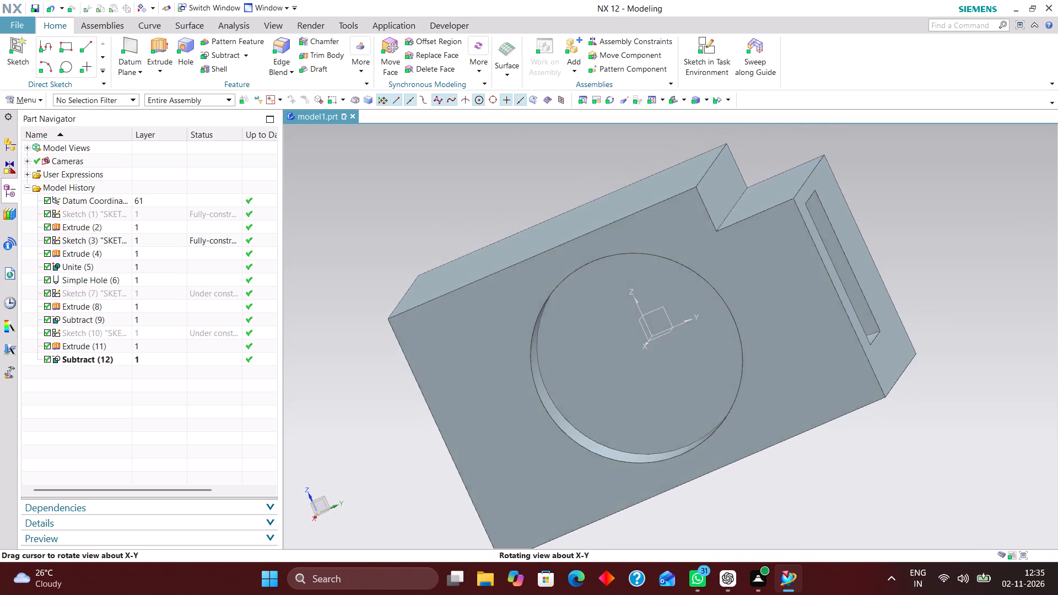
{"action": "middle_click_drag", "start_coordinate": [939, 309], "coordinate": [921, 314]}
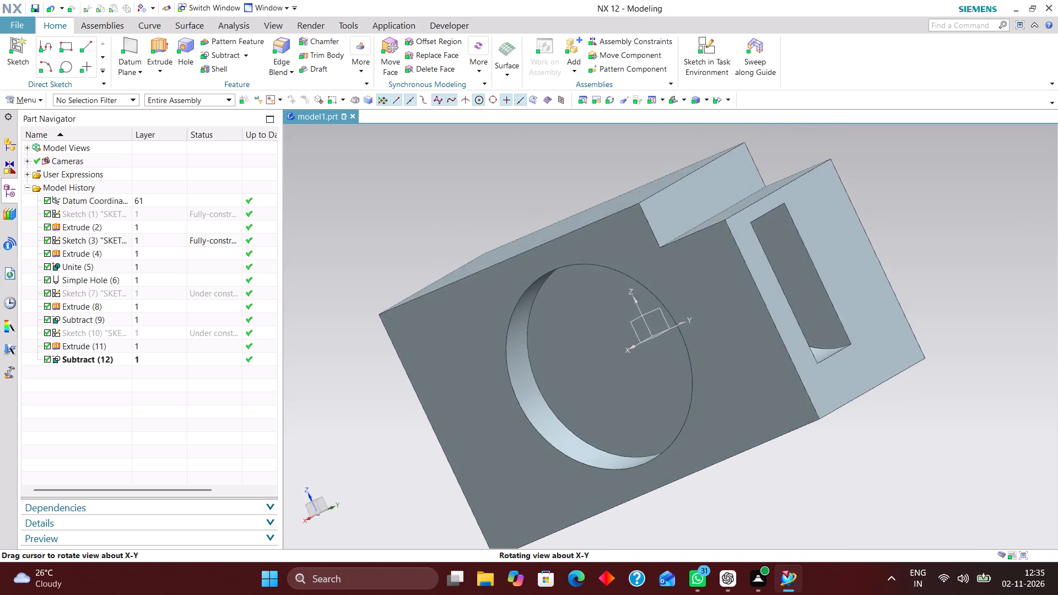
{"action": "middle_click_drag", "start_coordinate": [921, 314], "coordinate": [906, 325]}
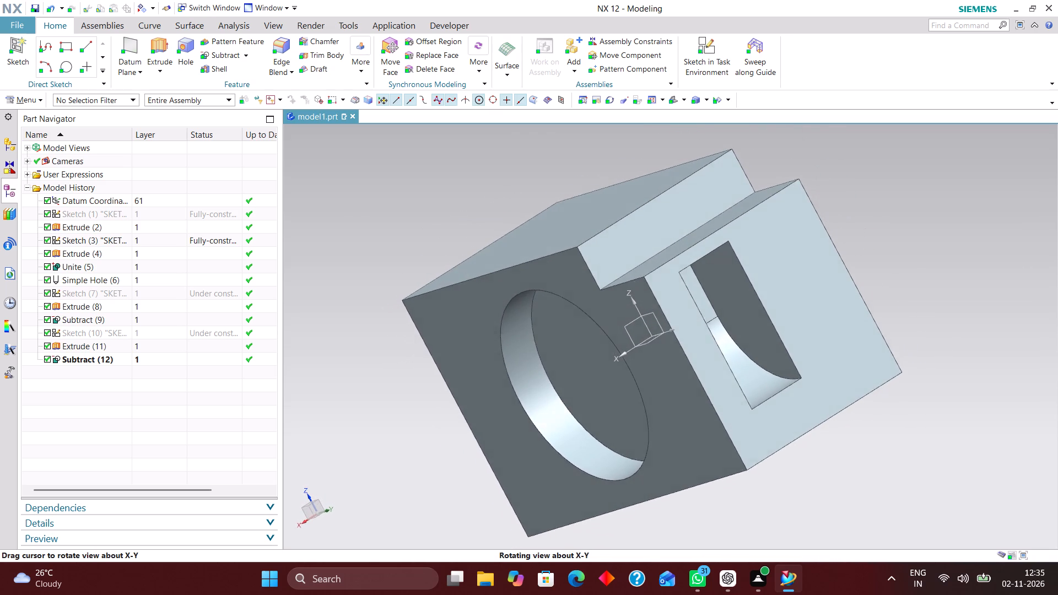
{"action": "middle_click_drag", "start_coordinate": [906, 325], "coordinate": [899, 322]}
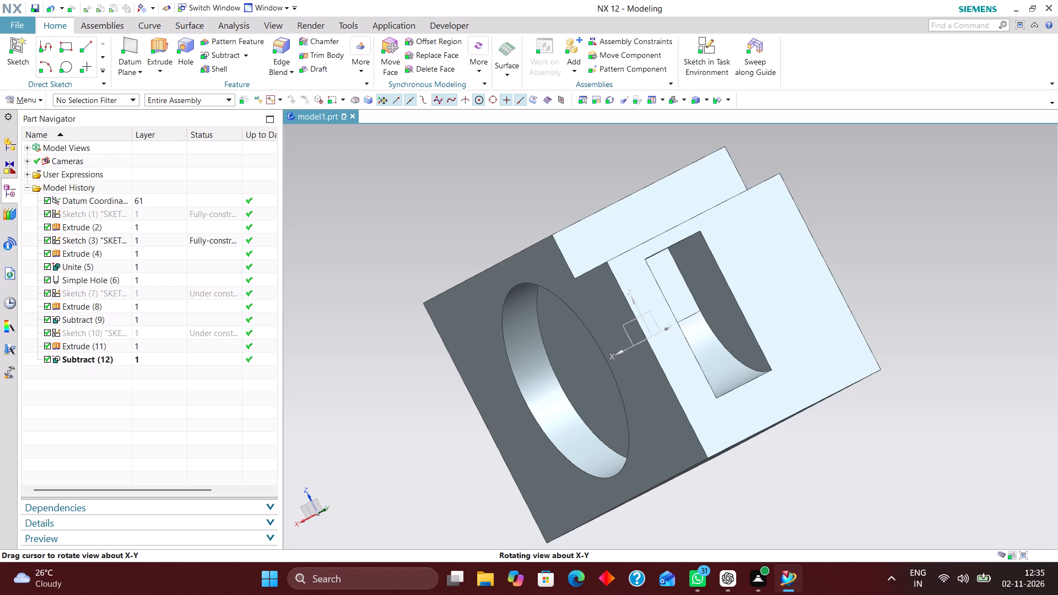
{"action": "middle_click_drag", "start_coordinate": [899, 322], "coordinate": [965, 305]}
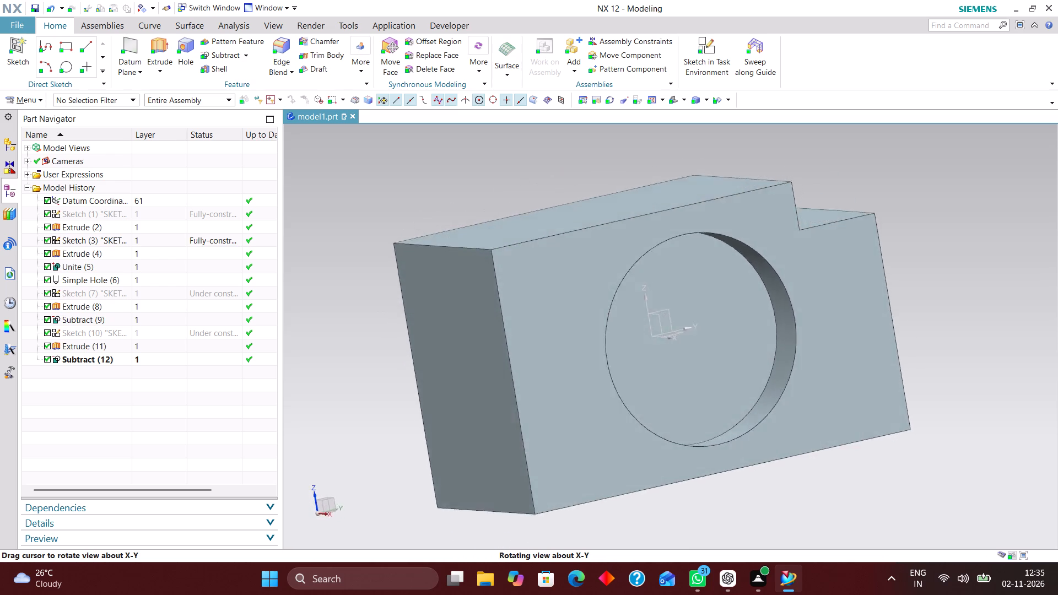
{"action": "middle_click_drag", "start_coordinate": [965, 305], "coordinate": [940, 320]}
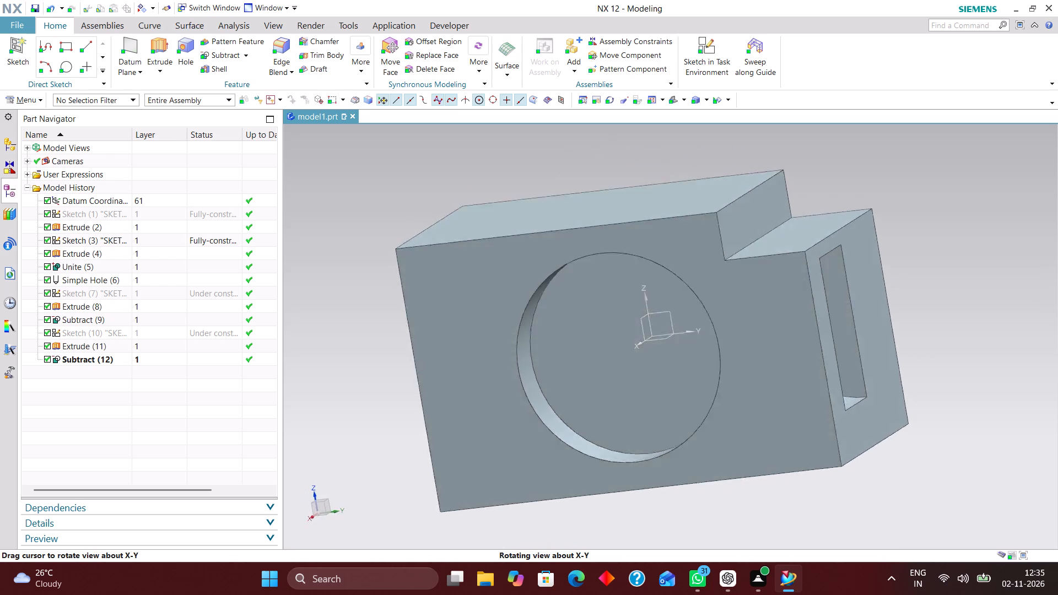
{"action": "middle_click_drag", "start_coordinate": [940, 320], "coordinate": [924, 322]}
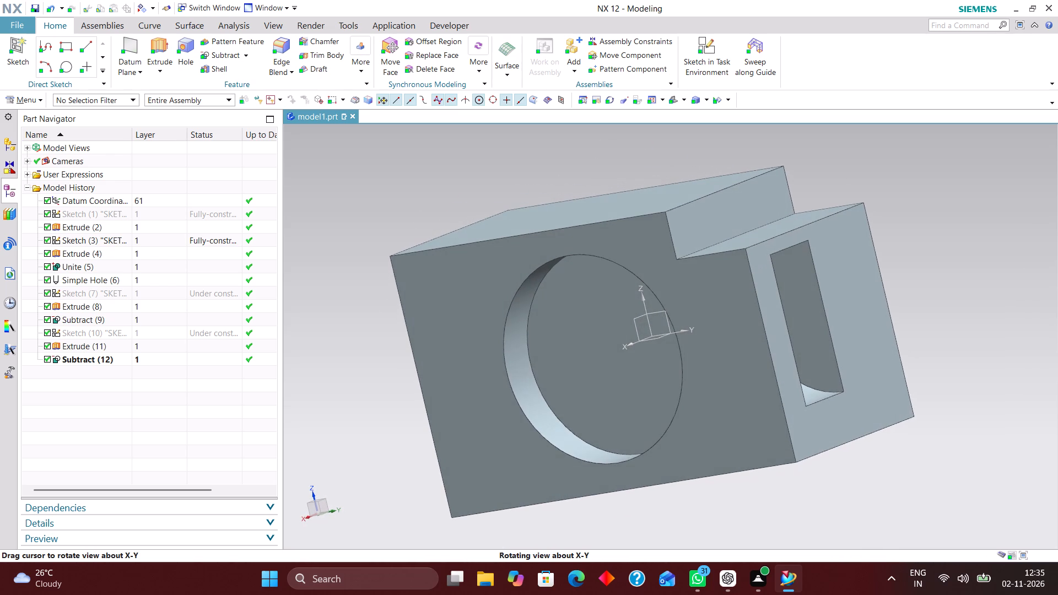
Reopen the R20 recess extrusion and extend its end distance to 39 mm, past the block's side face.
{"action": "double_click", "coordinate": [814, 316]}
{"action": "middle_click_drag", "start_coordinate": [948, 291], "coordinate": [919, 294]}
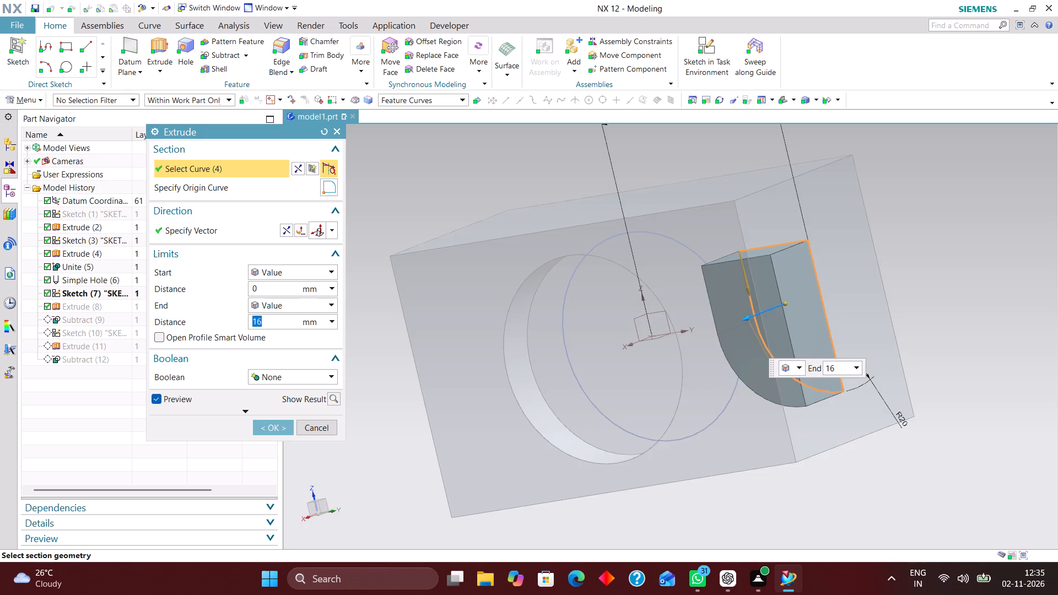
{"action": "middle_click_drag", "start_coordinate": [919, 294], "coordinate": [902, 296]}
{"action": "right_click_drag", "start_coordinate": [986, 271], "coordinate": [830, 260]}
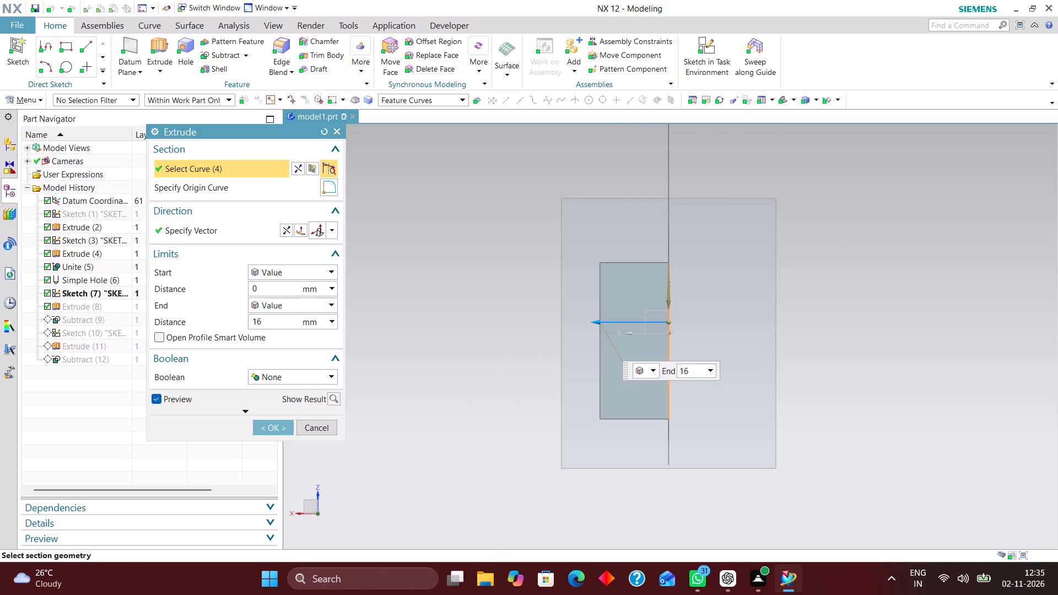
{"action": "scroll", "coordinate": [544, 282], "scroll_direction": "up", "scroll_amount": 1}
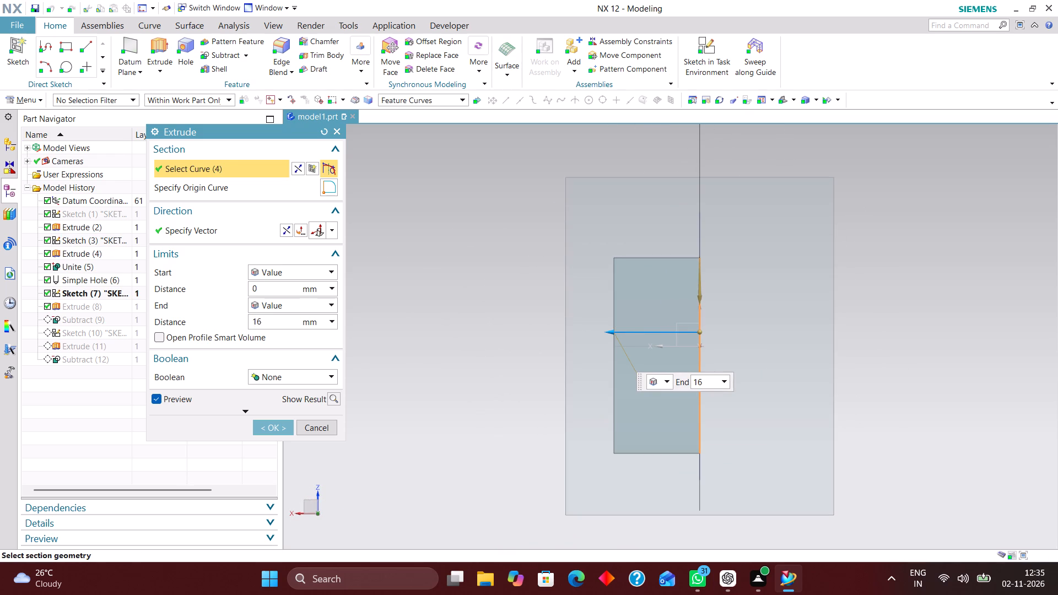
{"action": "left_click_drag", "start_coordinate": [614, 331], "coordinate": [608, 331]}
{"action": "left_click_drag", "start_coordinate": [608, 331], "coordinate": [605, 331]}
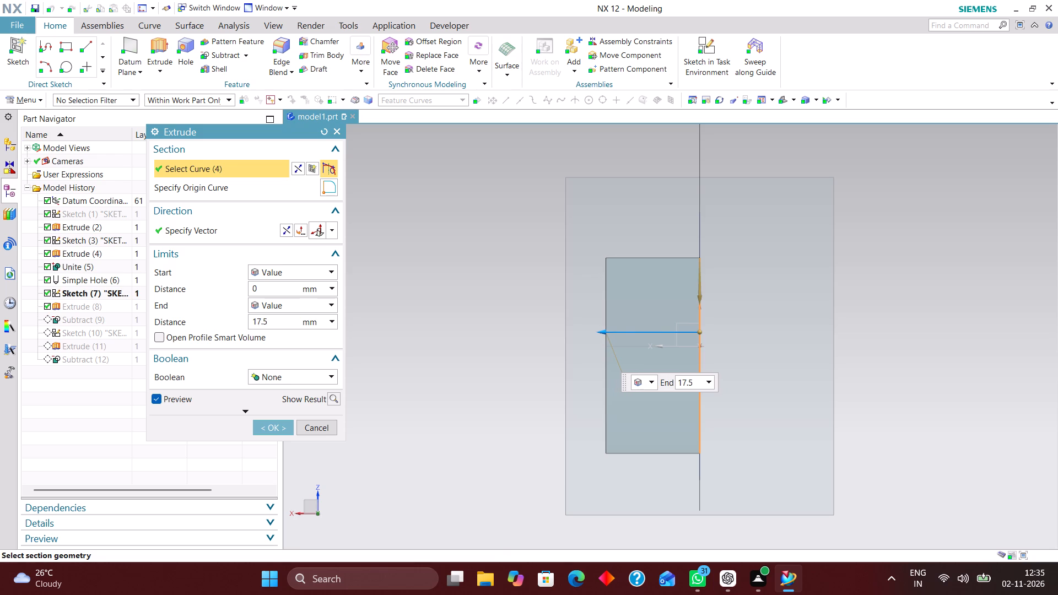
{"action": "left_click_drag", "start_coordinate": [605, 331], "coordinate": [490, 327]}
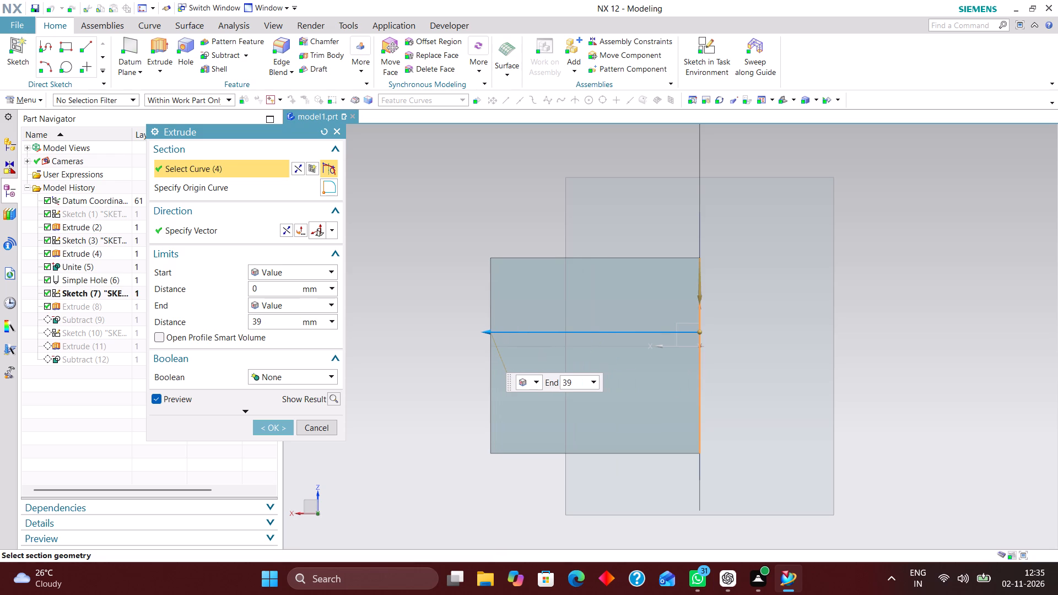
{"action": "left_click_drag", "start_coordinate": [490, 327], "coordinate": [490, 326]}
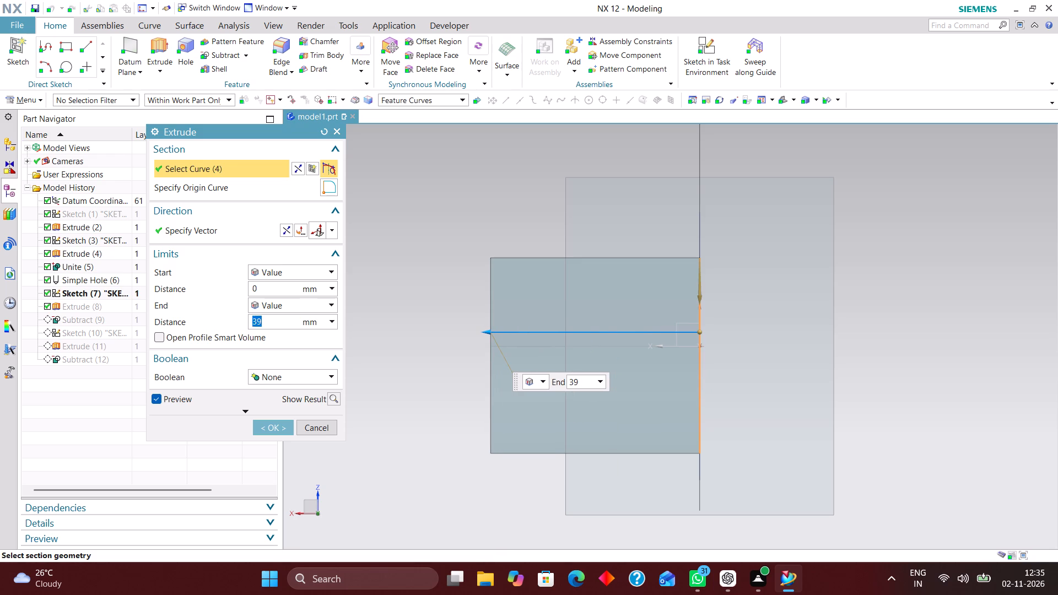
Move the recess extrusion's start to about 16 mm and apply the change, so the recess opens through the side face.
{"action": "left_click_drag", "start_coordinate": [698, 332], "coordinate": [562, 332]}
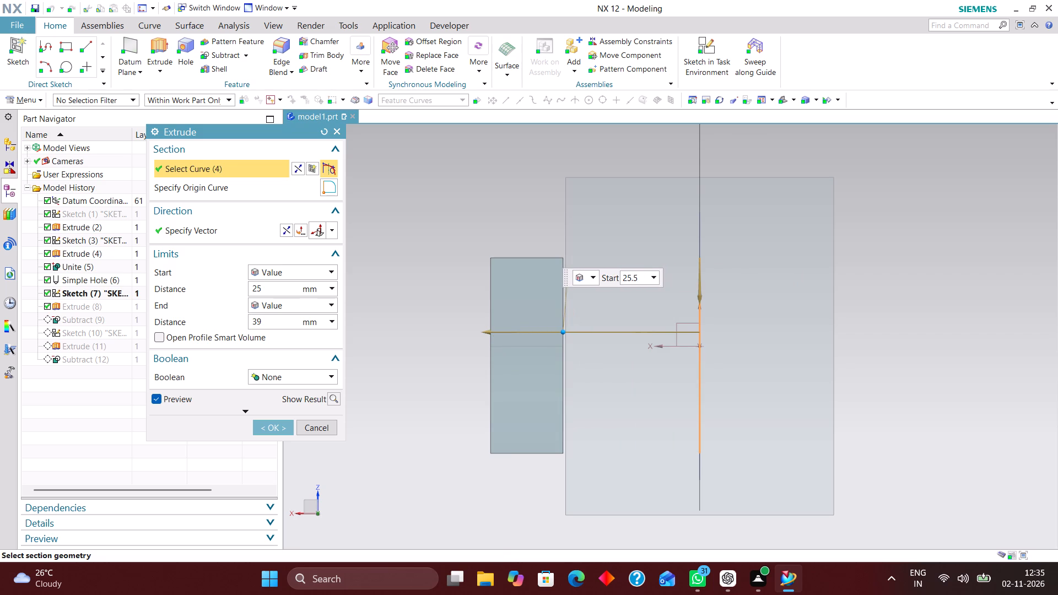
{"action": "left_click_drag", "start_coordinate": [562, 332], "coordinate": [566, 333]}
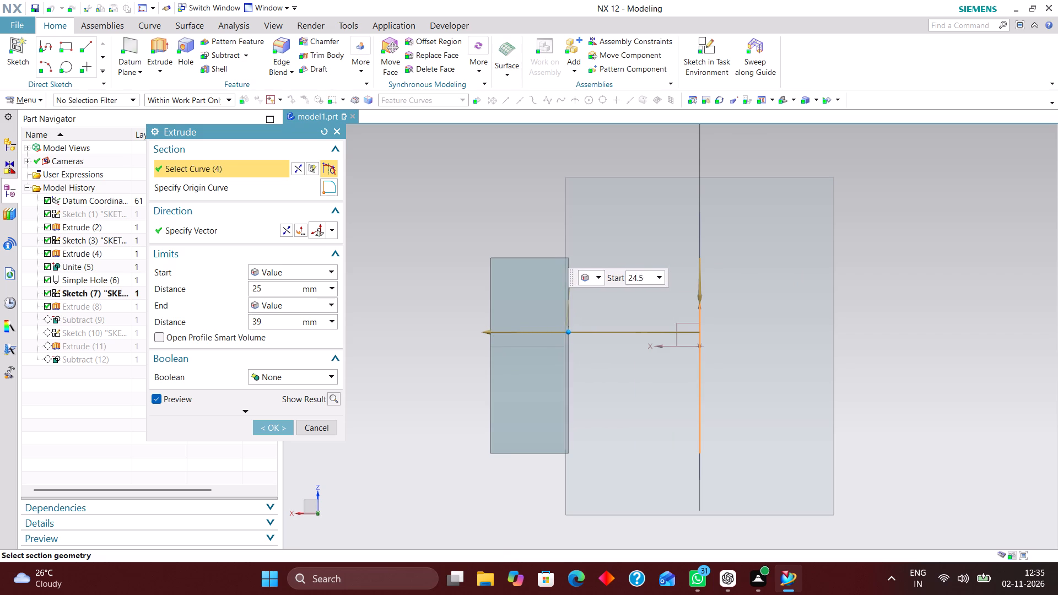
{"action": "left_click_drag", "start_coordinate": [566, 333], "coordinate": [612, 336]}
{"action": "left_click", "coordinate": [285, 423]}
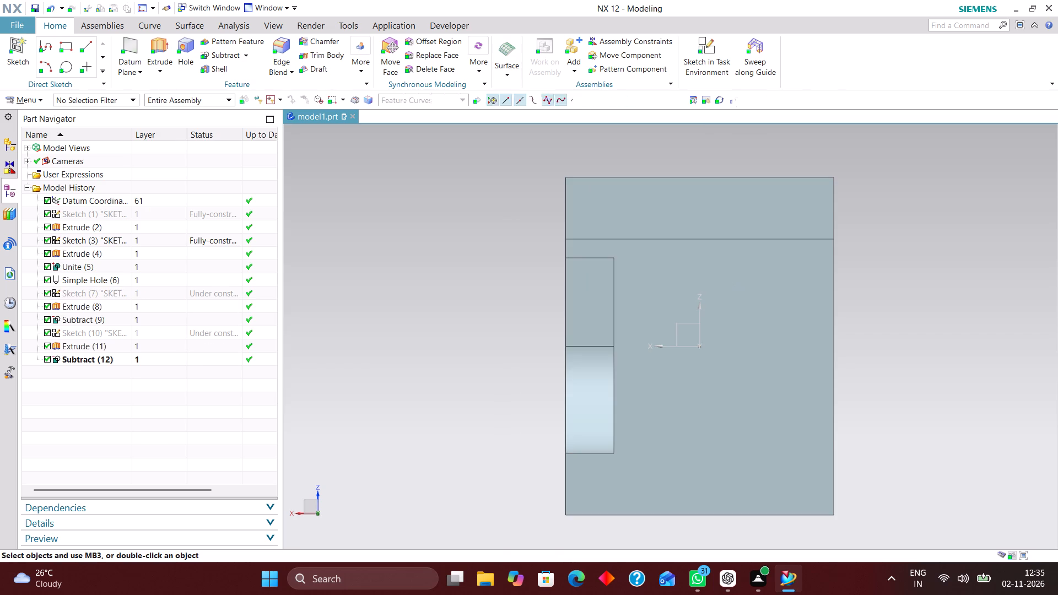
Lower the start of the step's rectangular extrusion to 16.5 mm, down to the recess, and apply the change.
{"action": "middle_click_drag", "start_coordinate": [445, 378], "coordinate": [488, 372]}
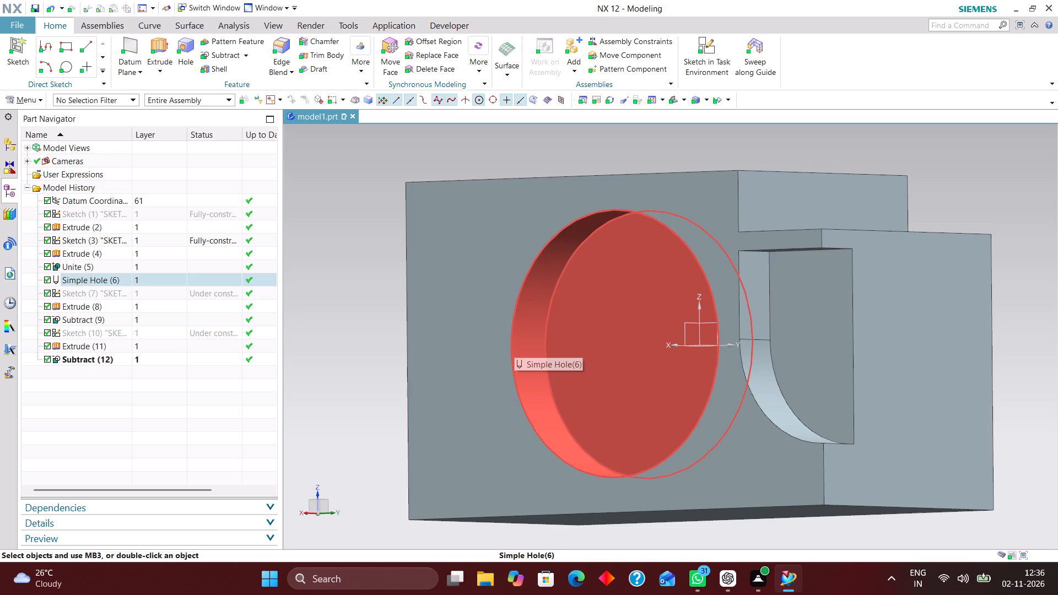
{"action": "middle_click_drag", "start_coordinate": [912, 187], "coordinate": [962, 191]}
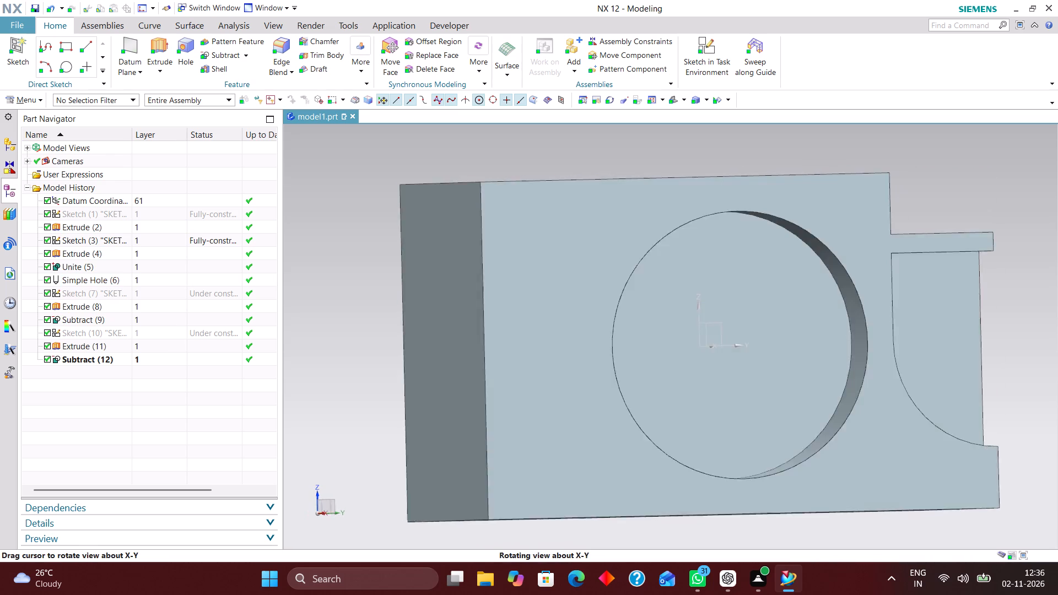
{"action": "middle_click_drag", "start_coordinate": [962, 191], "coordinate": [906, 188]}
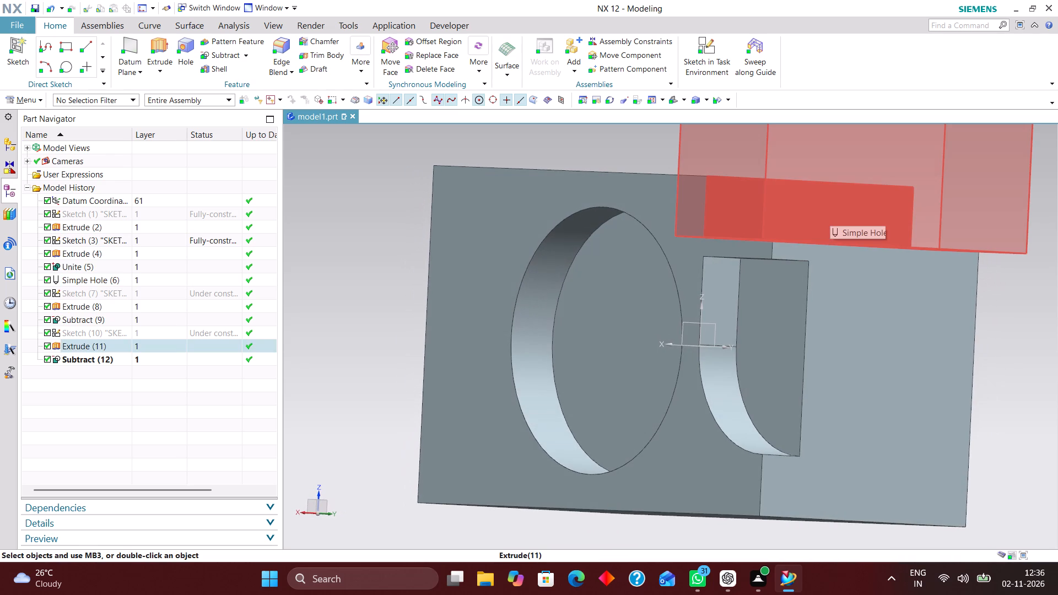
{"action": "double_click", "coordinate": [833, 209]}
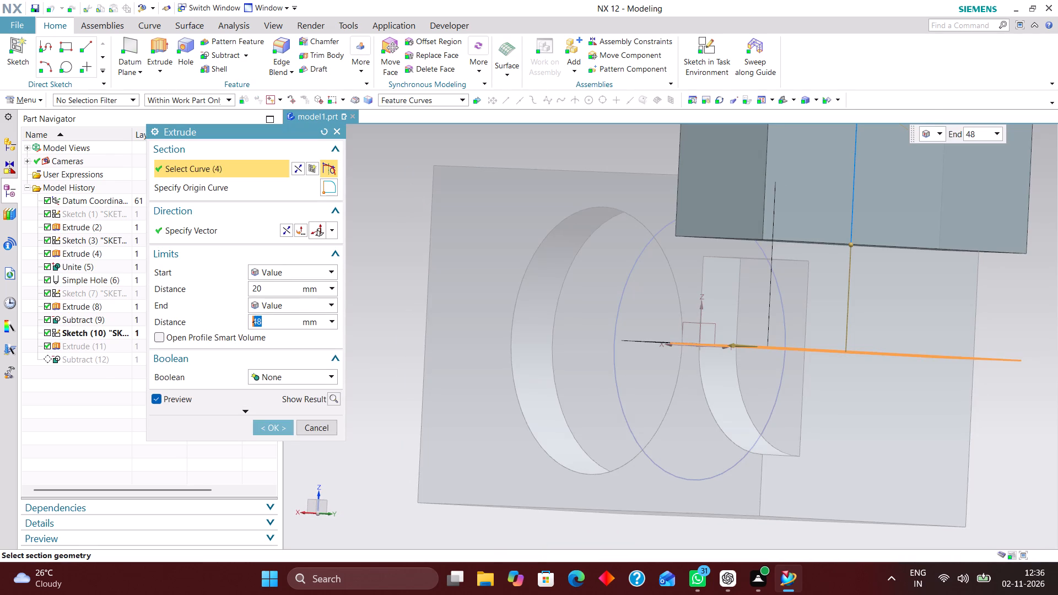
{"action": "left_click_drag", "start_coordinate": [854, 240], "coordinate": [855, 258]}
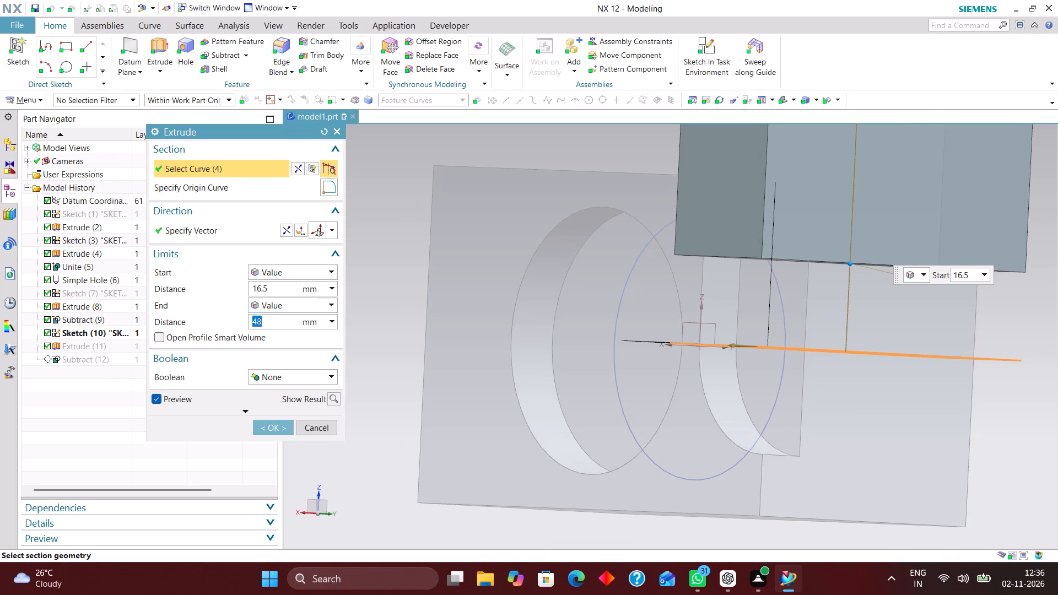
{"action": "left_click", "coordinate": [280, 425]}
Reopen the step's rectangle sketch and set the distance from the block's end face to the rectangle's inner edge to 40 mm.
{"action": "middle_click_drag", "start_coordinate": [846, 255], "coordinate": [881, 257]}
{"action": "scroll", "coordinate": [881, 257], "scroll_direction": "up", "scroll_amount": 1}
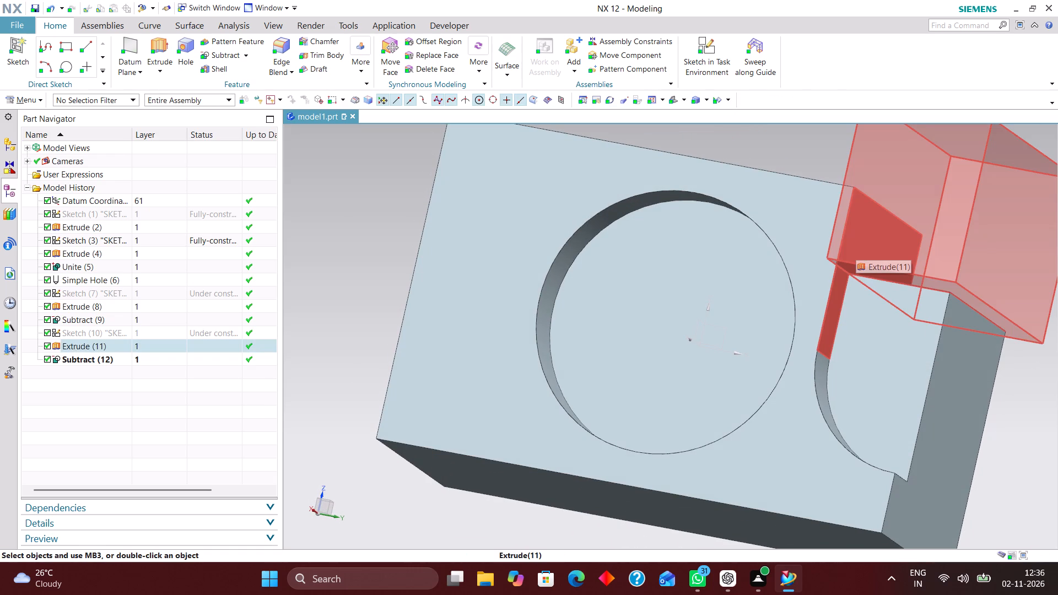
{"action": "left_click", "coordinate": [672, 100]}
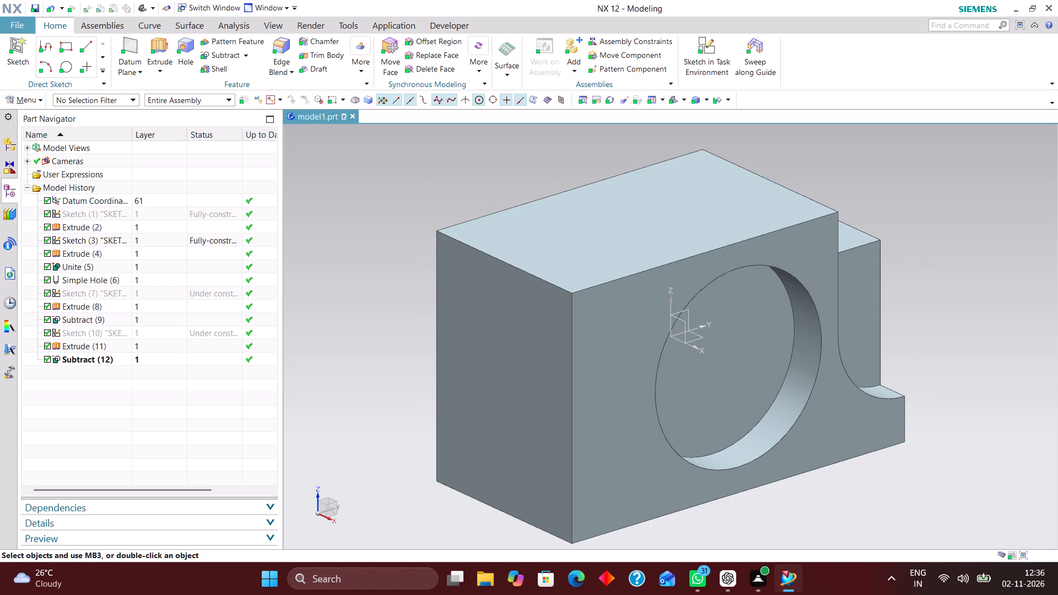
{"action": "left_click", "coordinate": [155, 332]}
{"action": "right_click", "coordinate": [158, 332]}
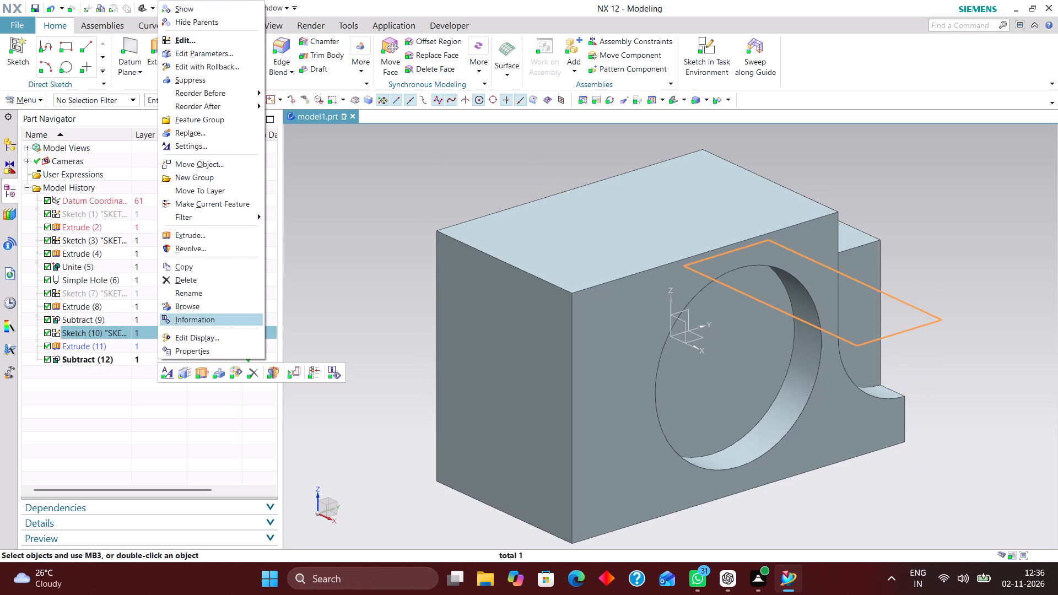
{"action": "left_click", "coordinate": [230, 68]}
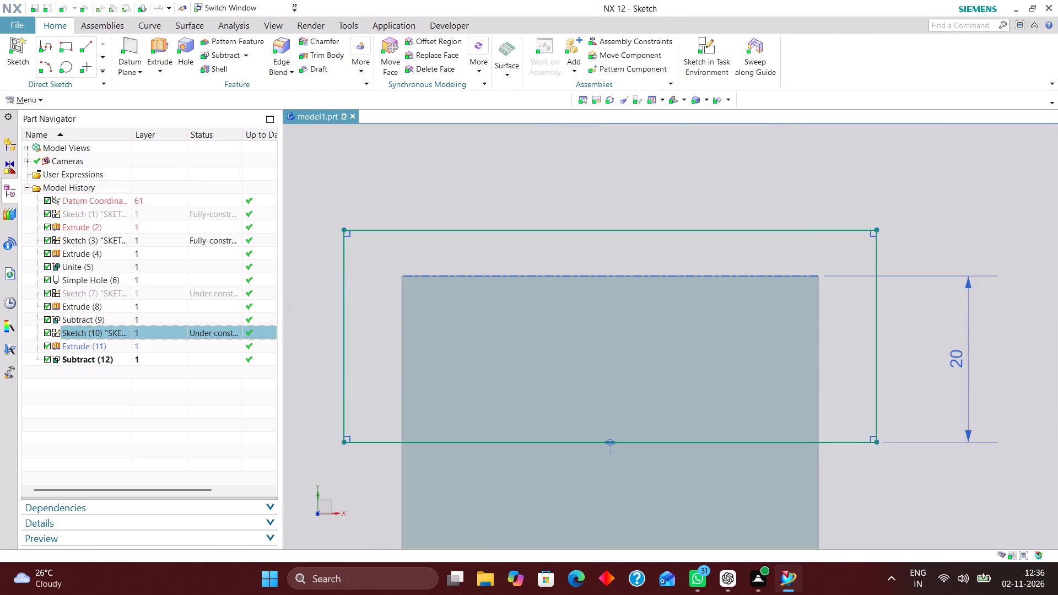
{"action": "scroll", "coordinate": [574, 180], "scroll_direction": "down", "scroll_amount": 2}
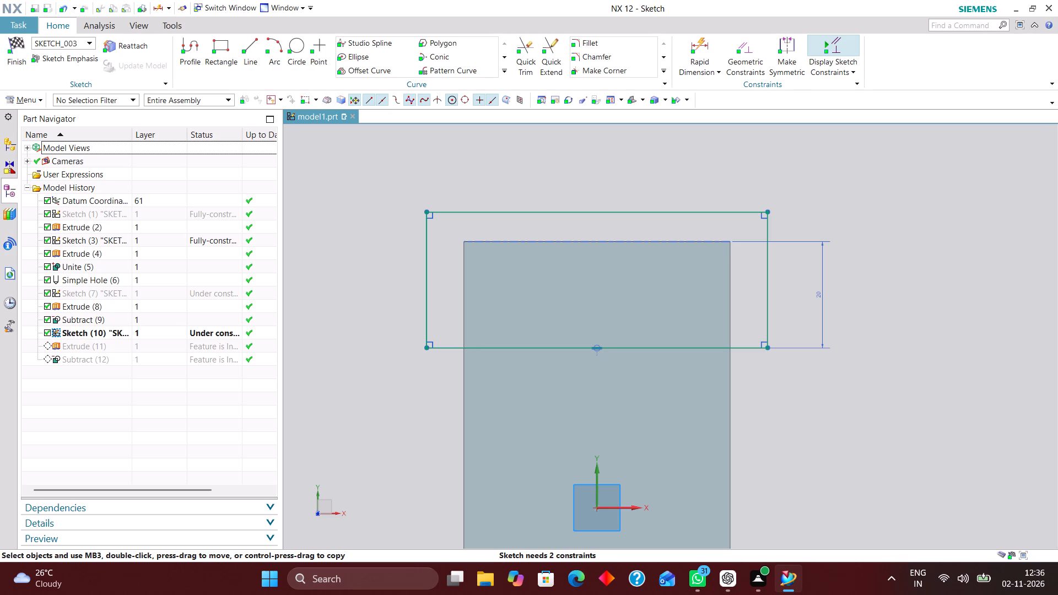
{"action": "double_click", "coordinate": [821, 299]}
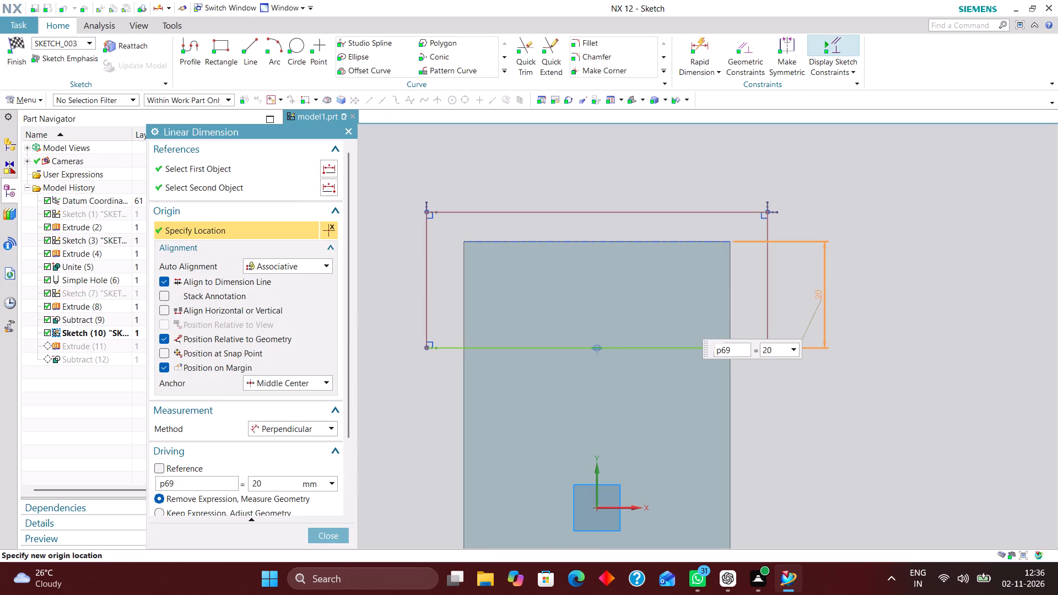
{"action": "left_click_drag", "start_coordinate": [780, 346], "coordinate": [742, 348]}
{"action": "type", "text": "40"}
{"action": "key", "text": "Return"}
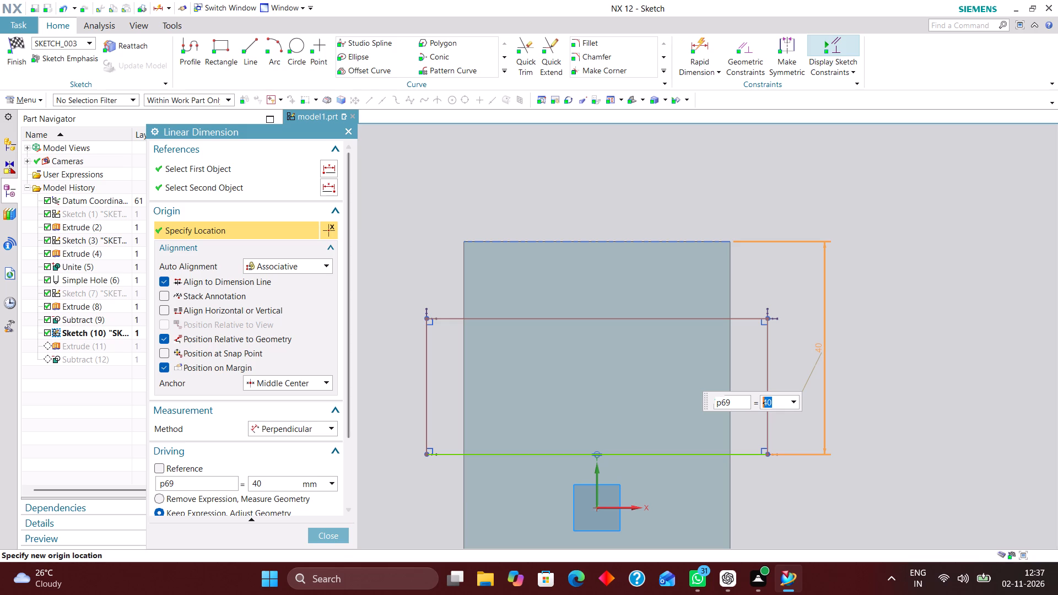
{"action": "left_click", "coordinate": [331, 532]}
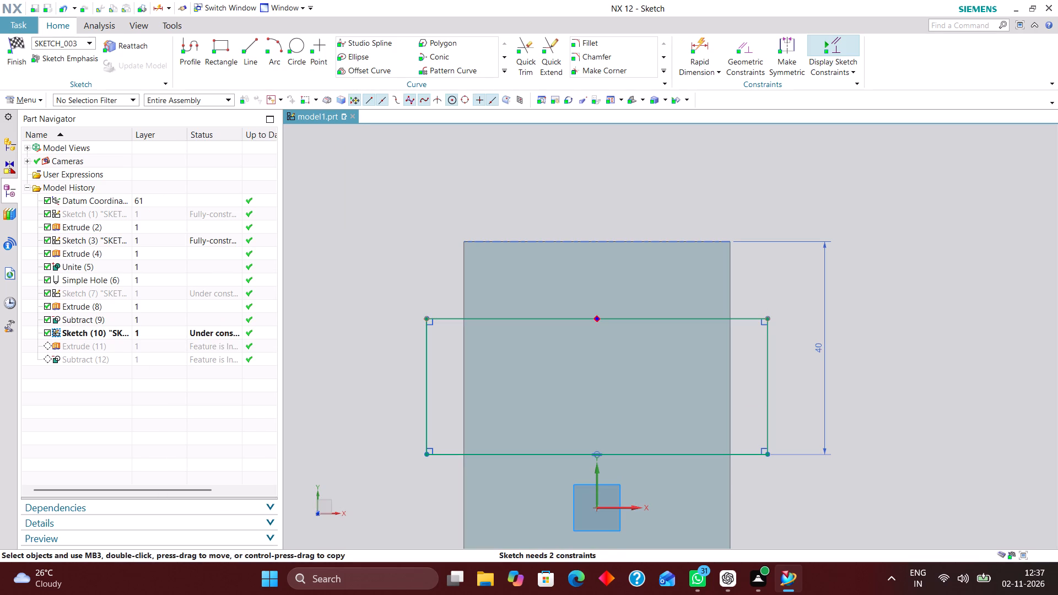
Stretch the step rectangle's outer edge beyond the block's end face, making the rectangle about 53.5 mm long.
{"action": "left_click_drag", "start_coordinate": [597, 316], "coordinate": [596, 170]}
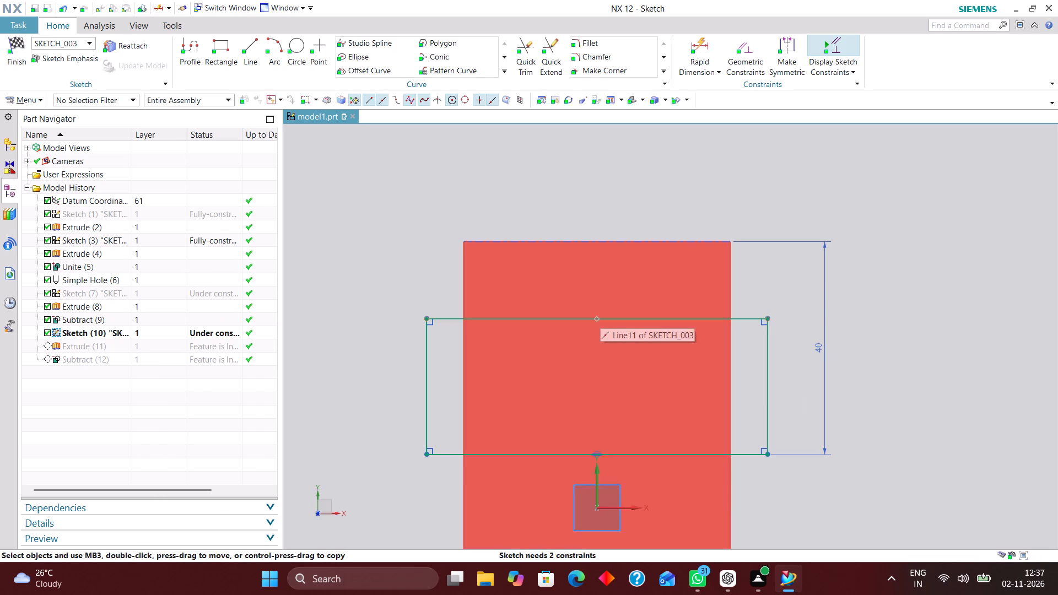
{"action": "left_click_drag", "start_coordinate": [597, 317], "coordinate": [619, 166]}
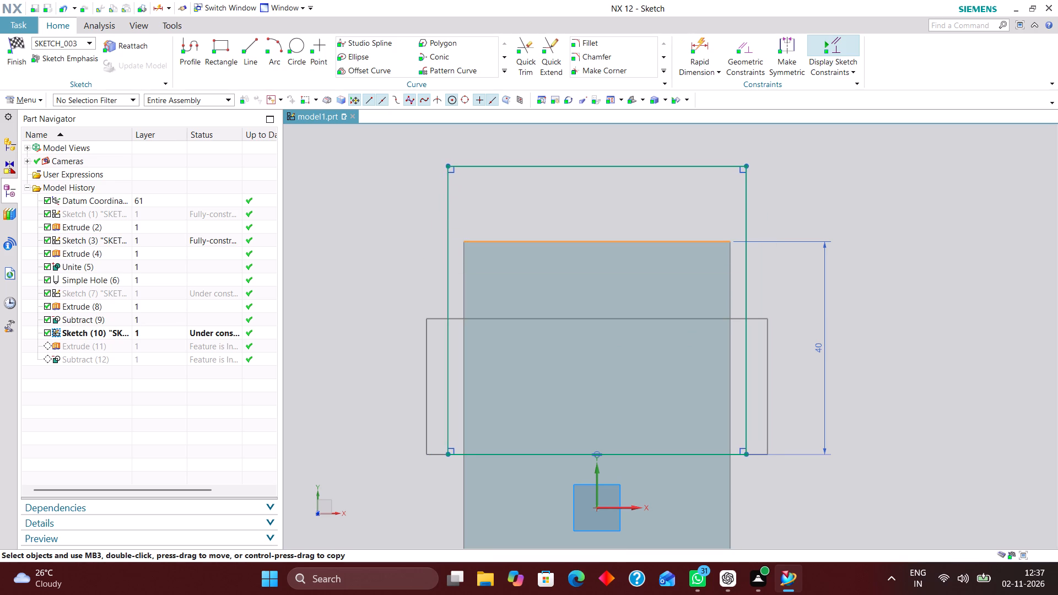
{"action": "left_click_drag", "start_coordinate": [619, 166], "coordinate": [614, 168]}
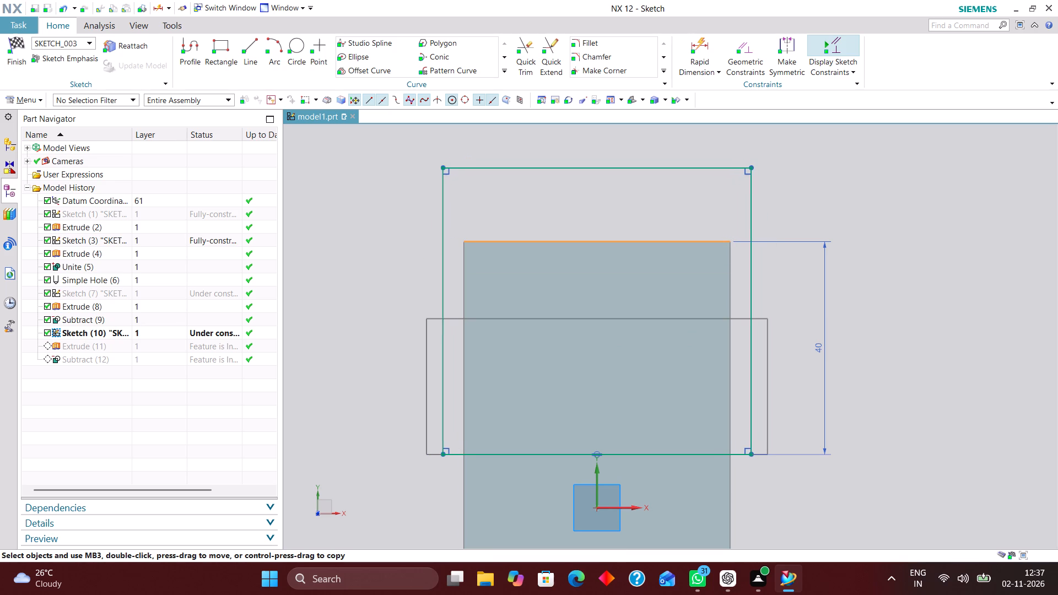
{"action": "left_click_drag", "start_coordinate": [614, 168], "coordinate": [611, 170]}
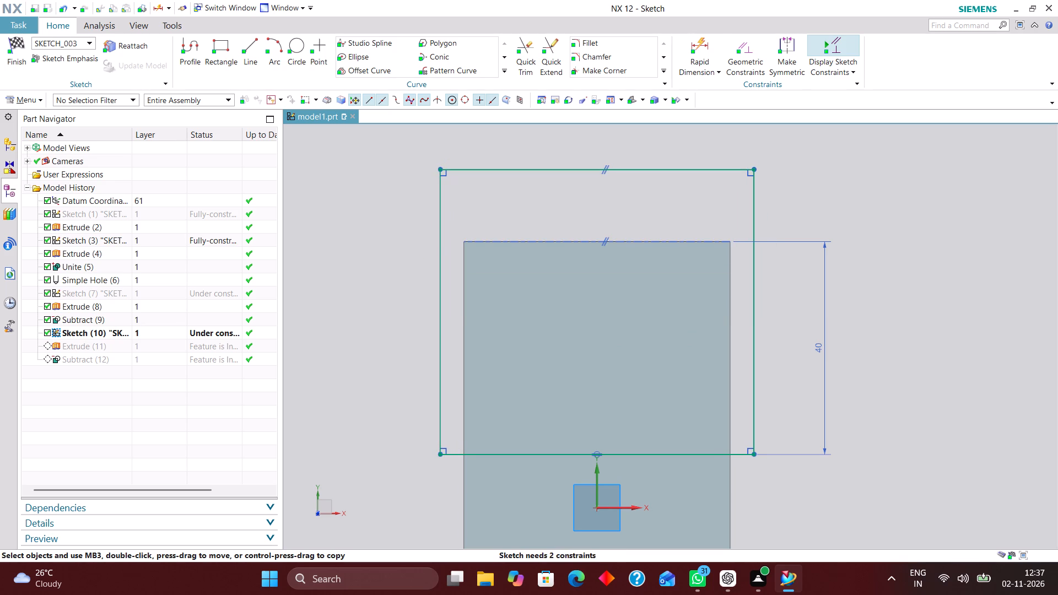
Add a dimension between the sketch's horizontal axis and the step rectangle's inner edge.
{"action": "left_click", "coordinate": [699, 40]}
{"action": "left_click", "coordinate": [623, 508]}
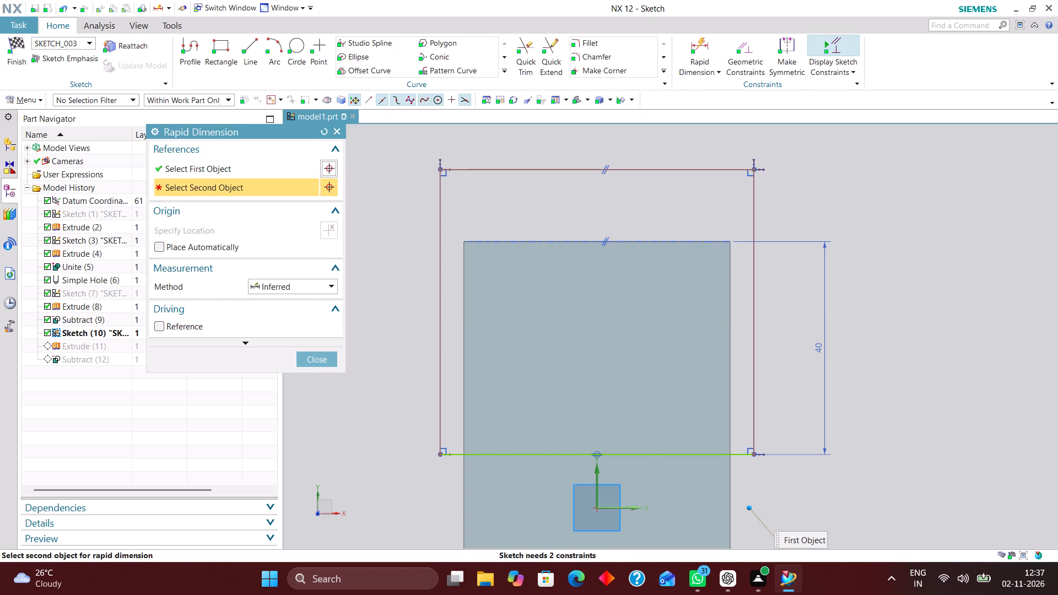
{"action": "left_click_drag", "start_coordinate": [655, 452], "coordinate": [690, 467]}
{"action": "left_click_drag", "start_coordinate": [705, 469], "coordinate": [720, 469]}
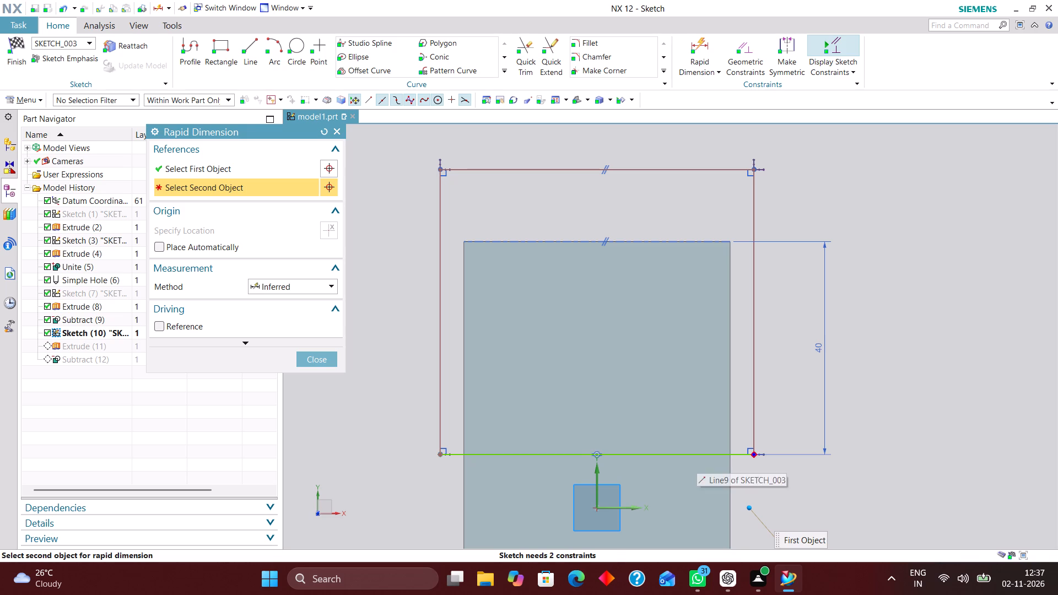
{"action": "left_click", "coordinate": [690, 455]}
{"action": "left_click", "coordinate": [754, 481]}
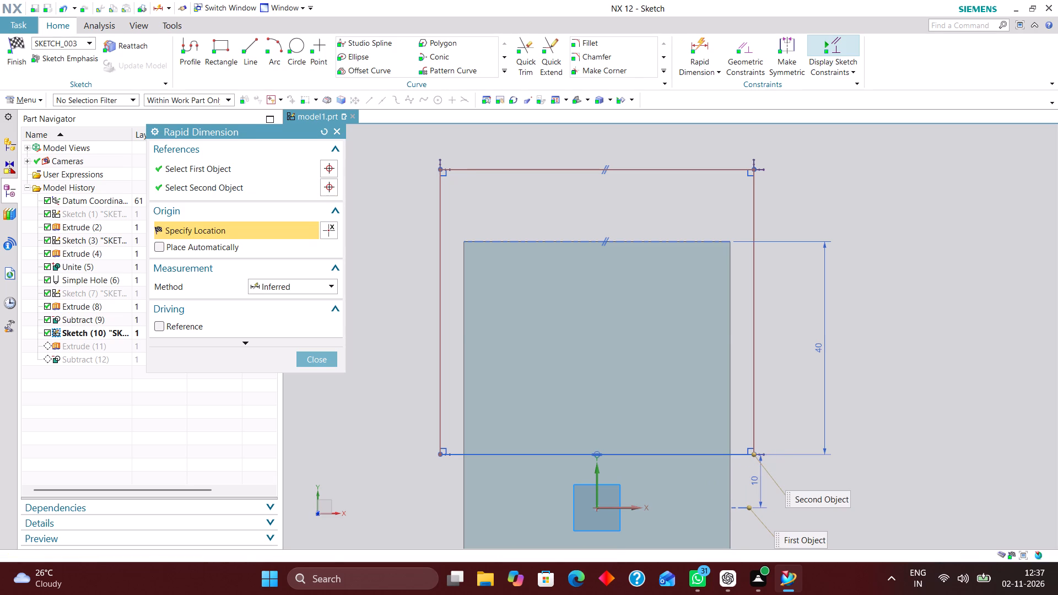
{"action": "left_click", "coordinate": [546, 322]}
{"action": "left_click", "coordinate": [324, 358]}
Delete the 40 mm dimension from the block's end face and the parallel constraint on the rectangle's outer edge.
{"action": "right_click_drag", "start_coordinate": [823, 356], "coordinate": [769, 356]}
{"action": "right_click_drag", "start_coordinate": [613, 177], "coordinate": [507, 172]}
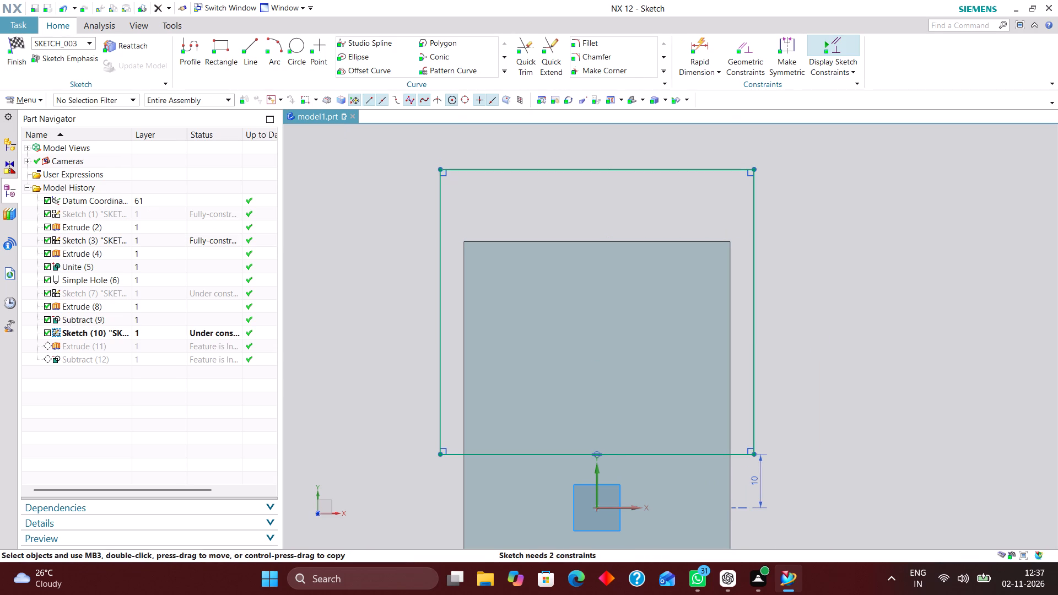
Dimension the step rectangle's length, set its width to 60 mm, and finish the sketch.
{"action": "left_click", "coordinate": [697, 46]}
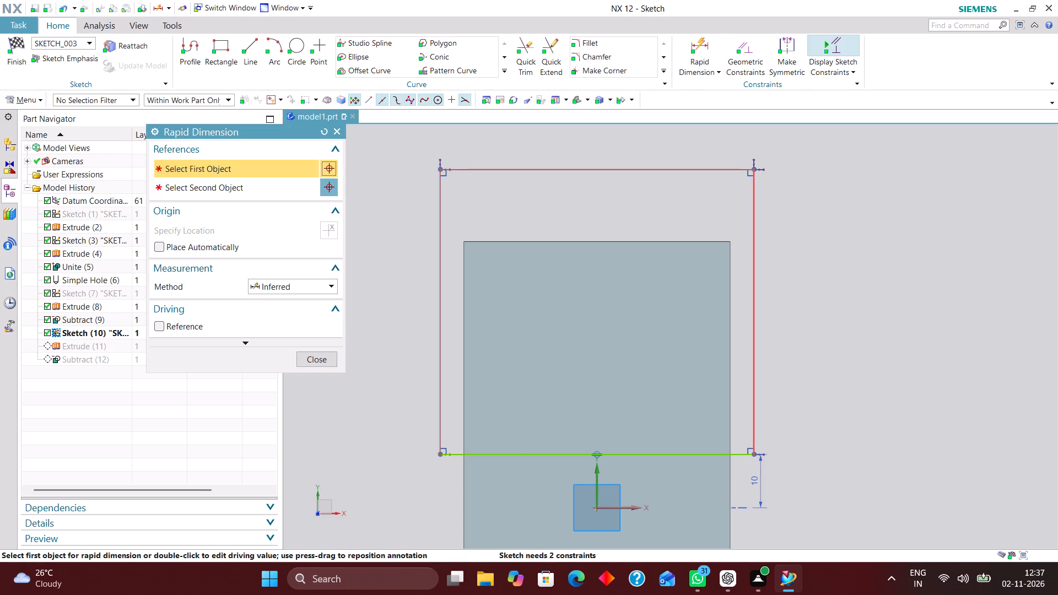
{"action": "left_click", "coordinate": [752, 334]}
{"action": "left_click", "coordinate": [851, 328]}
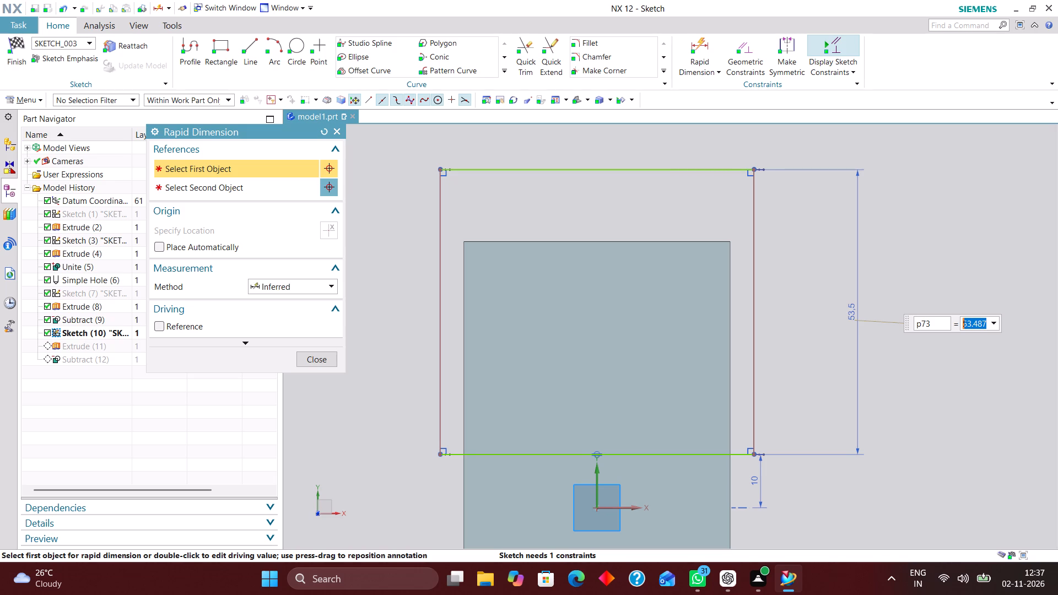
{"action": "scroll", "coordinate": [750, 262], "scroll_direction": "down", "scroll_amount": 2}
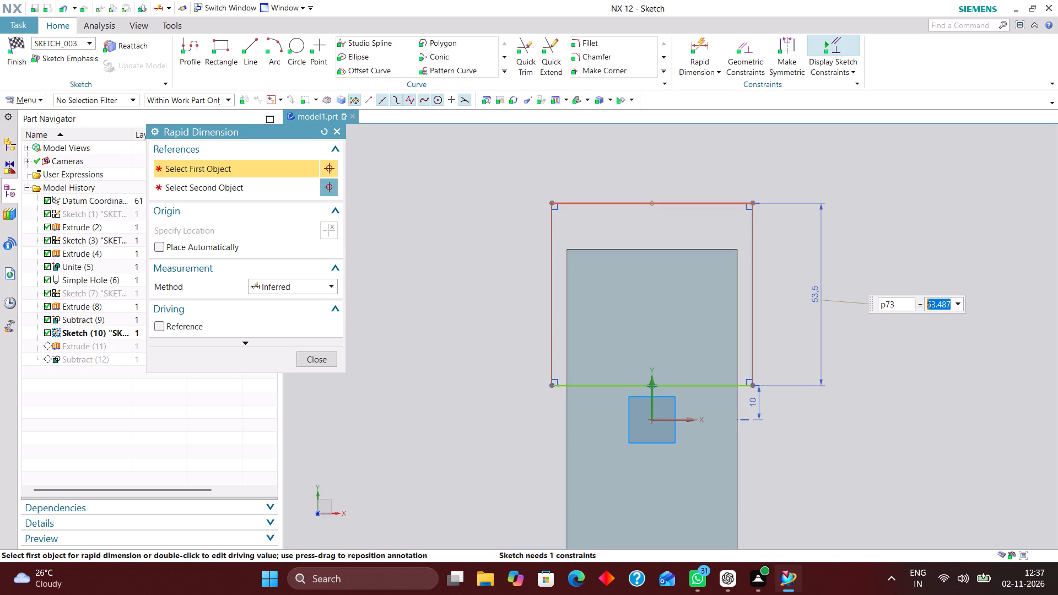
{"action": "left_click_drag", "start_coordinate": [717, 201], "coordinate": [712, 188]}
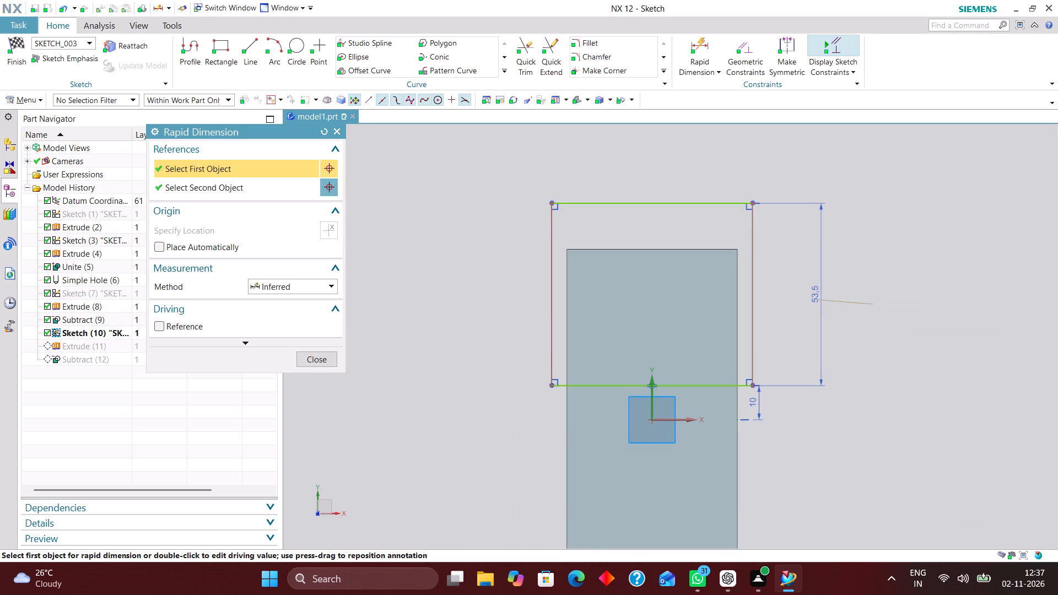
{"action": "left_click", "coordinate": [663, 156]}
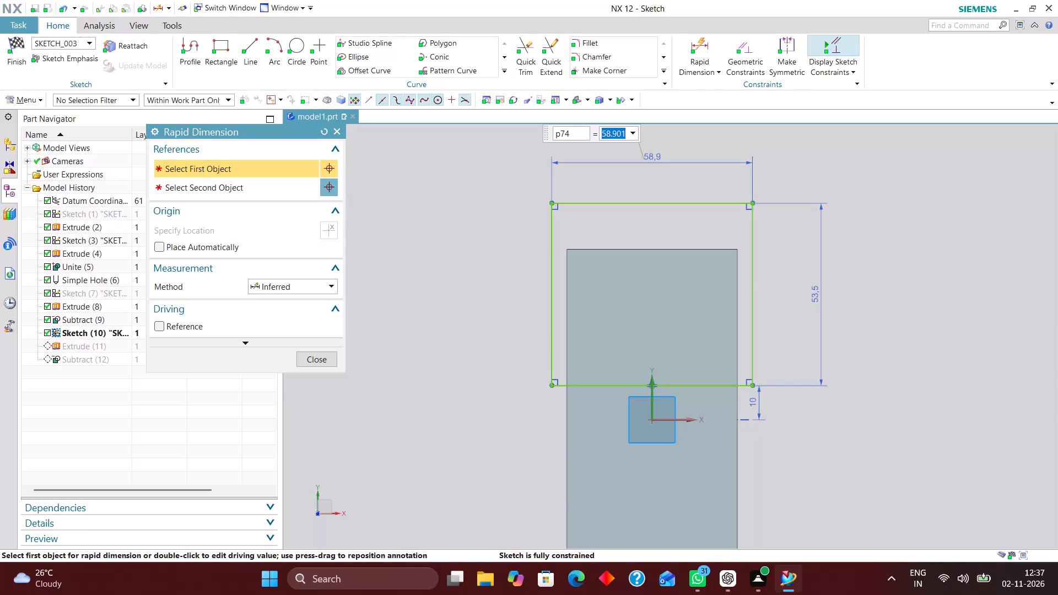
{"action": "type", "text": "60"}
{"action": "key", "text": "Return"}
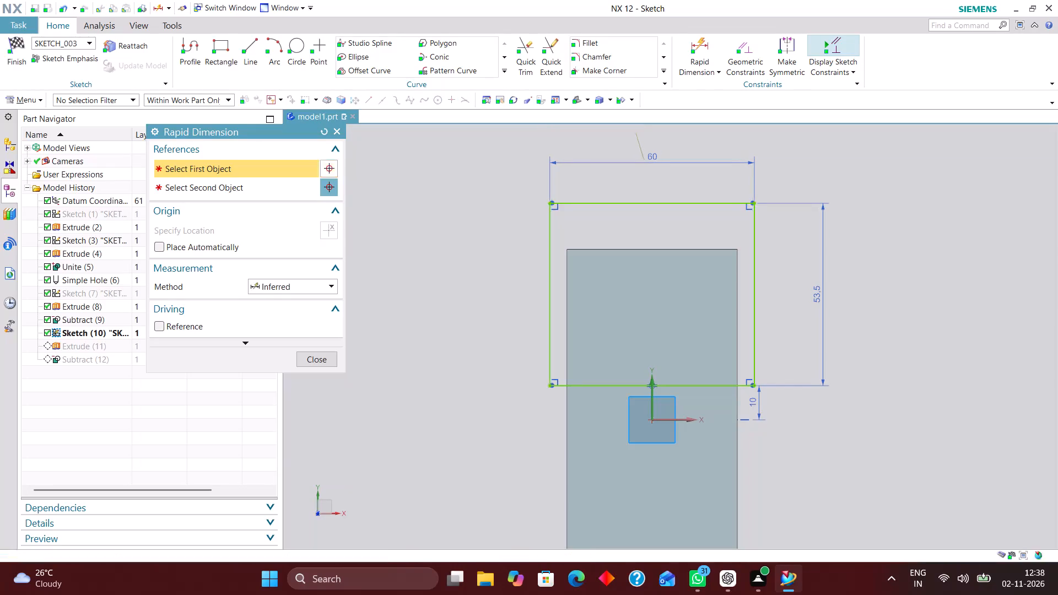
{"action": "left_click", "coordinate": [328, 363]}
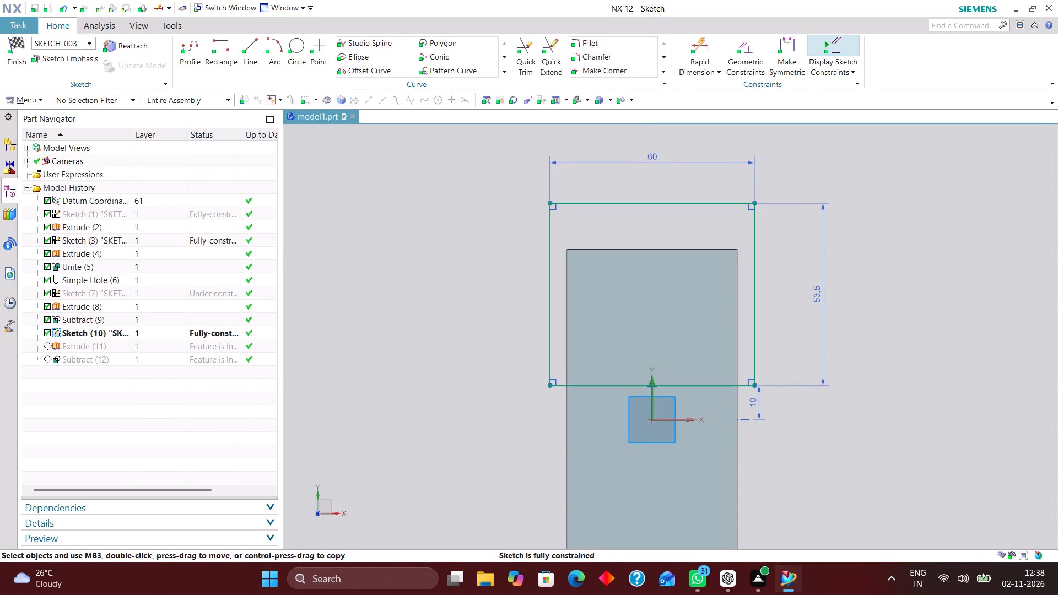
{"action": "left_click", "coordinate": [18, 42]}
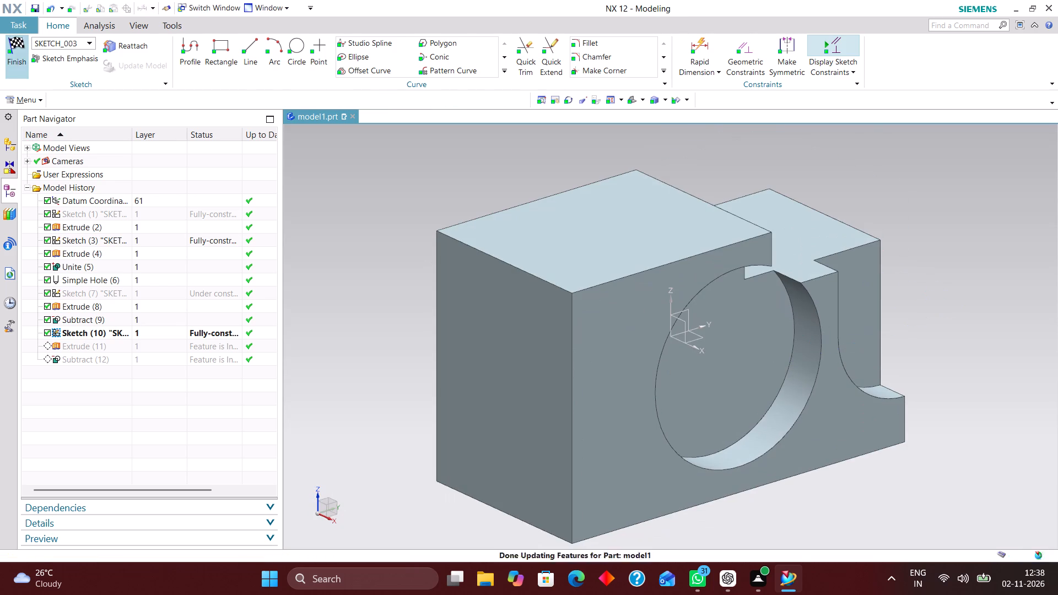
Reopen the block's base profile sketch, delete its centring constraint on the vertical axis, and shift the rectangle until its +Y edge is about 55.7 mm from that axis.
{"action": "middle_click_drag", "start_coordinate": [954, 242], "coordinate": [925, 224]}
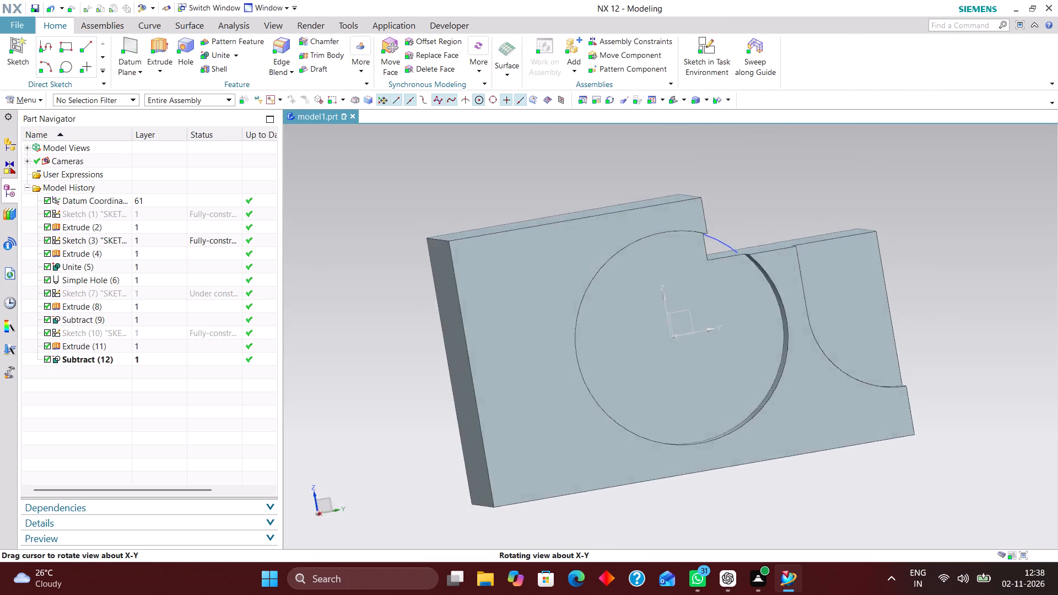
{"action": "middle_click_drag", "start_coordinate": [925, 224], "coordinate": [918, 228]}
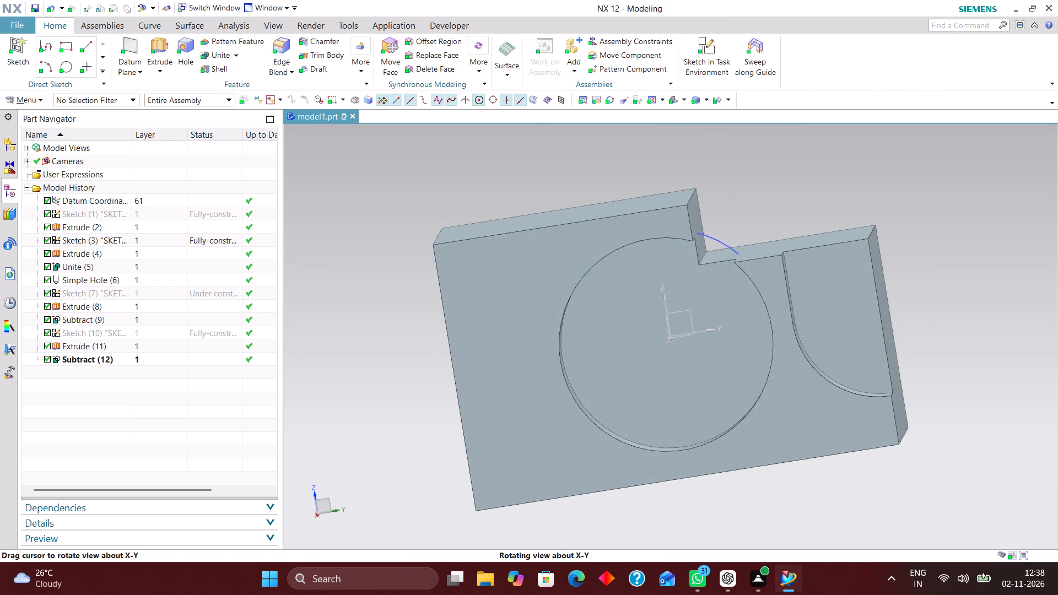
{"action": "middle_click_drag", "start_coordinate": [918, 228], "coordinate": [919, 228]}
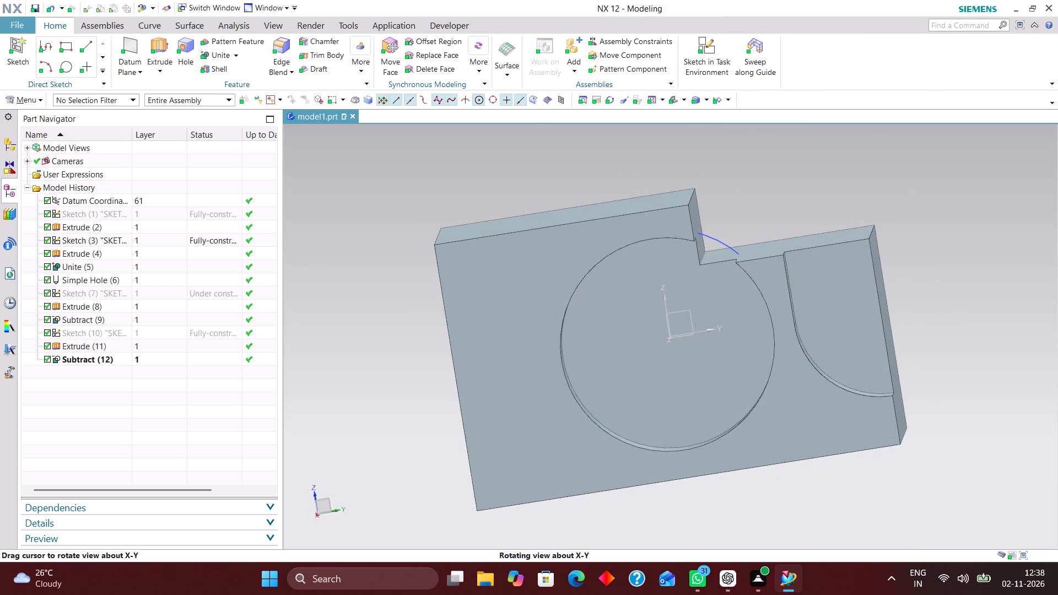
{"action": "middle_click_drag", "start_coordinate": [919, 228], "coordinate": [922, 235]}
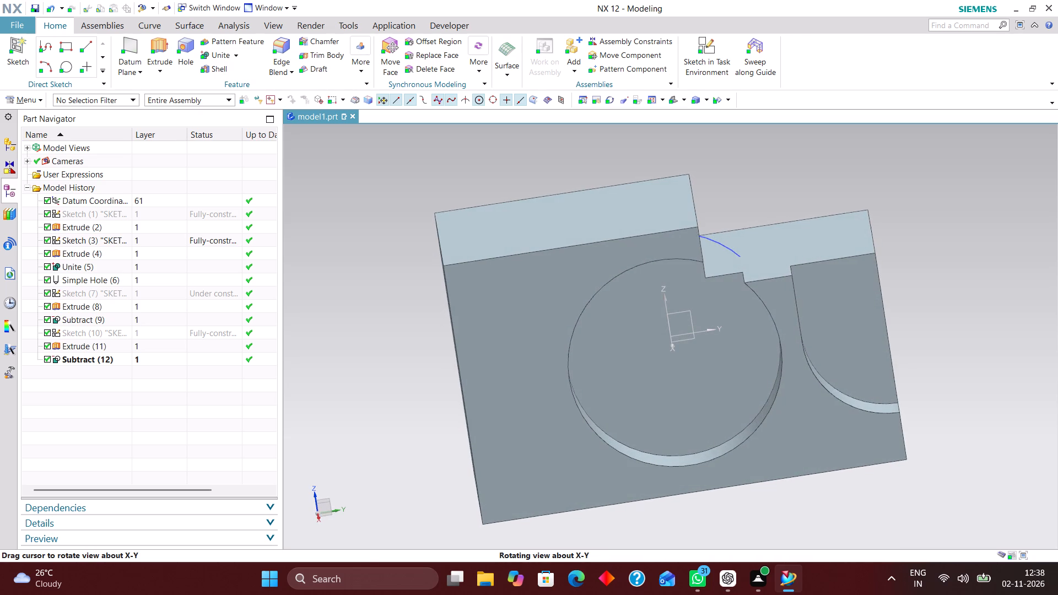
{"action": "middle_click_drag", "start_coordinate": [922, 235], "coordinate": [922, 236]}
{"action": "middle_click", "coordinate": [922, 236]}
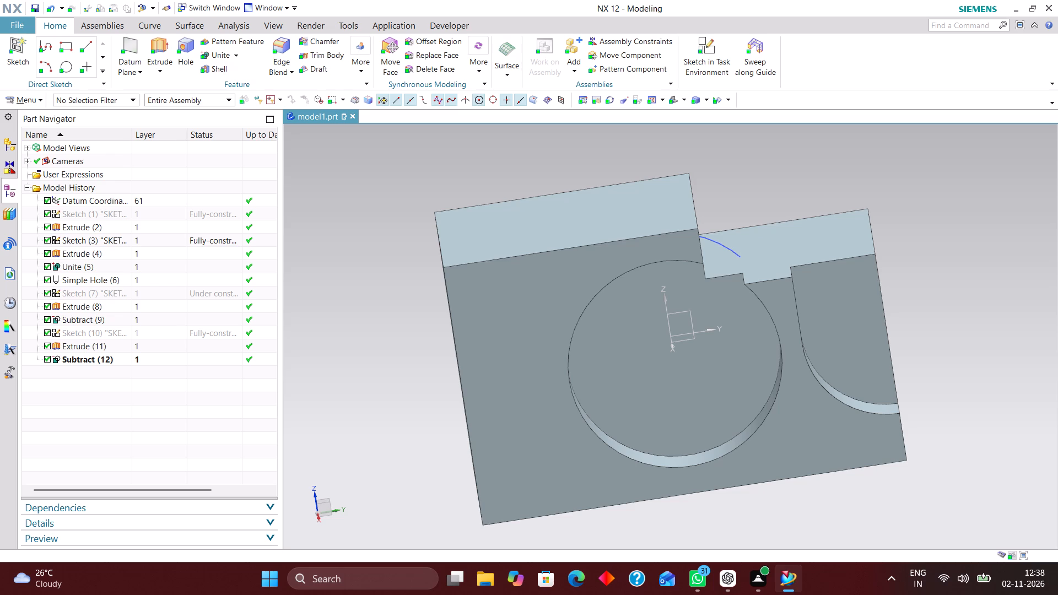
{"action": "left_click", "coordinate": [162, 214]}
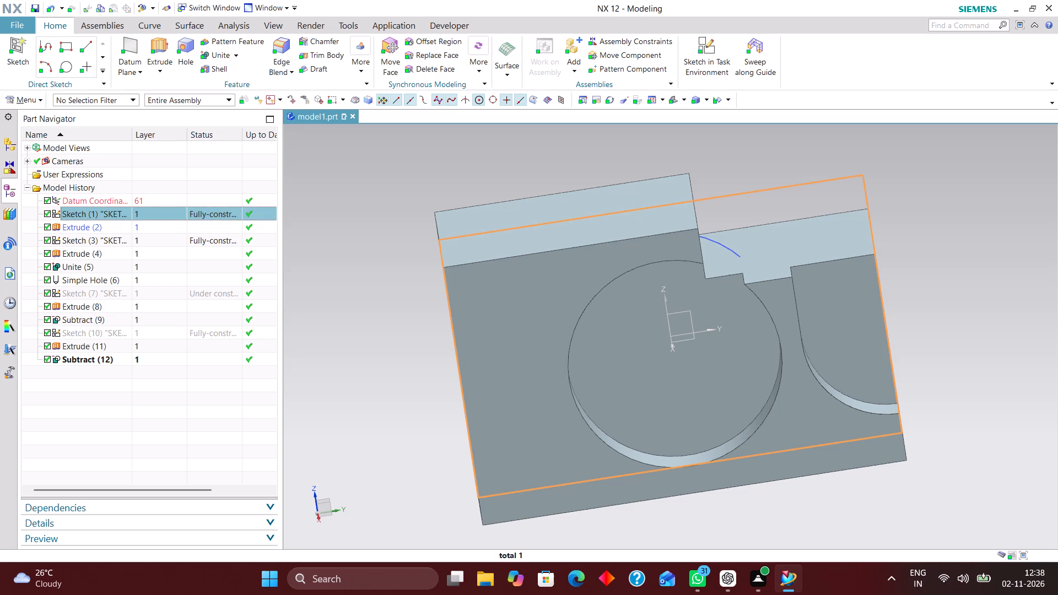
{"action": "right_click", "coordinate": [163, 214]}
{"action": "left_click", "coordinate": [231, 279]}
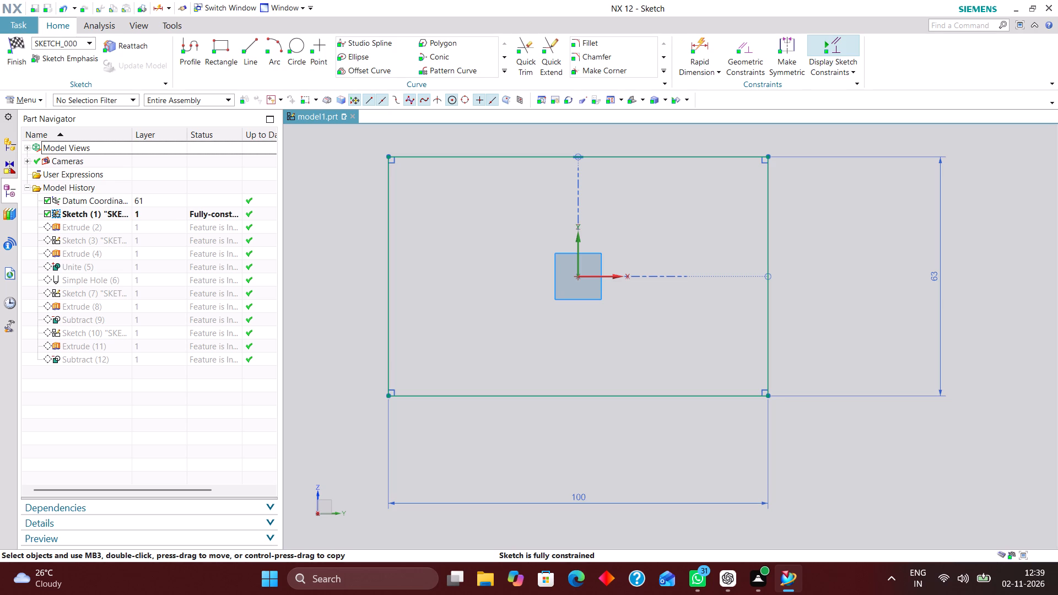
{"action": "right_click_drag", "start_coordinate": [580, 172], "coordinate": [467, 165]}
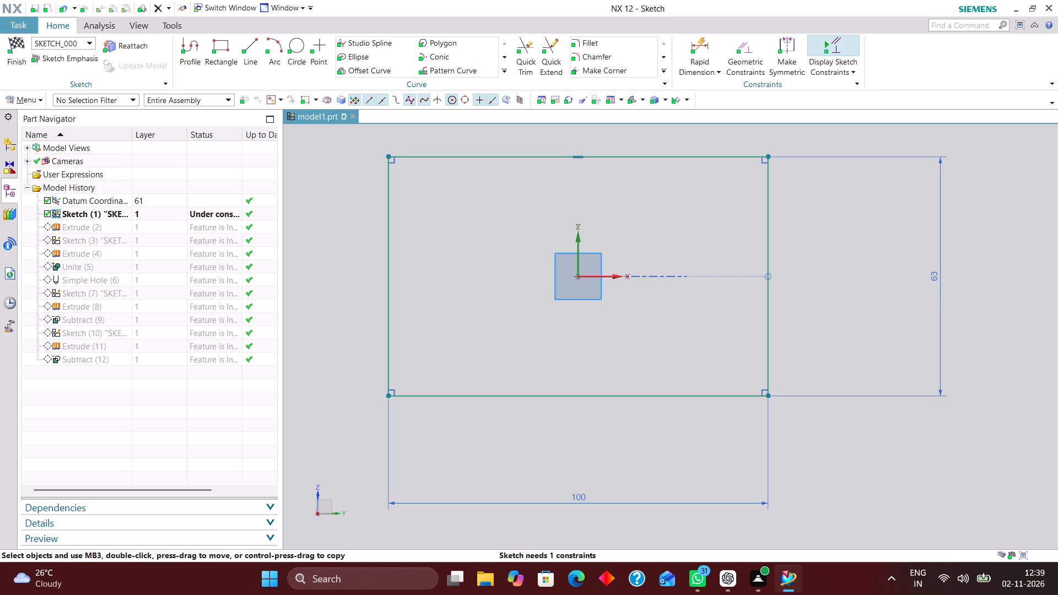
{"action": "left_click_drag", "start_coordinate": [766, 241], "coordinate": [785, 245]}
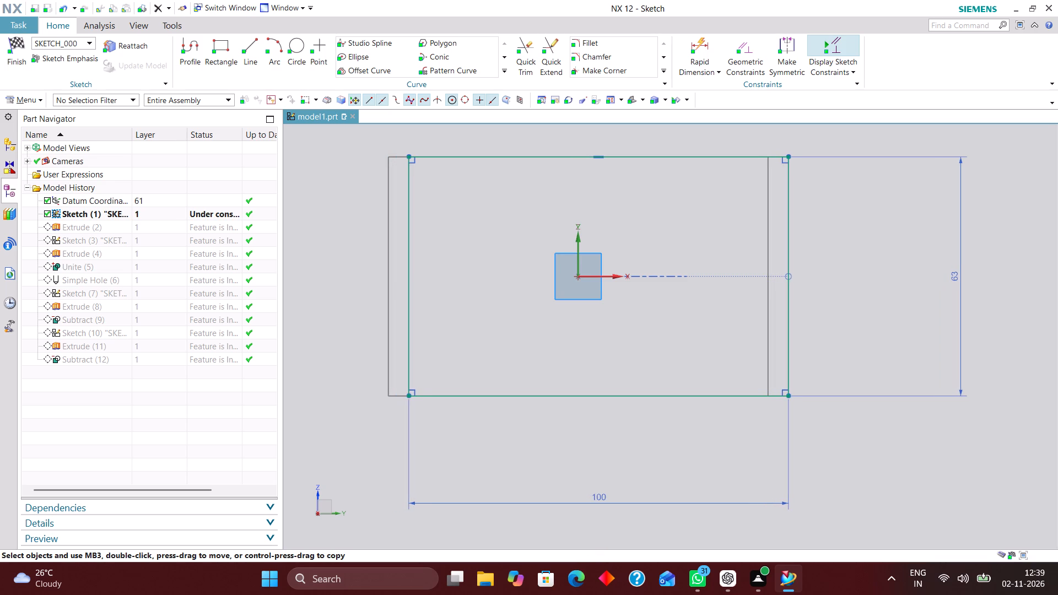
{"action": "left_click_drag", "start_coordinate": [785, 245], "coordinate": [778, 245]}
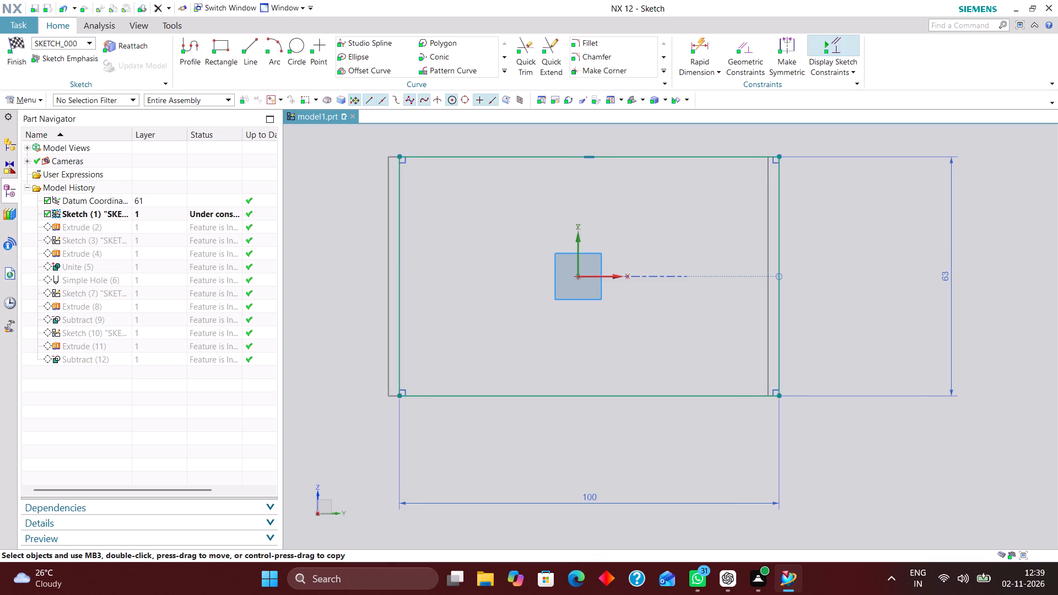
{"action": "left_click_drag", "start_coordinate": [778, 245], "coordinate": [787, 244]}
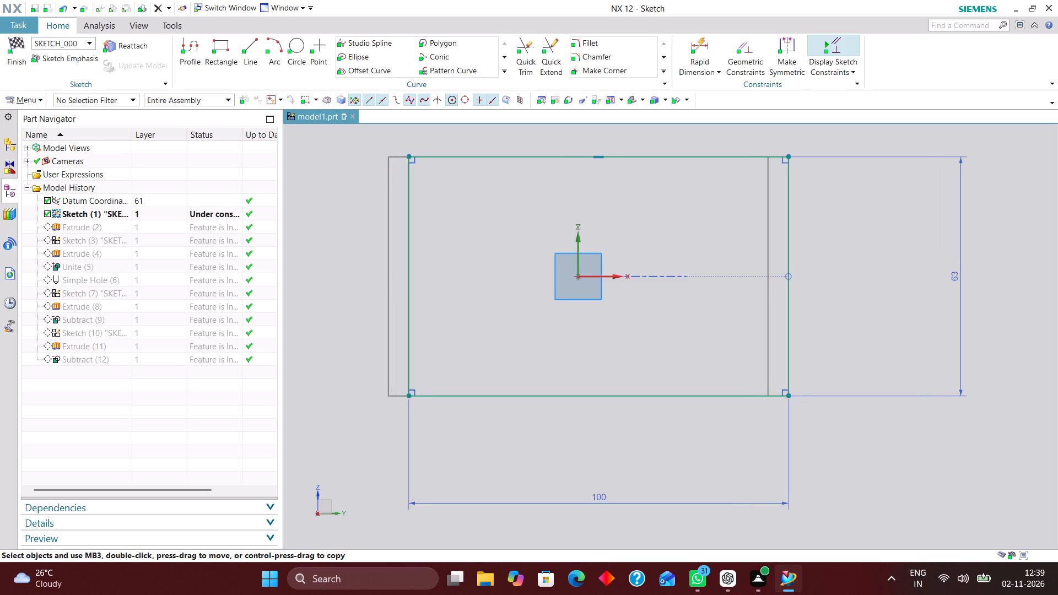
{"action": "left_click_drag", "start_coordinate": [787, 244], "coordinate": [788, 243]}
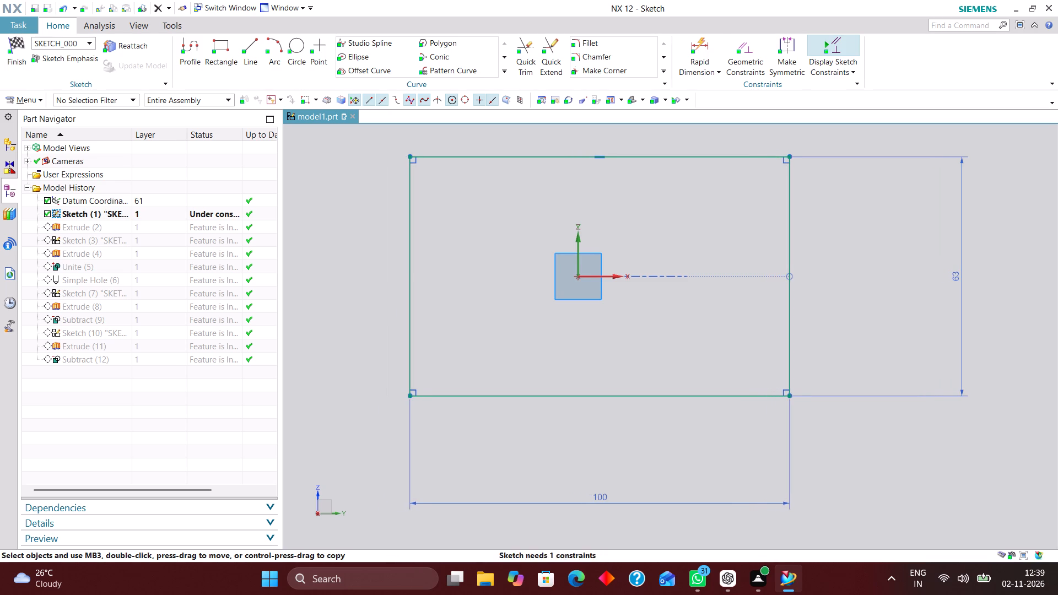
Dimension the base rectangle's +Y edge from the vertical axis at 40+15 mm and finish the sketch.
{"action": "left_click", "coordinate": [709, 47]}
{"action": "left_click", "coordinate": [790, 234]}
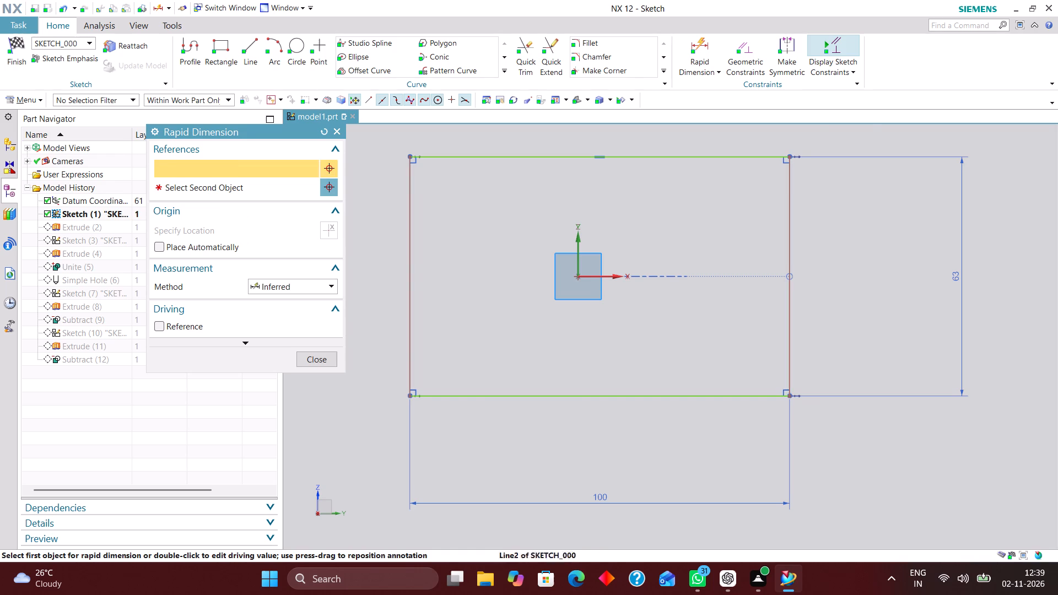
{"action": "left_click", "coordinate": [577, 254]}
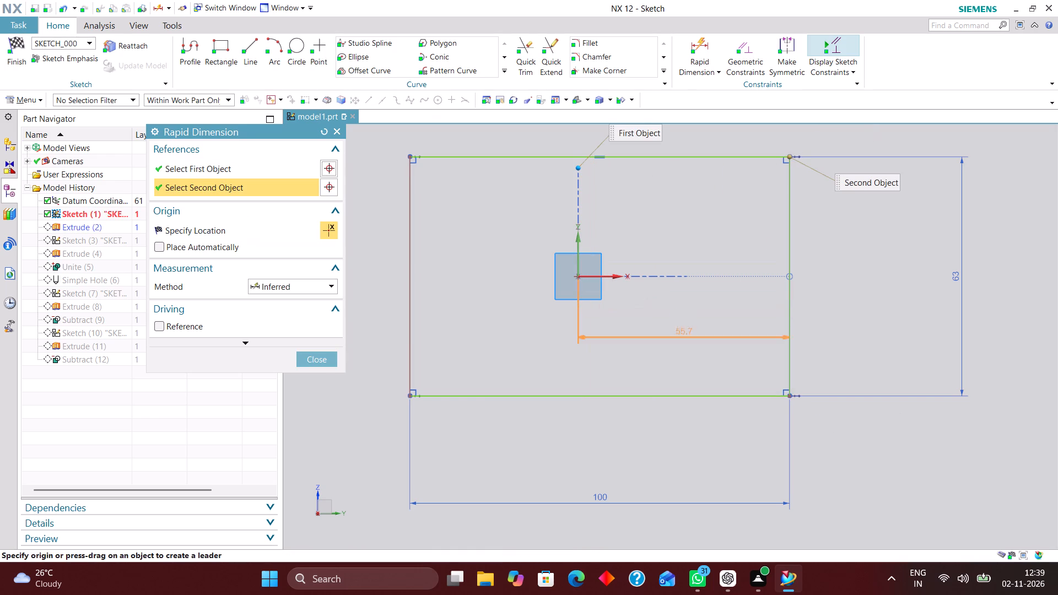
{"action": "left_click", "coordinate": [674, 454]}
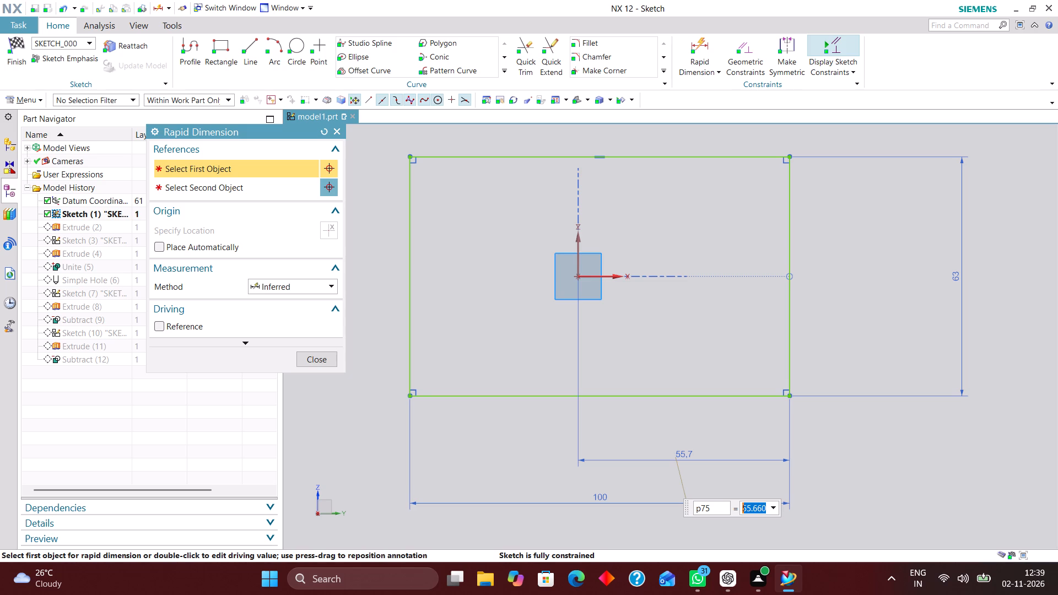
{"action": "key", "text": "4"}
{"action": "type", "text": "0+15"}
{"action": "key", "text": "Return"}
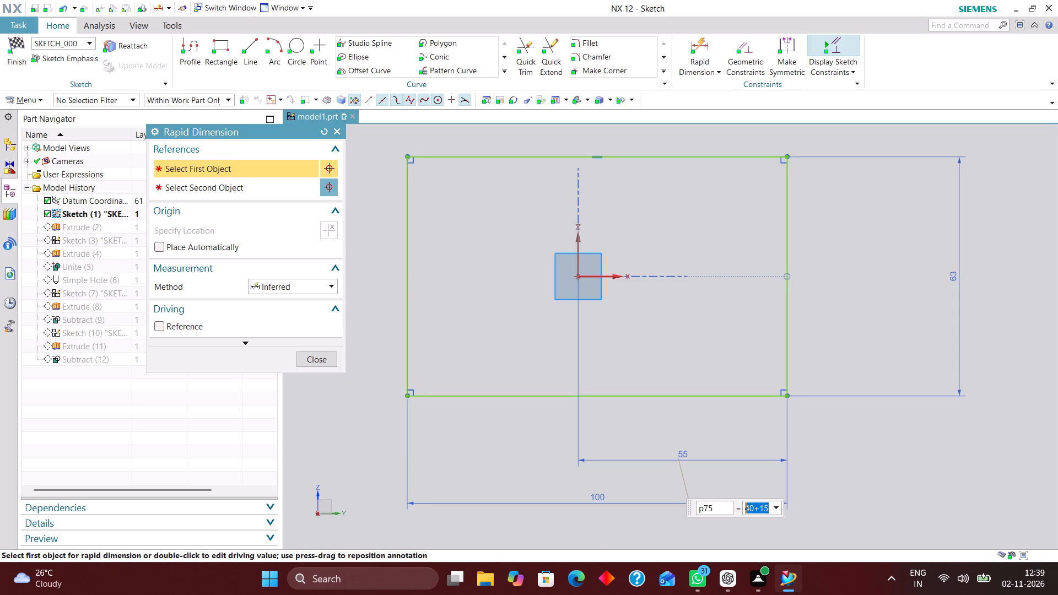
{"action": "left_click", "coordinate": [328, 360]}
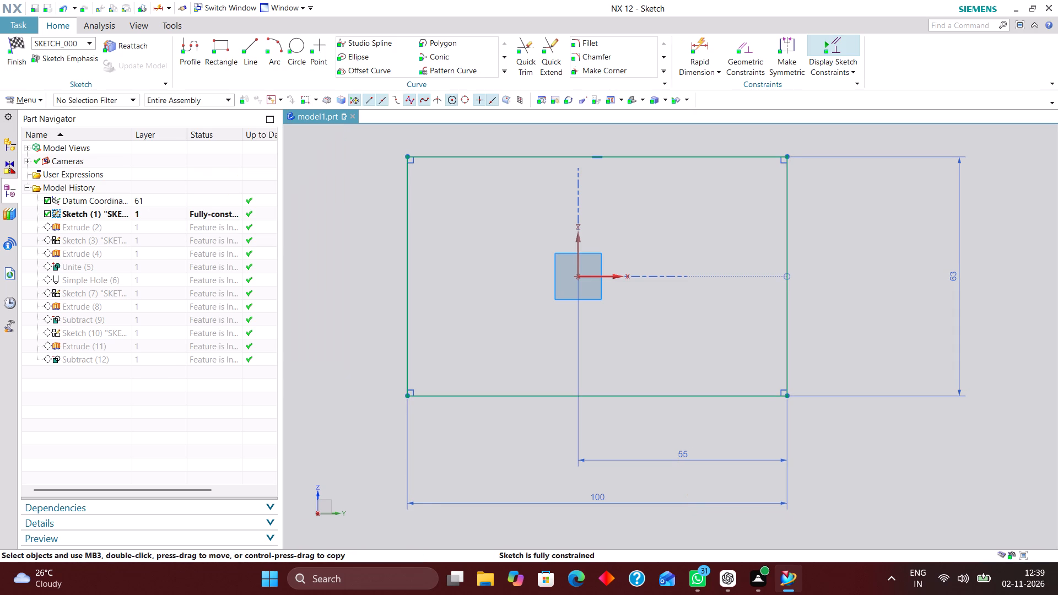
{"action": "left_click", "coordinate": [21, 47]}
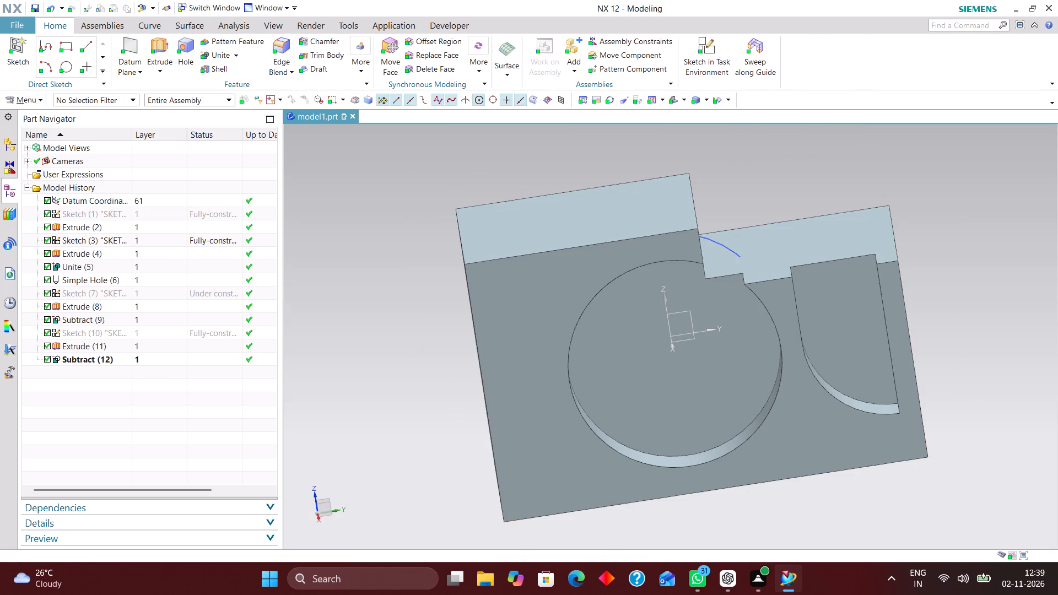
{"action": "middle_click_drag", "start_coordinate": [956, 233], "coordinate": [963, 236]}
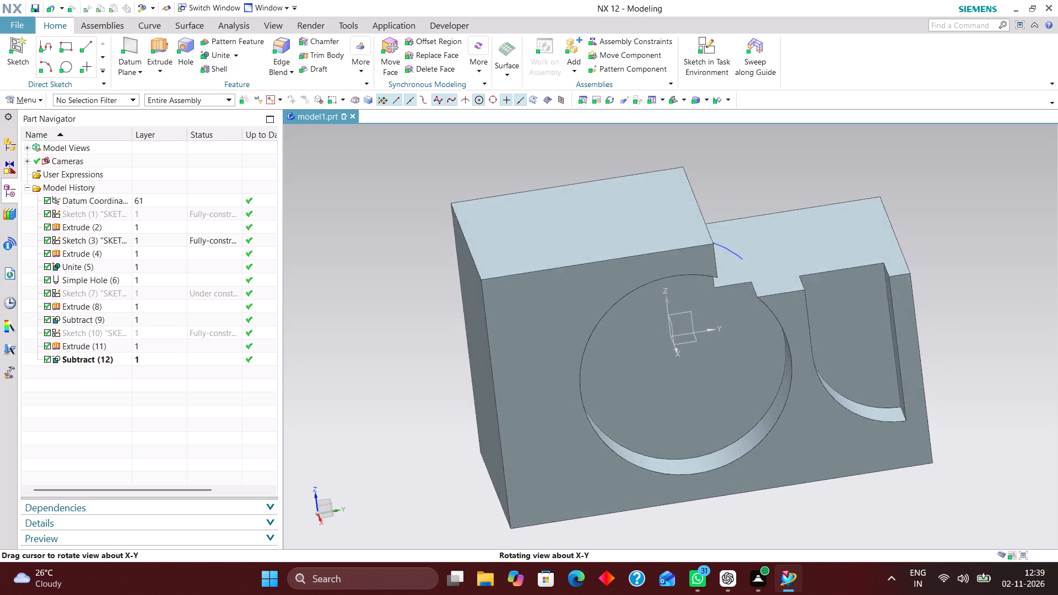
Examine the shifted block from several sides, comparing the large circle, the end step and the rounded pocket.
{"action": "middle_click_drag", "start_coordinate": [963, 236], "coordinate": [970, 230]}
{"action": "middle_click_drag", "start_coordinate": [963, 230], "coordinate": [940, 230]}
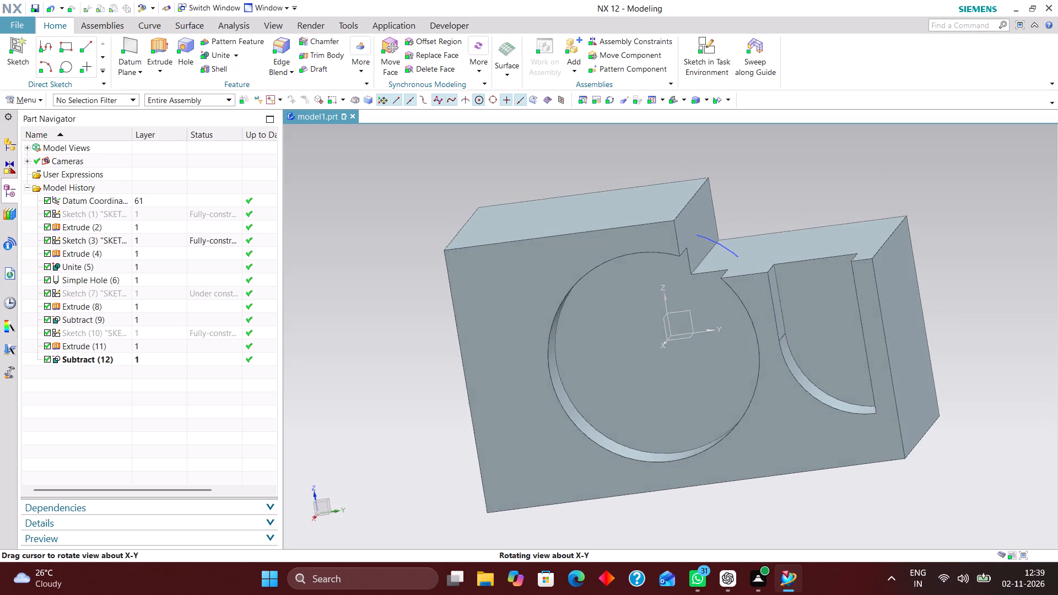
{"action": "middle_click_drag", "start_coordinate": [940, 230], "coordinate": [952, 213]}
{"action": "middle_click_drag", "start_coordinate": [951, 212], "coordinate": [945, 212]}
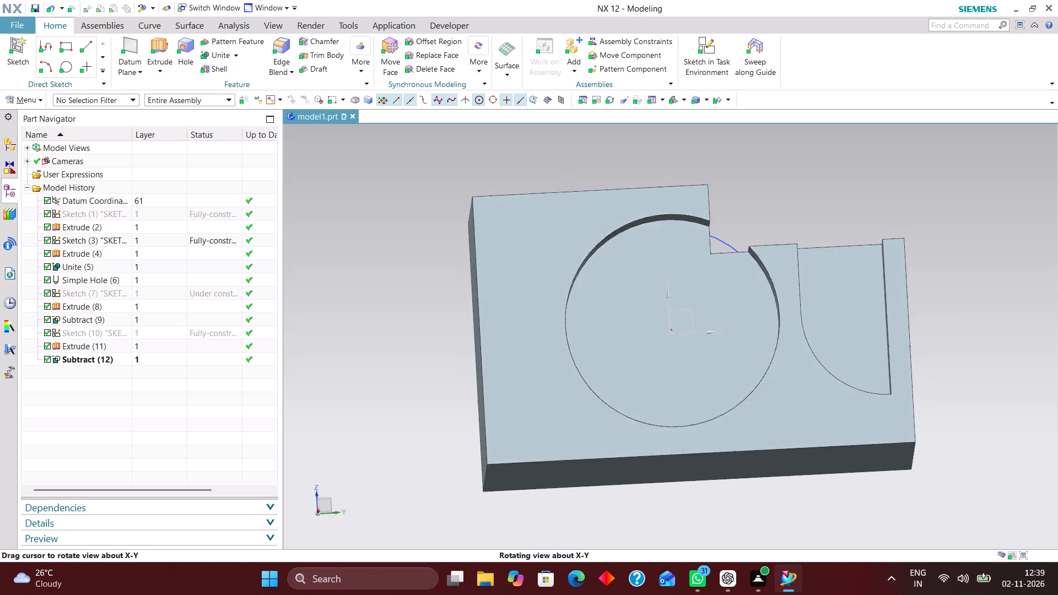
{"action": "middle_click_drag", "start_coordinate": [945, 212], "coordinate": [945, 217]}
{"action": "middle_click_drag", "start_coordinate": [944, 225], "coordinate": [923, 233]}
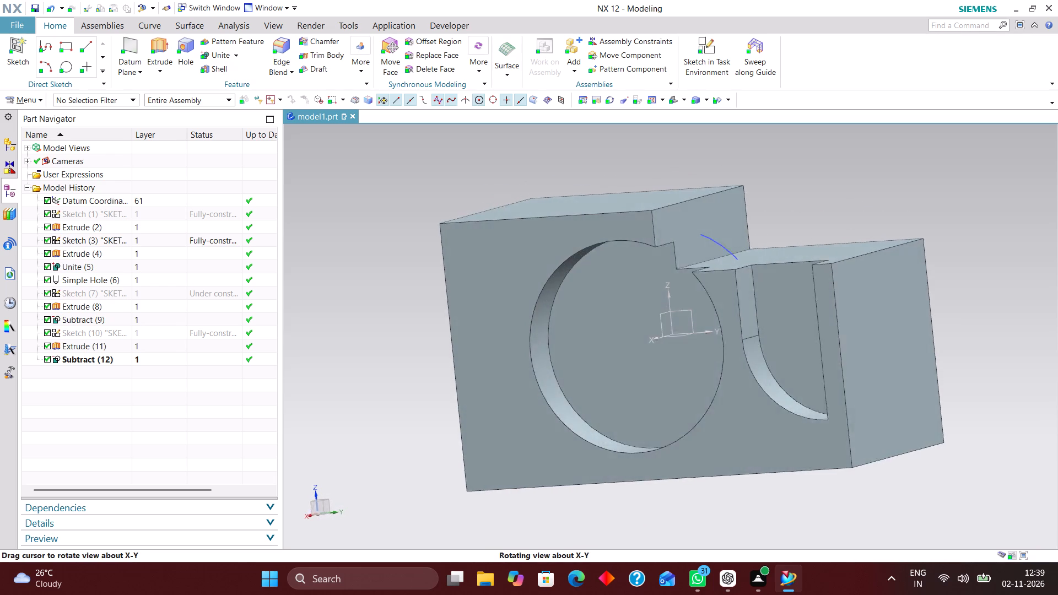
{"action": "middle_click_drag", "start_coordinate": [923, 233], "coordinate": [953, 224]}
{"action": "middle_click", "coordinate": [948, 227]}
{"action": "middle_click_drag", "start_coordinate": [946, 231], "coordinate": [941, 241]}
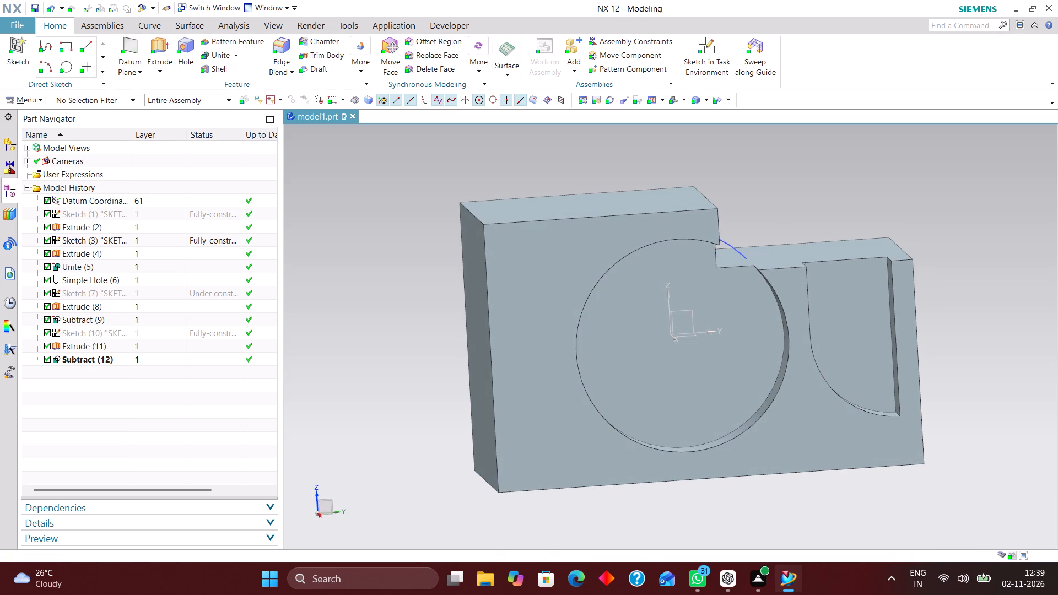
{"action": "scroll", "coordinate": [926, 171], "scroll_direction": "down", "scroll_amount": 1}
{"action": "scroll", "coordinate": [999, 185], "scroll_direction": "up", "scroll_amount": 1}
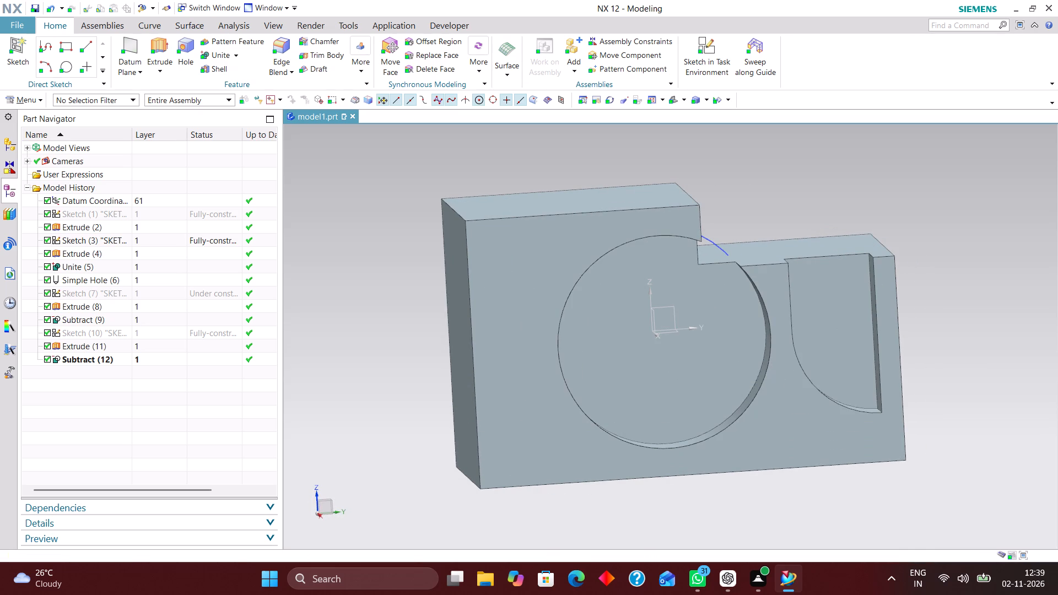
Reopen the 50 mm circle's sketch, delete its centring constraint at the origin, and shift its centre about 9.9 mm toward the -Y side.
{"action": "left_click", "coordinate": [150, 242]}
{"action": "right_click", "coordinate": [152, 241]}
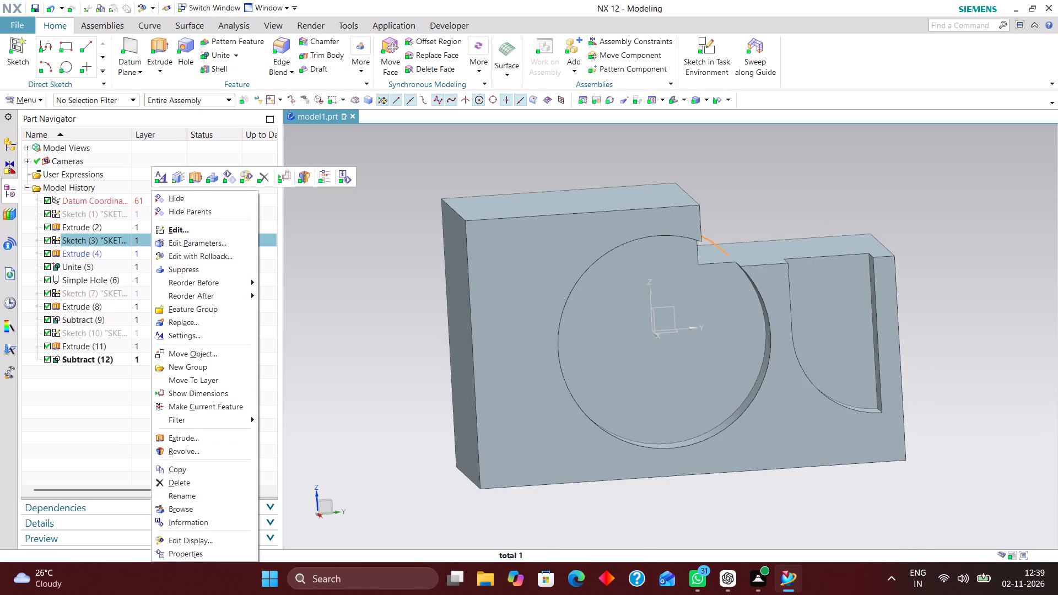
{"action": "left_click", "coordinate": [225, 253]}
{"action": "scroll", "coordinate": [608, 214], "scroll_direction": "down", "scroll_amount": 3}
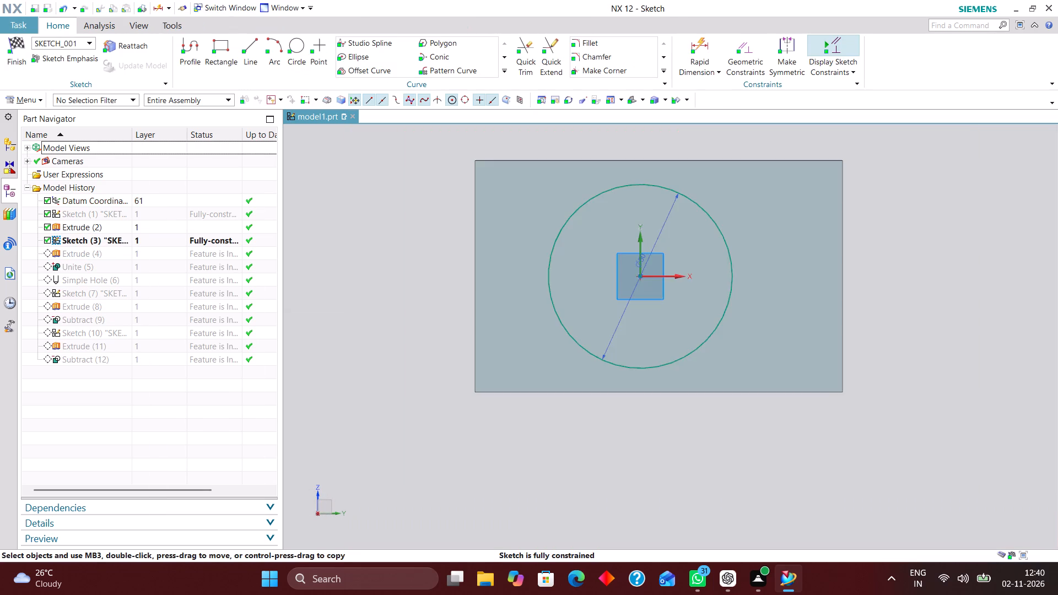
{"action": "right_click_drag", "start_coordinate": [639, 277], "coordinate": [488, 259]}
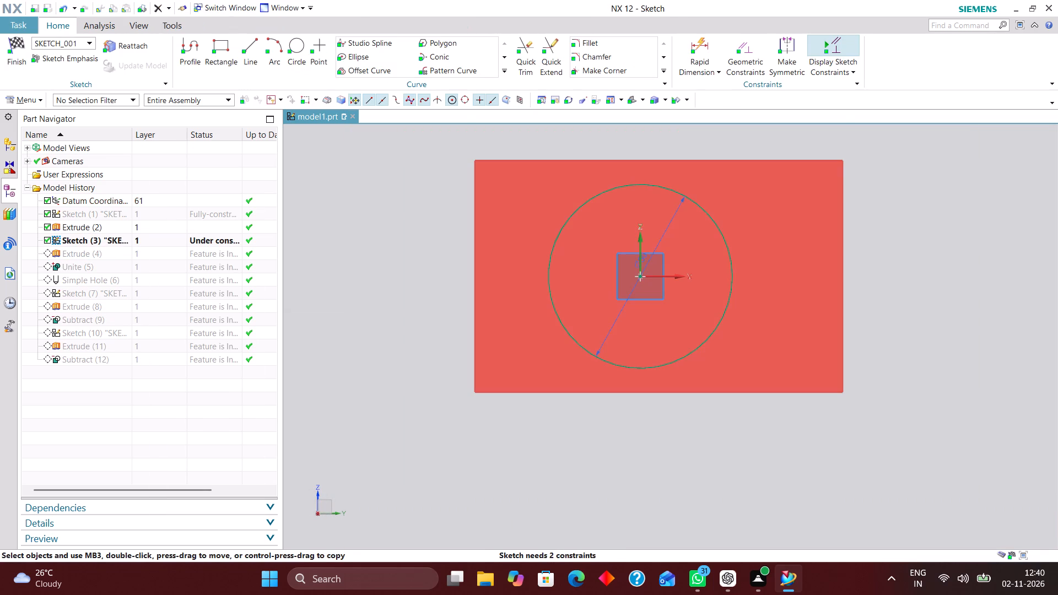
{"action": "left_click_drag", "start_coordinate": [641, 279], "coordinate": [601, 280]}
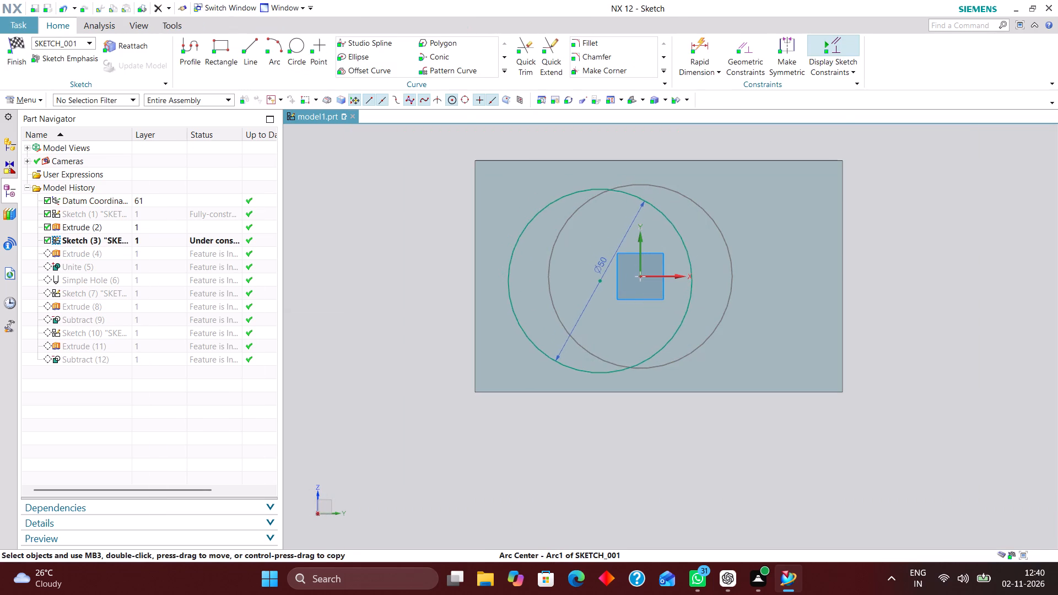
{"action": "left_click_drag", "start_coordinate": [601, 280], "coordinate": [604, 280]}
Constrain the circle's centre to lie on the sketch's horizontal axis.
{"action": "left_click", "coordinate": [738, 48]}
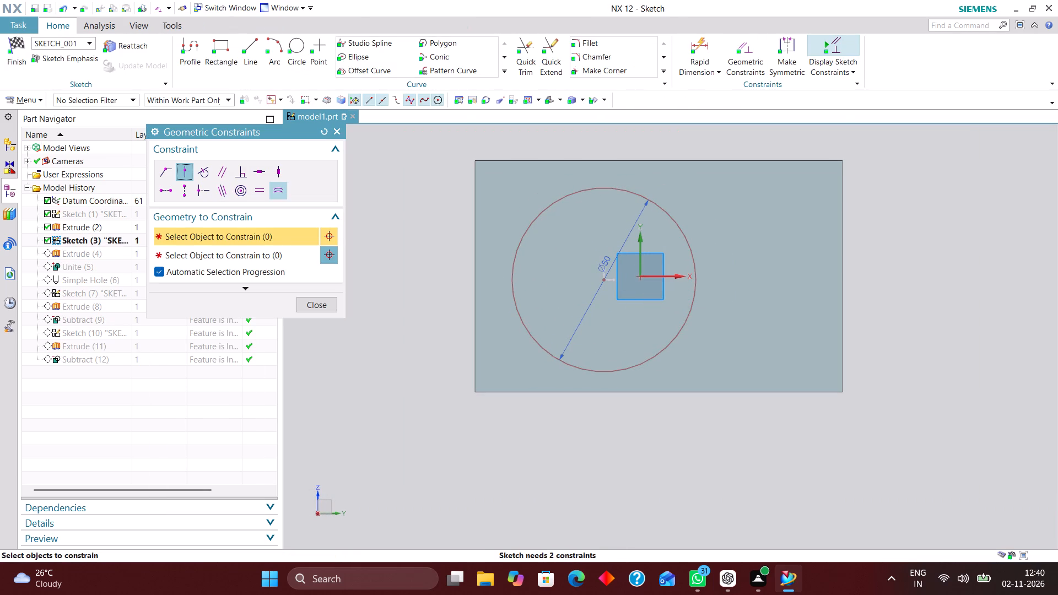
{"action": "left_click", "coordinate": [603, 278]}
{"action": "left_click", "coordinate": [671, 278]}
Dimension the circle's centre 5 mm from the vertical axis and finish the sketch.
{"action": "left_click", "coordinate": [687, 39]}
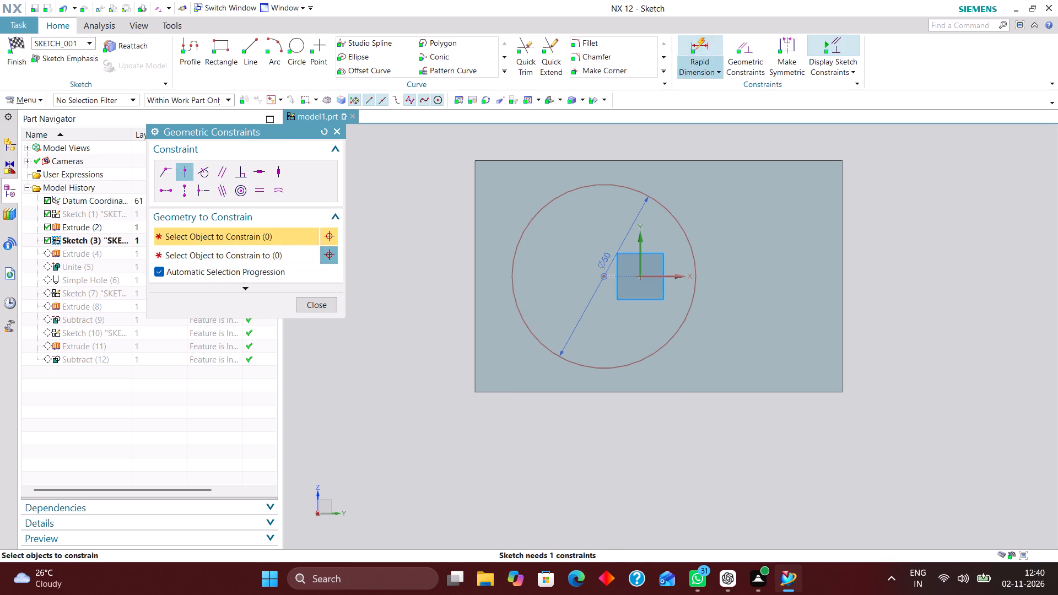
{"action": "left_click", "coordinate": [601, 277]}
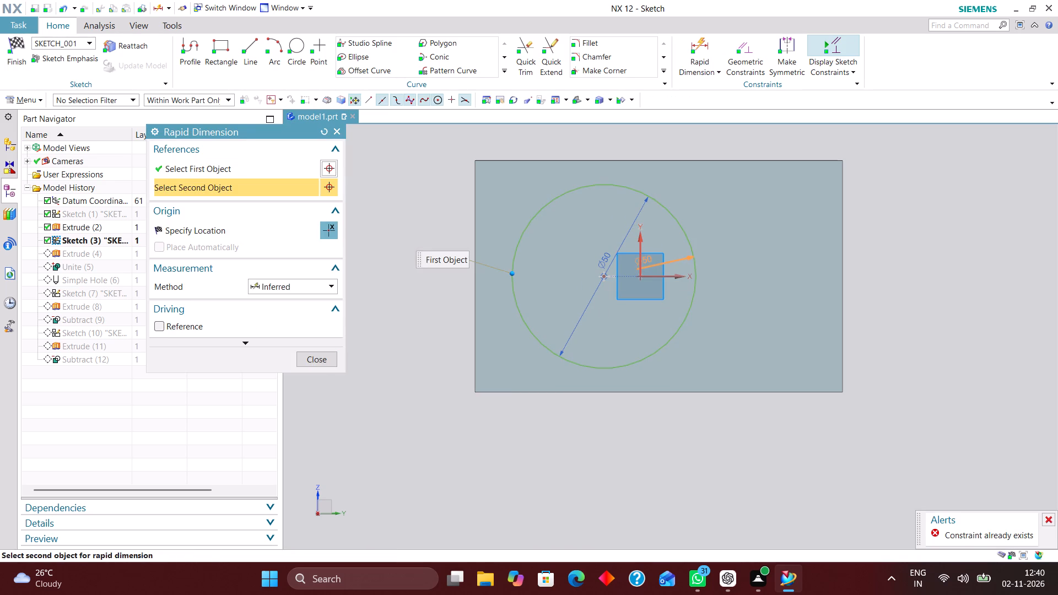
{"action": "left_click", "coordinate": [641, 259]}
{"action": "left_click", "coordinate": [618, 461]}
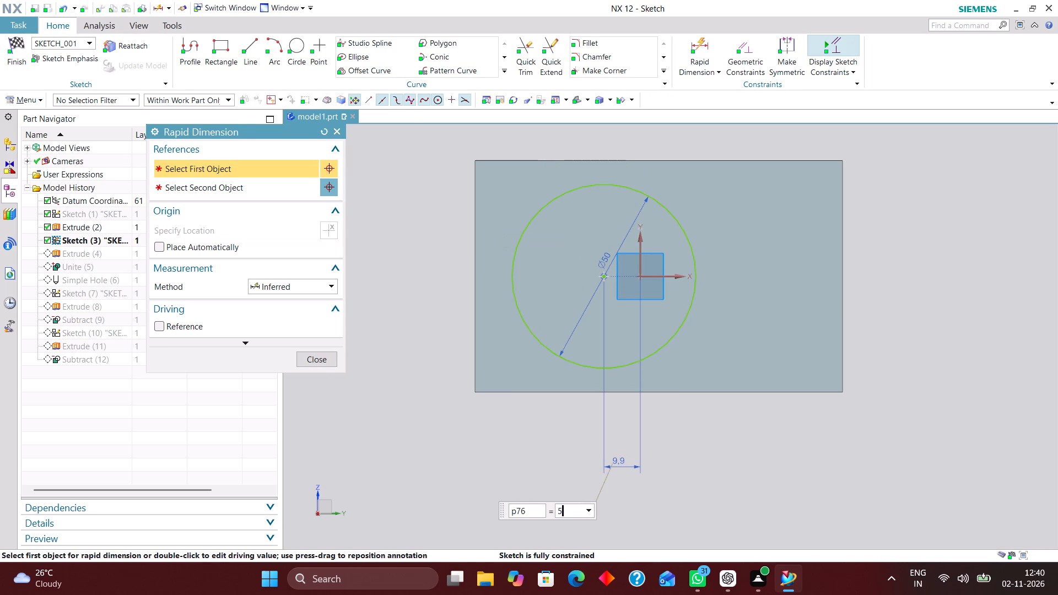
{"action": "key", "text": "5"}
{"action": "key", "text": "Return"}
{"action": "left_click", "coordinate": [327, 358]}
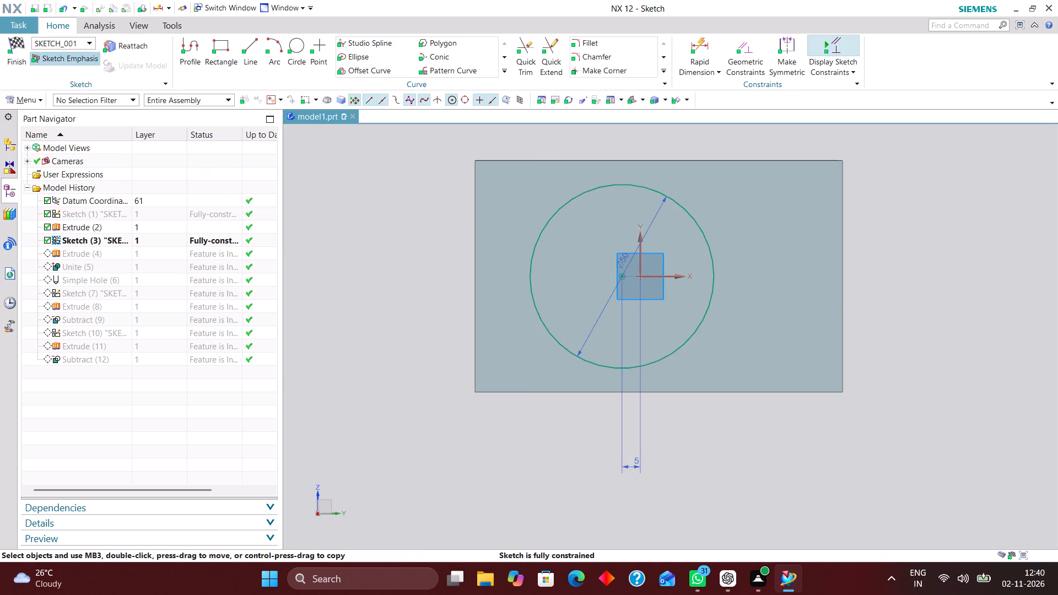
{"action": "left_click", "coordinate": [24, 45]}
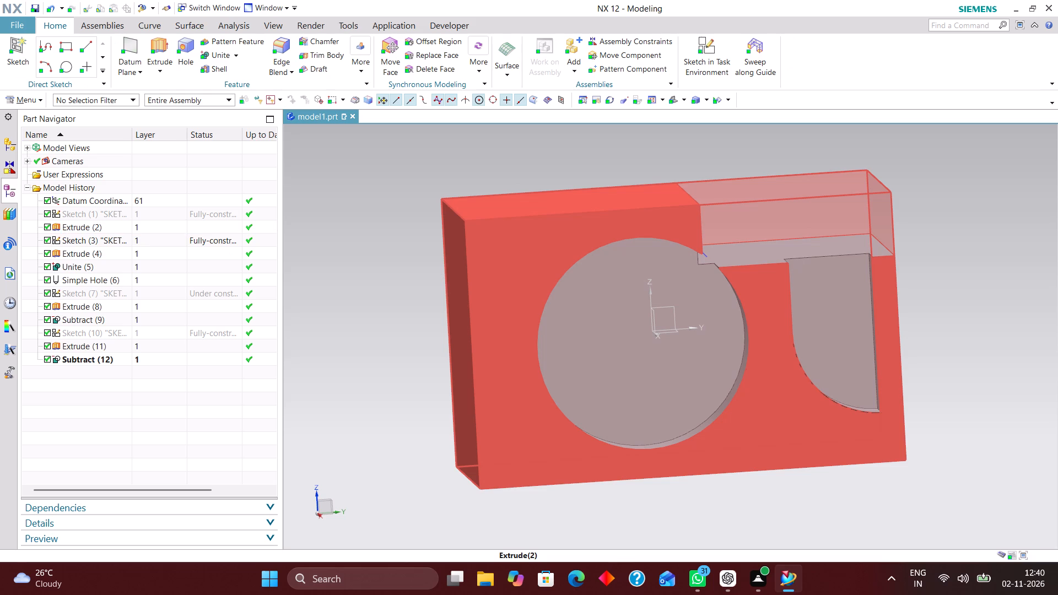
Reopen the end step's rectangle sketch and set the rectangle's extent along the block to 40 mm.
{"action": "middle_click_drag", "start_coordinate": [897, 210], "coordinate": [898, 217]}
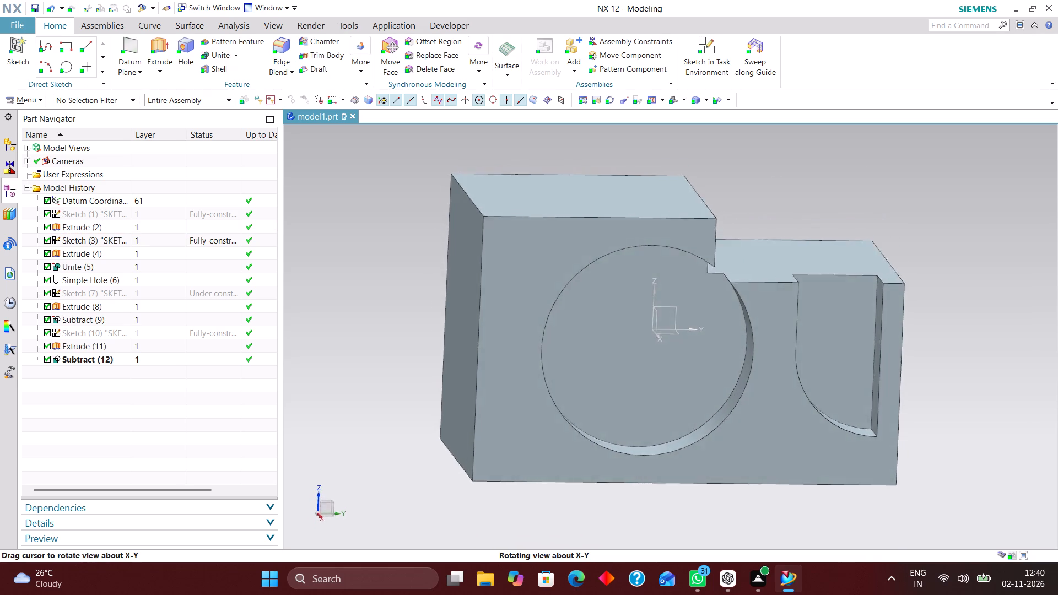
{"action": "middle_click_drag", "start_coordinate": [898, 217], "coordinate": [893, 221]}
{"action": "left_click", "coordinate": [155, 328]}
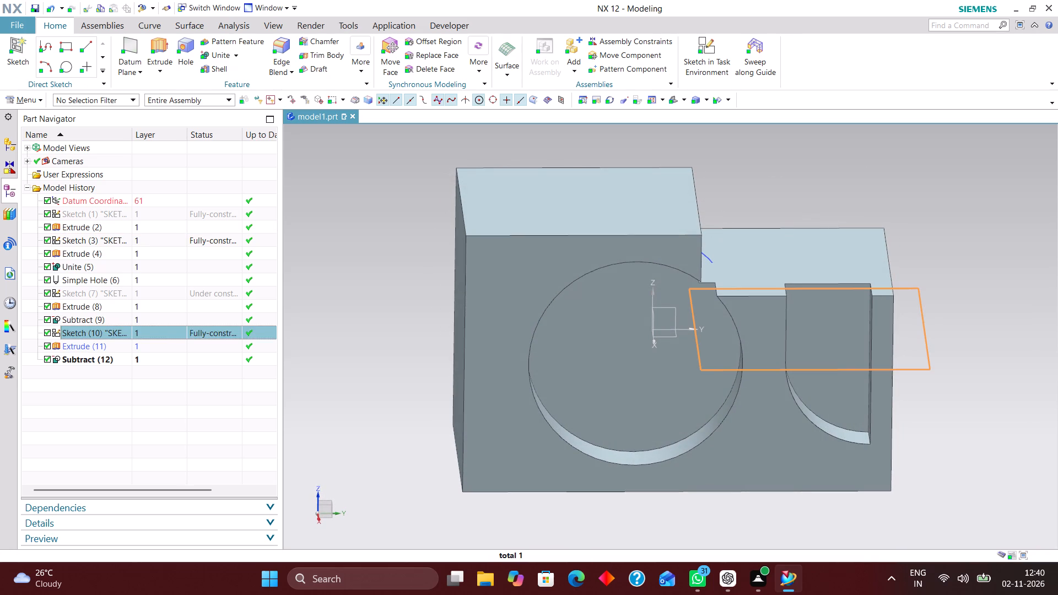
{"action": "right_click", "coordinate": [161, 329]}
{"action": "left_click", "coordinate": [242, 64]}
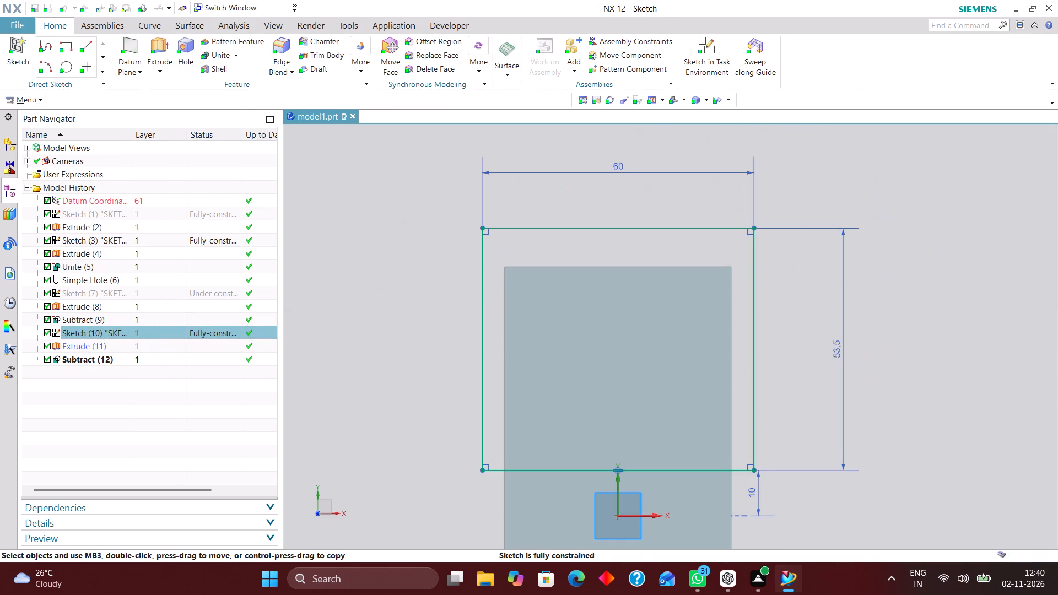
{"action": "double_click", "coordinate": [835, 348]}
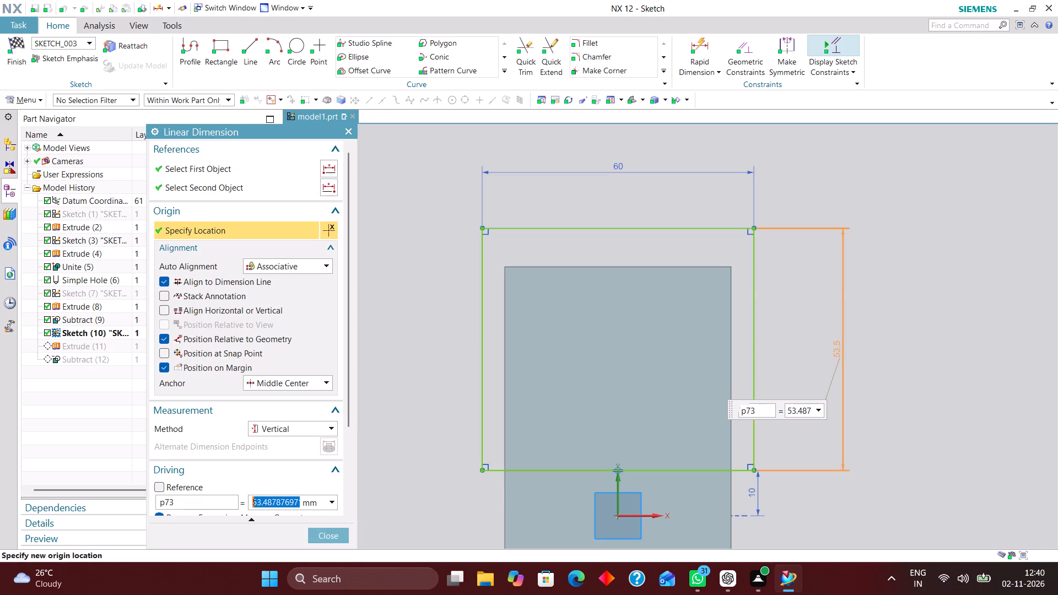
{"action": "type", "text": "40"}
{"action": "key", "text": "Return"}
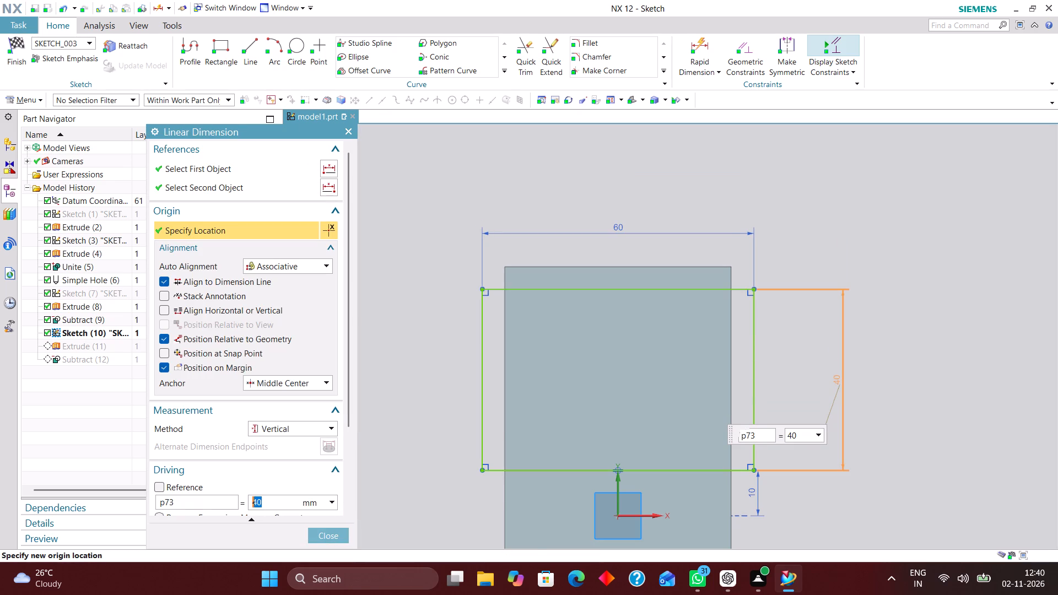
{"action": "scroll", "coordinate": [687, 312], "scroll_direction": "down", "scroll_amount": 1}
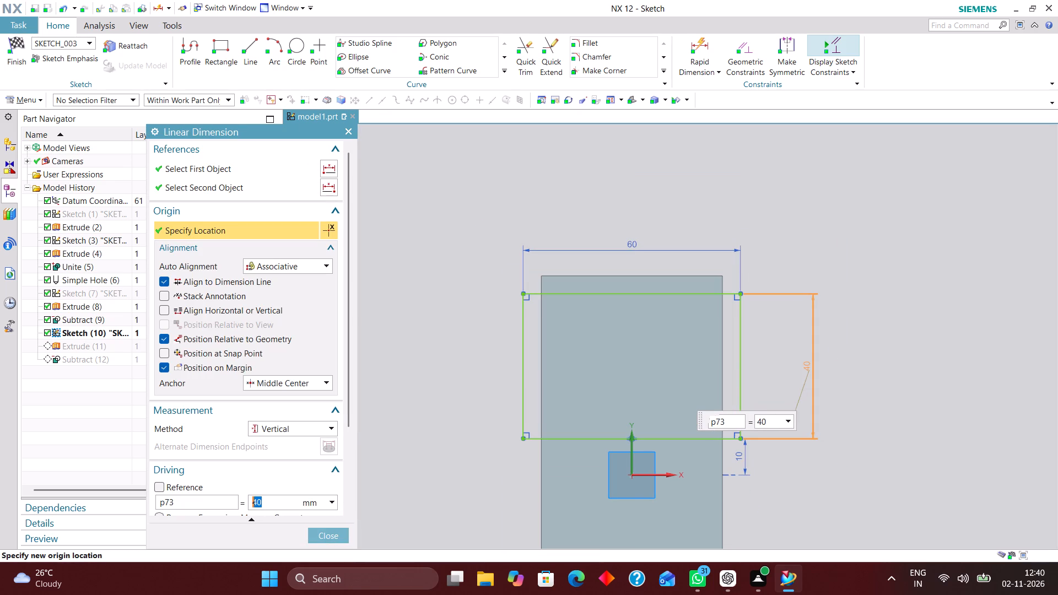
{"action": "left_click", "coordinate": [322, 535]}
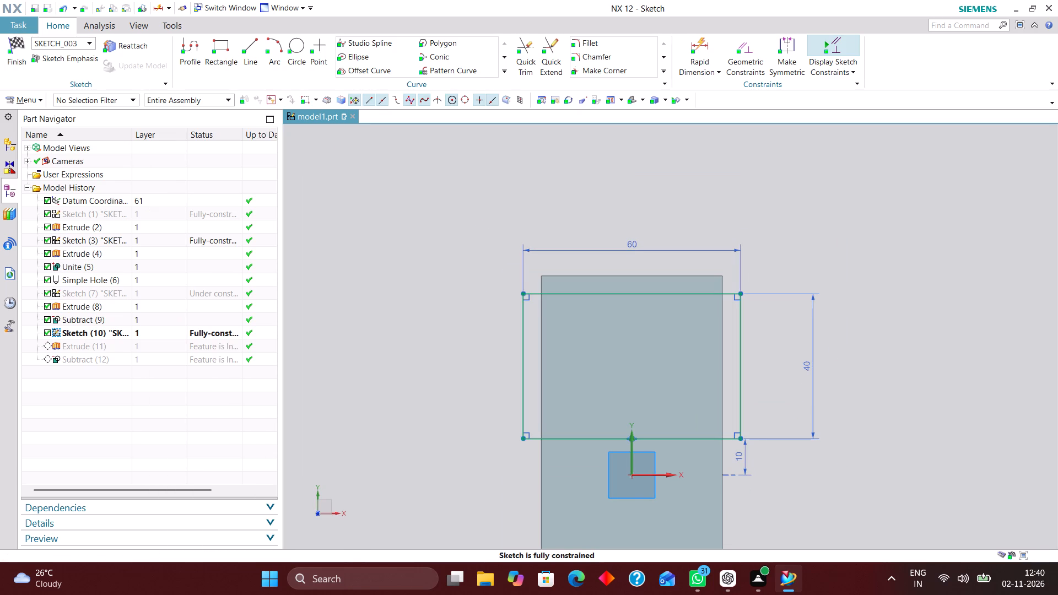
Replace the rectangle's 10 mm offset with a 40 mm dimension between the block's end edge and the rectangle's inner edge, and finish the sketch.
{"action": "right_click_drag", "start_coordinate": [744, 456], "coordinate": [640, 432]}
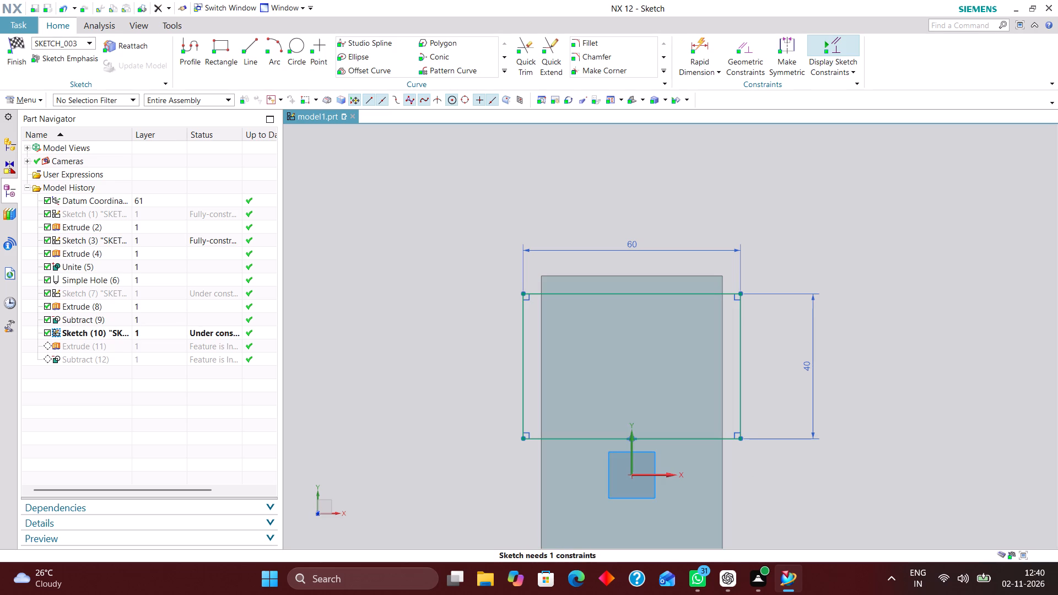
{"action": "left_click", "coordinate": [698, 40]}
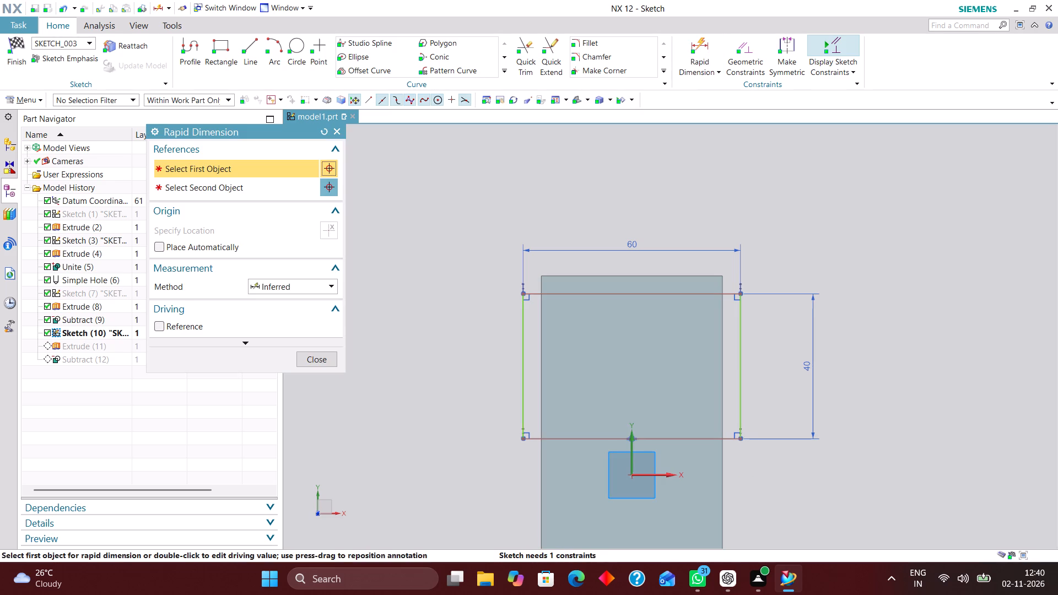
{"action": "left_click", "coordinate": [680, 274]}
{"action": "left_click", "coordinate": [681, 439]}
{"action": "left_click", "coordinate": [851, 345]}
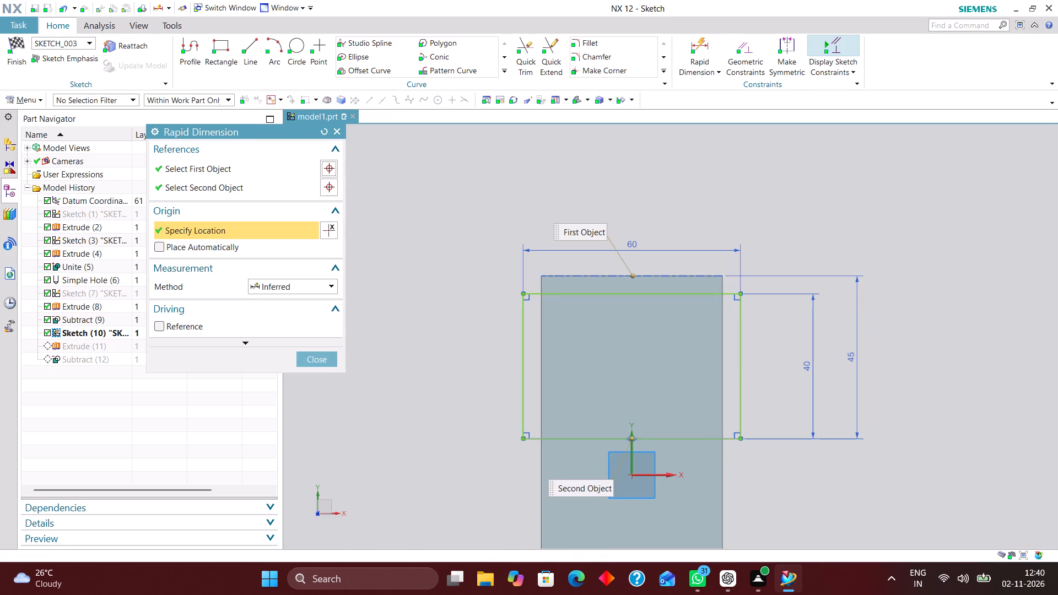
{"action": "type", "text": "40"}
{"action": "key", "text": "Return"}
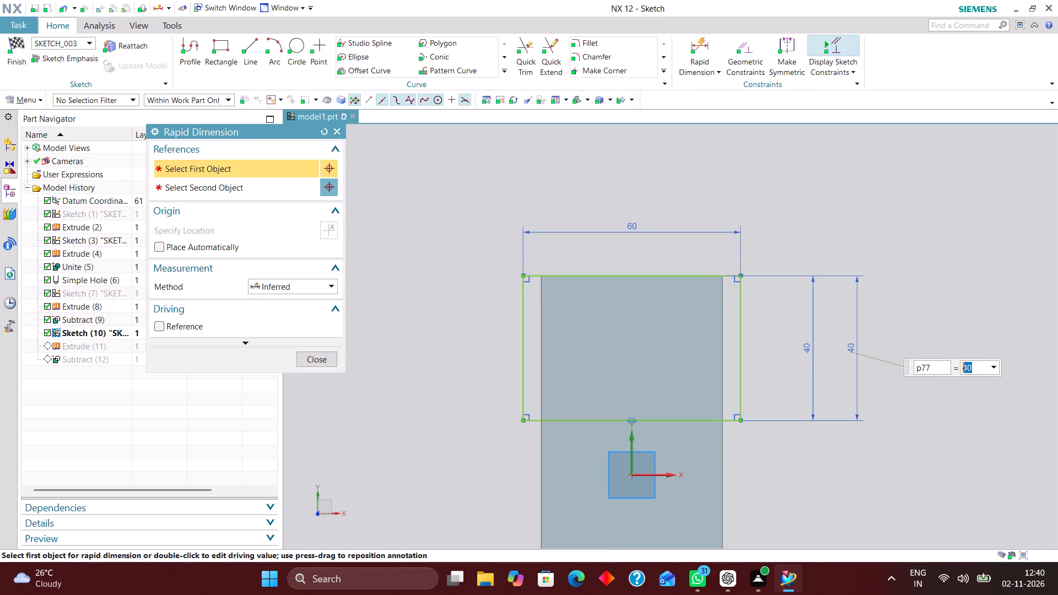
{"action": "left_click", "coordinate": [328, 356]}
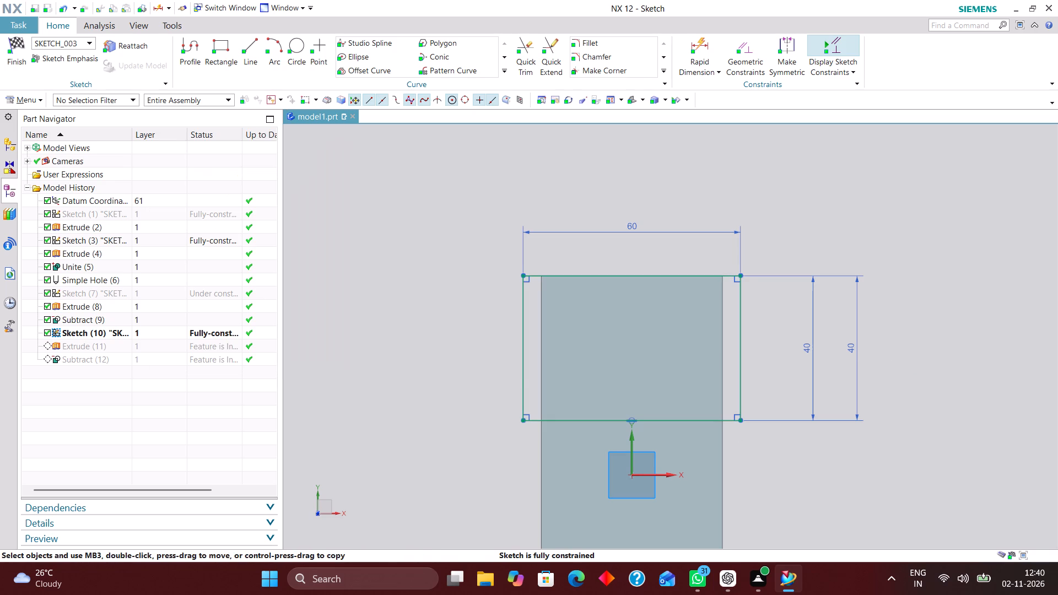
{"action": "left_click", "coordinate": [19, 43]}
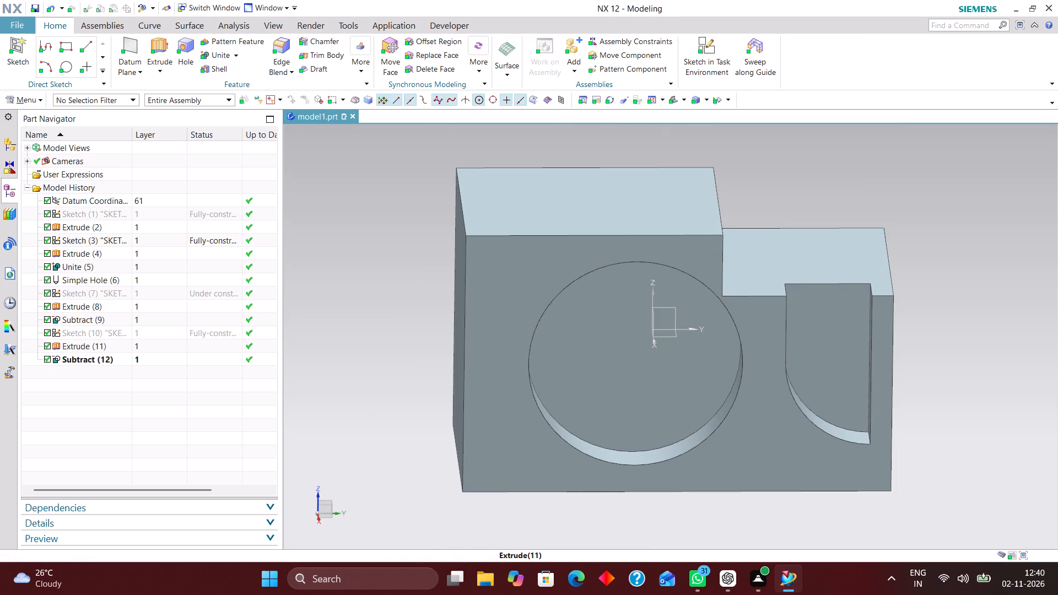
Reopen the rounded pocket's profile sketch from its extrusion and set the profile's outer edge distance from the vertical axis to 55 mm.
{"action": "middle_click_drag", "start_coordinate": [937, 261], "coordinate": [933, 256]}
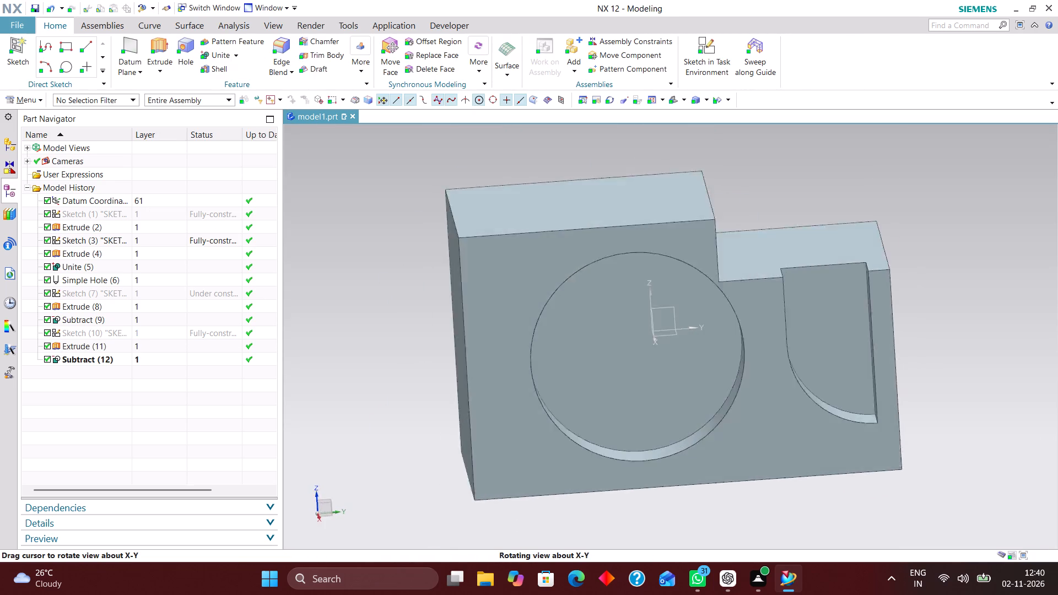
{"action": "middle_click_drag", "start_coordinate": [933, 256], "coordinate": [929, 247]}
{"action": "double_click", "coordinate": [810, 316]}
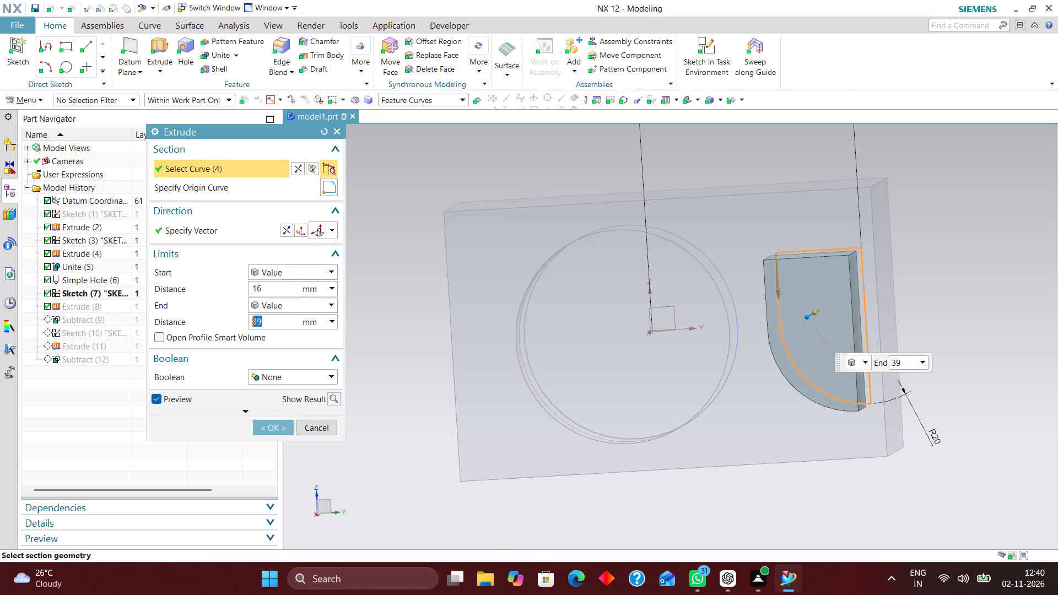
{"action": "left_click", "coordinate": [311, 167]}
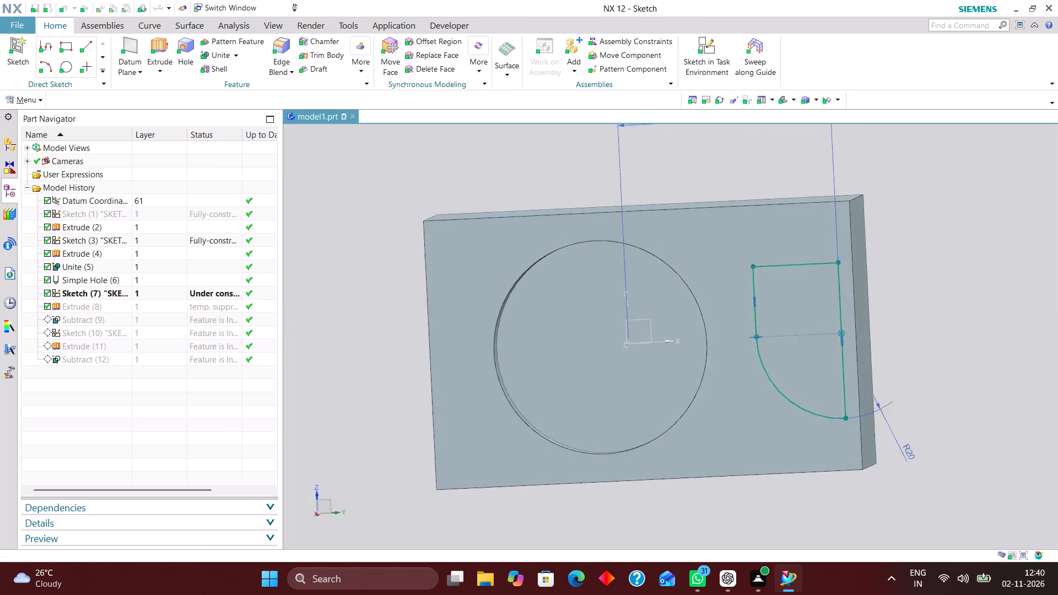
{"action": "scroll", "coordinate": [640, 245], "scroll_direction": "down", "scroll_amount": 1}
{"action": "scroll", "coordinate": [771, 265], "scroll_direction": "up", "scroll_amount": 1}
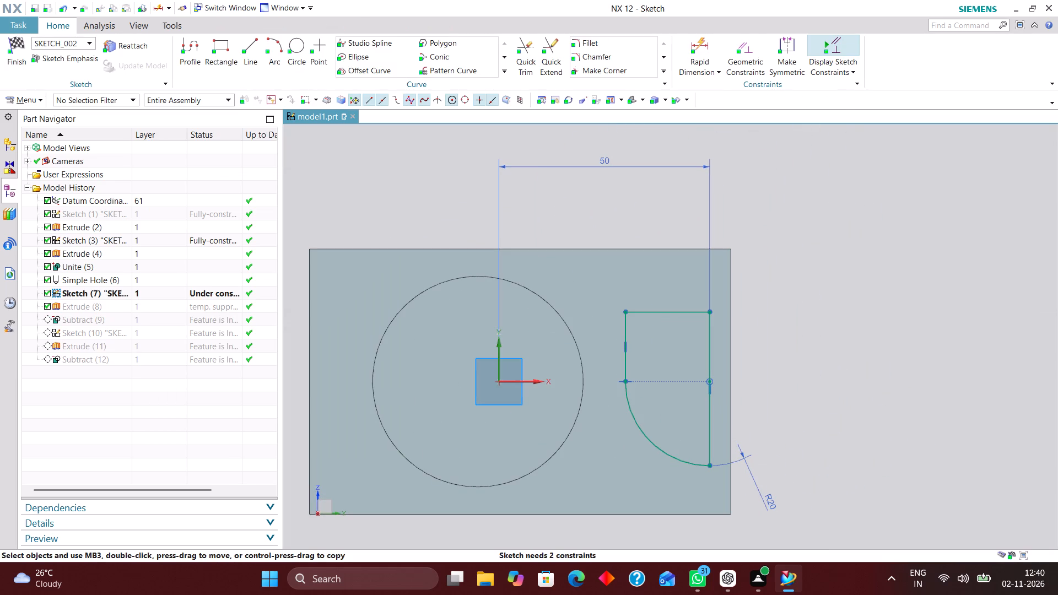
{"action": "double_click", "coordinate": [604, 160]}
{"action": "type", "text": "55"}
{"action": "left_click_drag", "start_coordinate": [536, 184], "coordinate": [464, 183]}
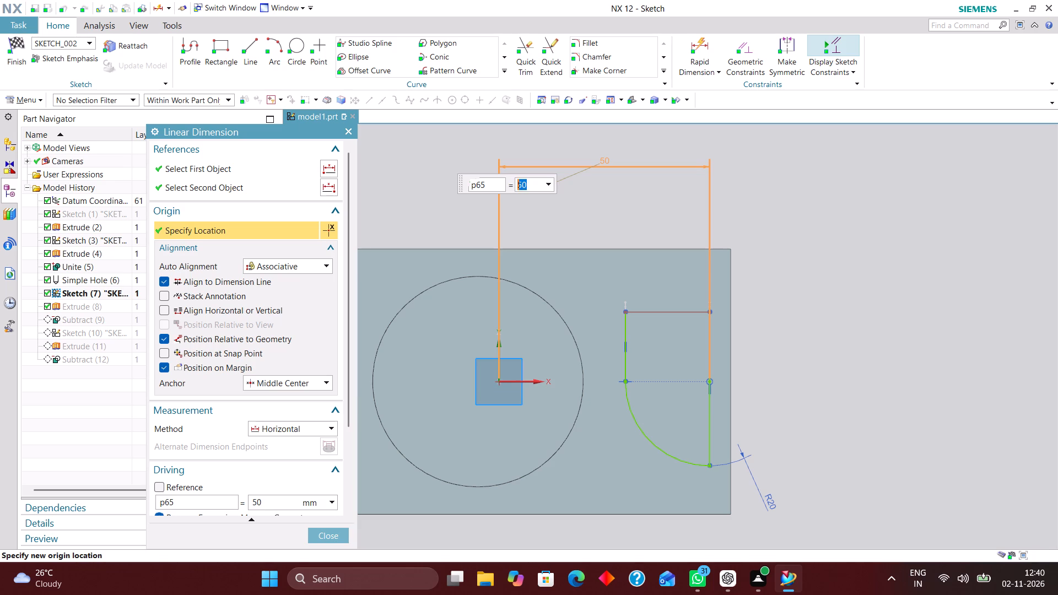
{"action": "type", "text": "55"}
{"action": "key", "text": "Return"}
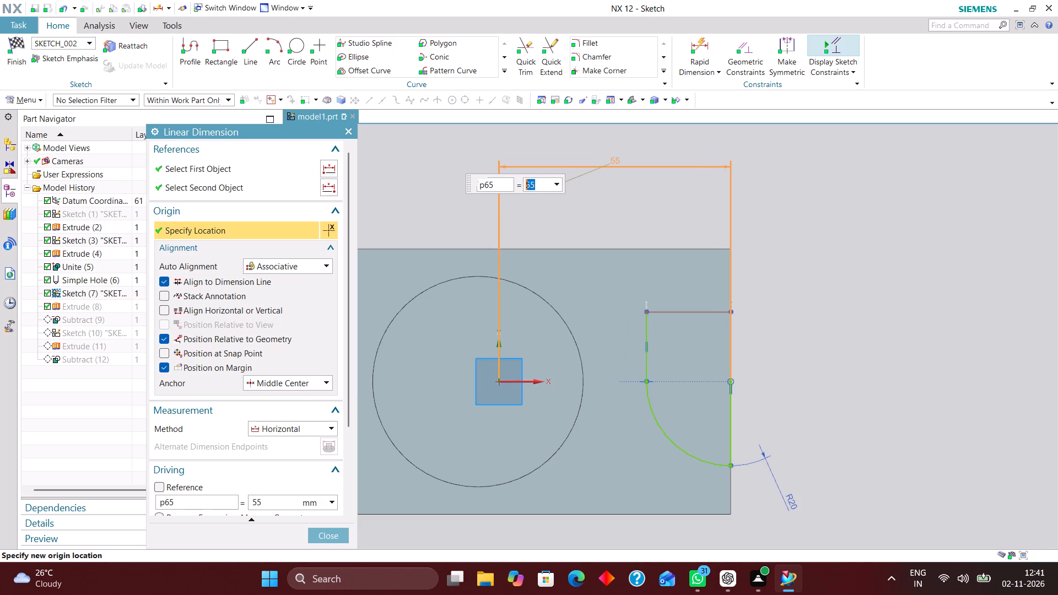
{"action": "left_click", "coordinate": [338, 535]}
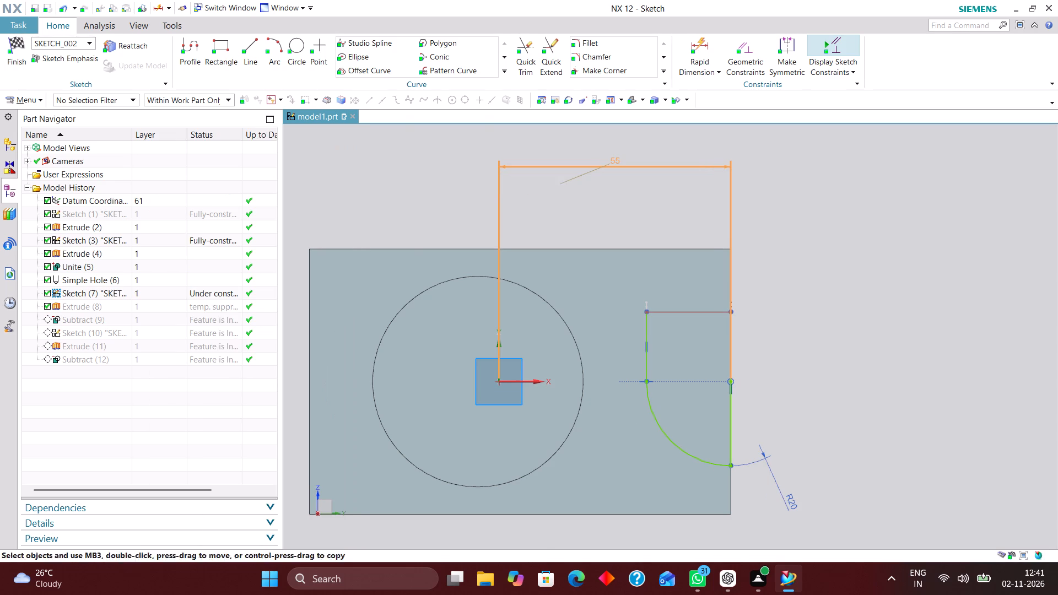
Finish the rounded pocket's profile sketch and accept its extrusion with the existing limits.
{"action": "left_click", "coordinate": [22, 50]}
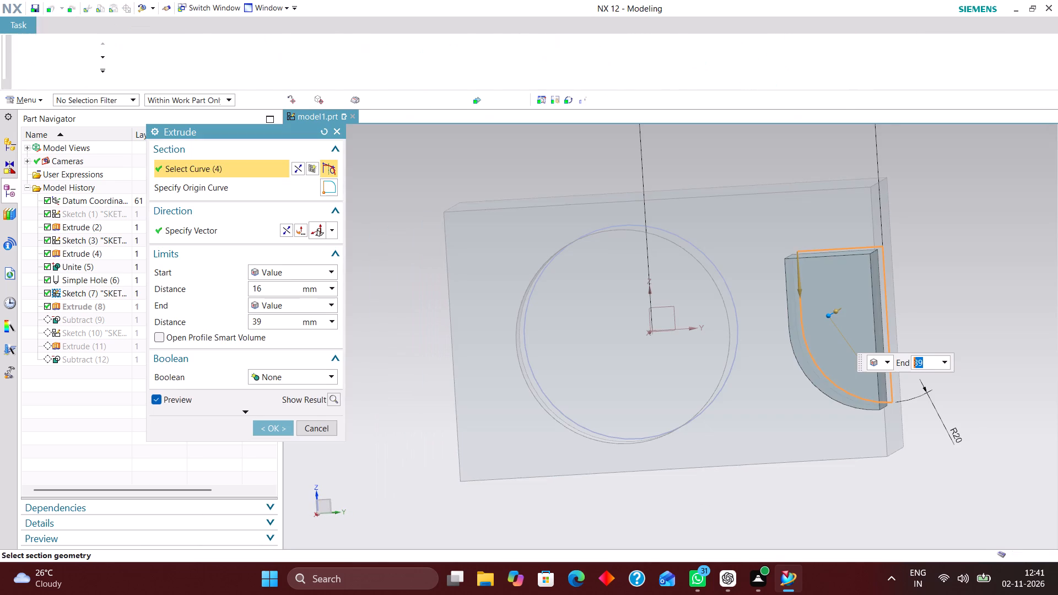
{"action": "left_click", "coordinate": [282, 428]}
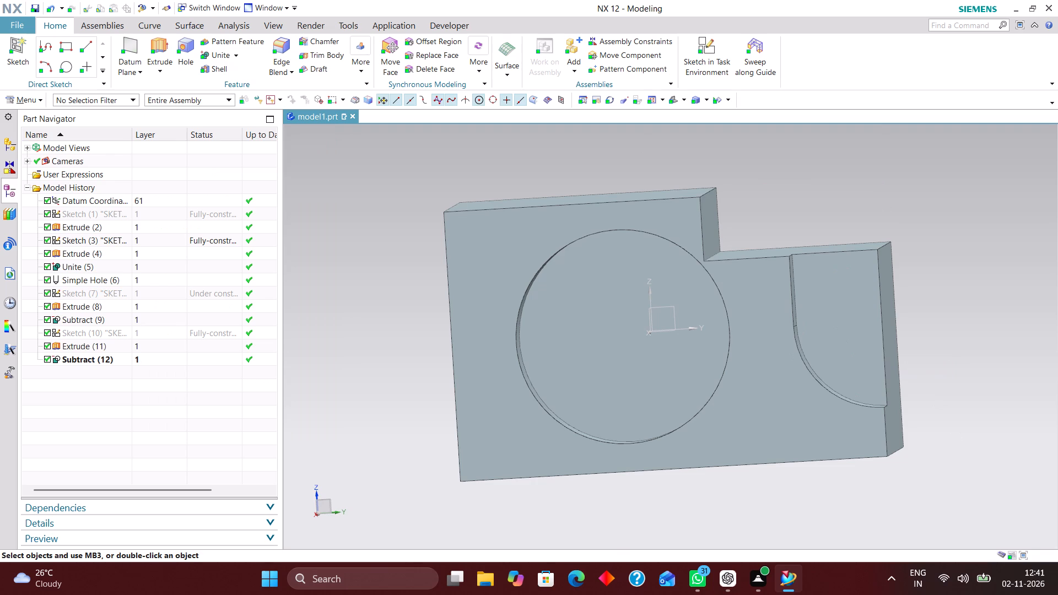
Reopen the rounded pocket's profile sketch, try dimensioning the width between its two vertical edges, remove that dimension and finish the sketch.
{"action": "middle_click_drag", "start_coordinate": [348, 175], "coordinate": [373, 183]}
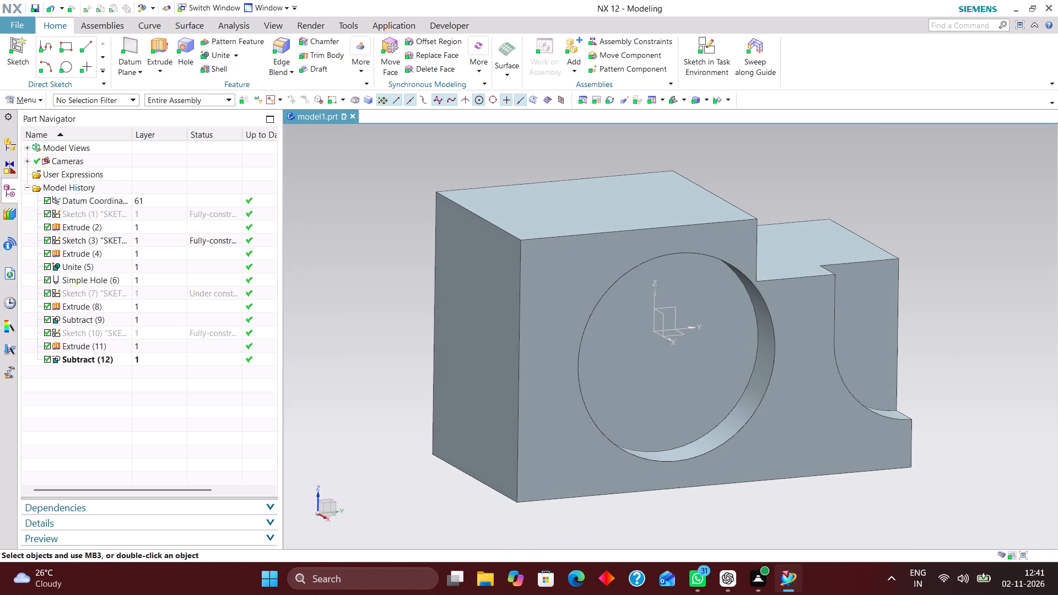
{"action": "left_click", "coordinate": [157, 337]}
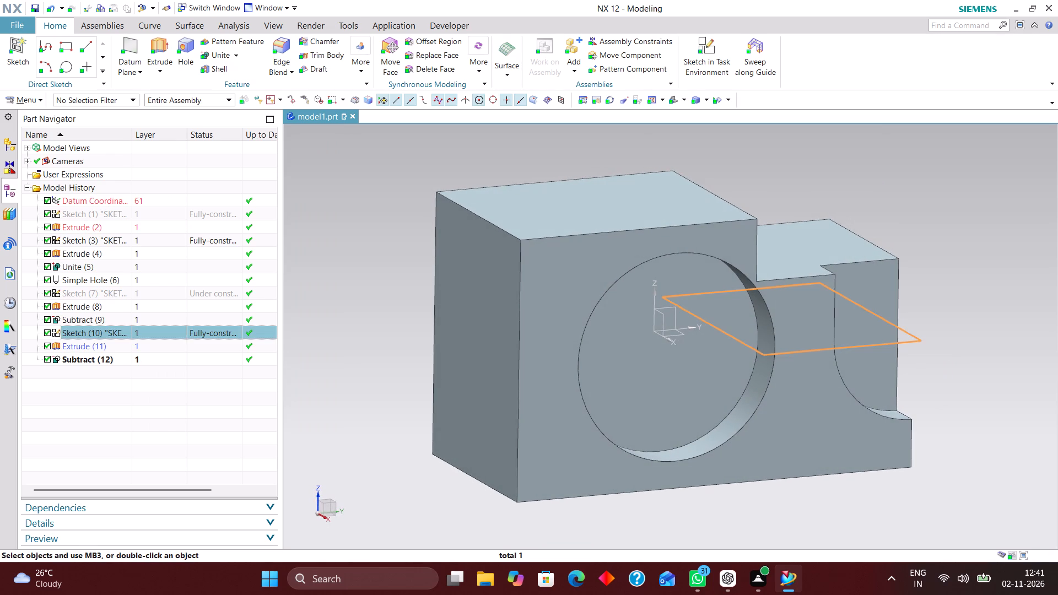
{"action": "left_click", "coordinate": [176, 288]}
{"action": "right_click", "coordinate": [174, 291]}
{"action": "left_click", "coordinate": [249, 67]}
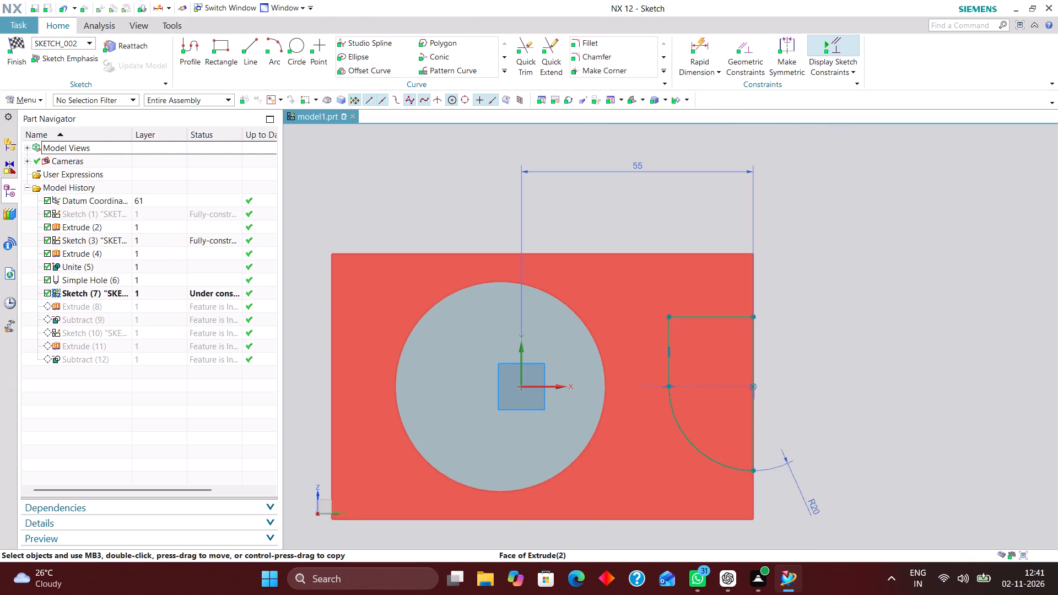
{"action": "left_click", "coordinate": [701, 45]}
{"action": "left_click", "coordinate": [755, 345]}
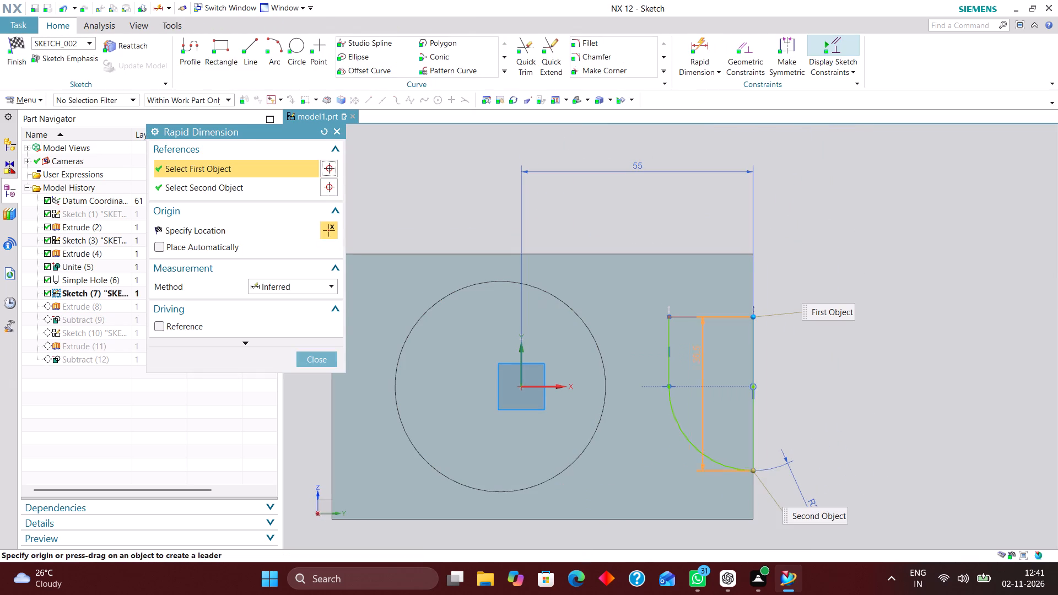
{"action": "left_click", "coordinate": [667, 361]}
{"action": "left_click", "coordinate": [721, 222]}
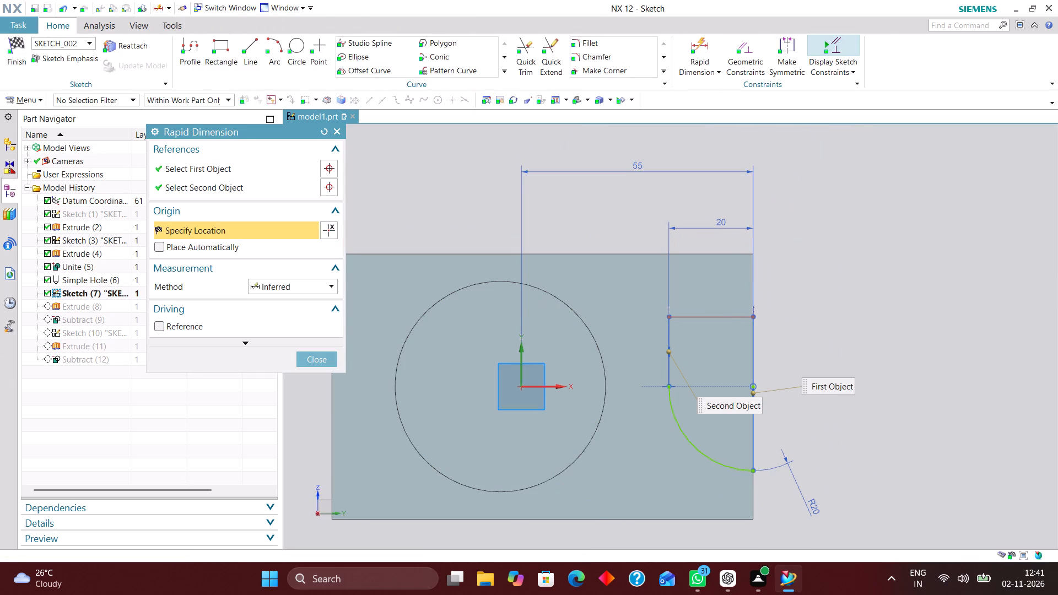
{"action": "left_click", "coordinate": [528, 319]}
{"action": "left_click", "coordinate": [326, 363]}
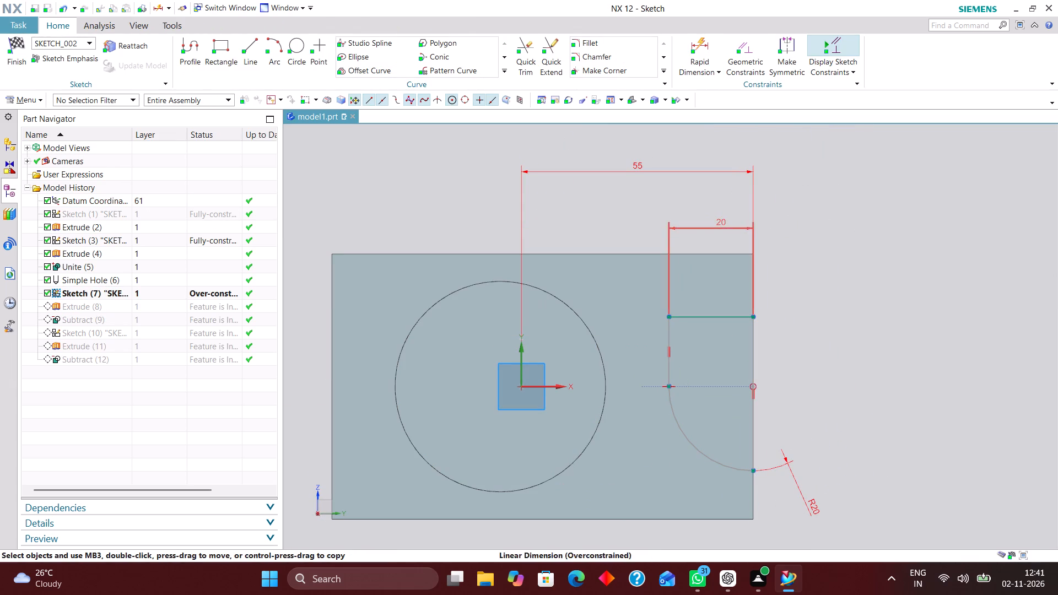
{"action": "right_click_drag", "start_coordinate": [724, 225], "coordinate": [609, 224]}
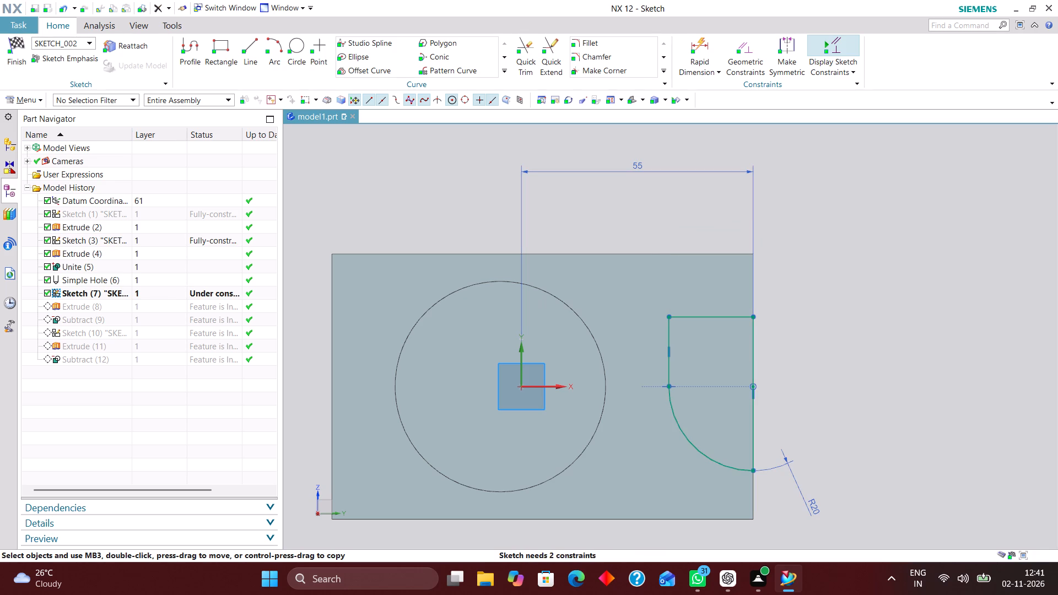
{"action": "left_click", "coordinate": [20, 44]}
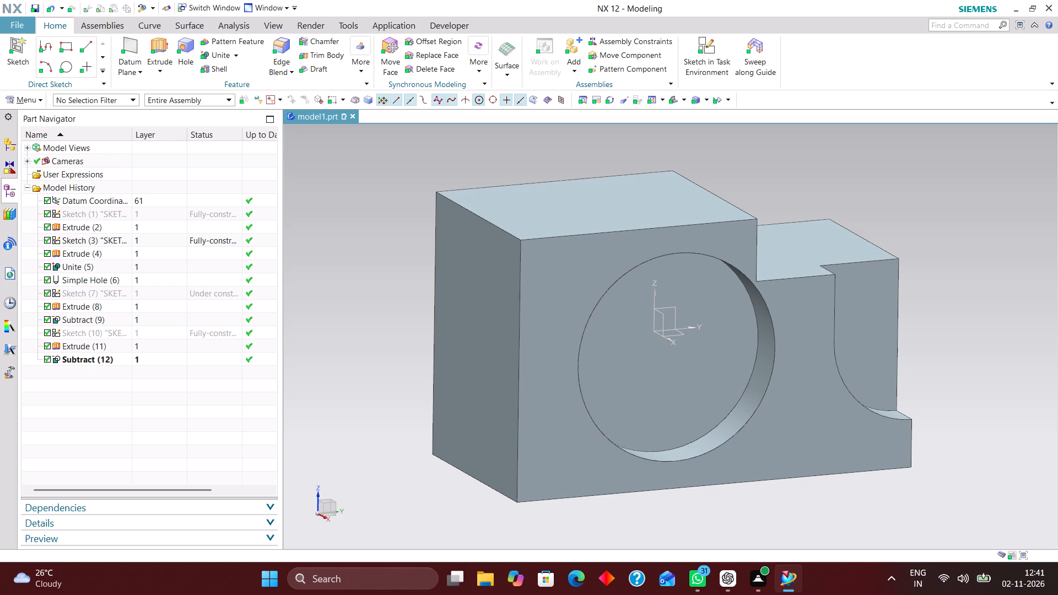
Examine the bracket from several angles, checking the circular recess, end step and rounded pocket.
{"action": "left_click", "coordinate": [1054, 254]}
{"action": "scroll", "coordinate": [807, 234], "scroll_direction": "down", "scroll_amount": 2}
{"action": "scroll", "coordinate": [855, 286], "scroll_direction": "up", "scroll_amount": 1}
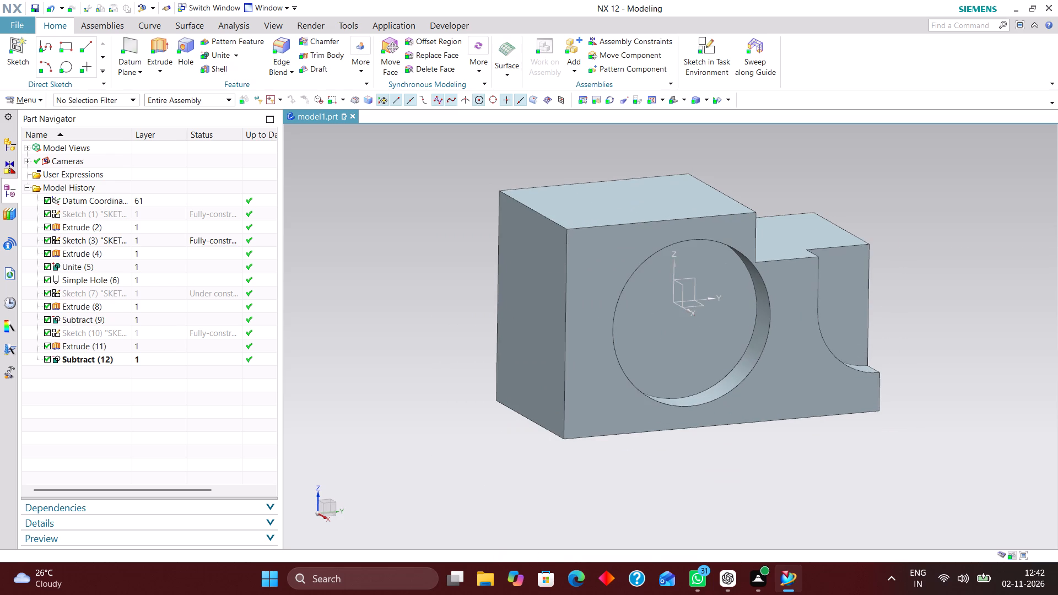
{"action": "scroll", "coordinate": [904, 296], "scroll_direction": "up", "scroll_amount": 1}
{"action": "middle_click_drag", "start_coordinate": [912, 280], "coordinate": [919, 301]}
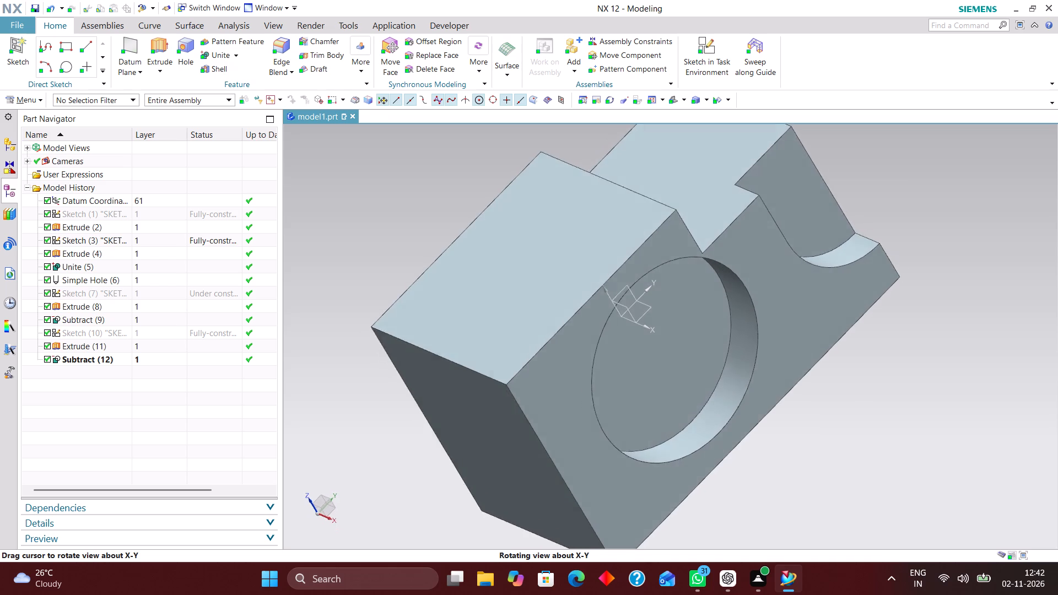
{"action": "middle_click_drag", "start_coordinate": [919, 301], "coordinate": [903, 286]}
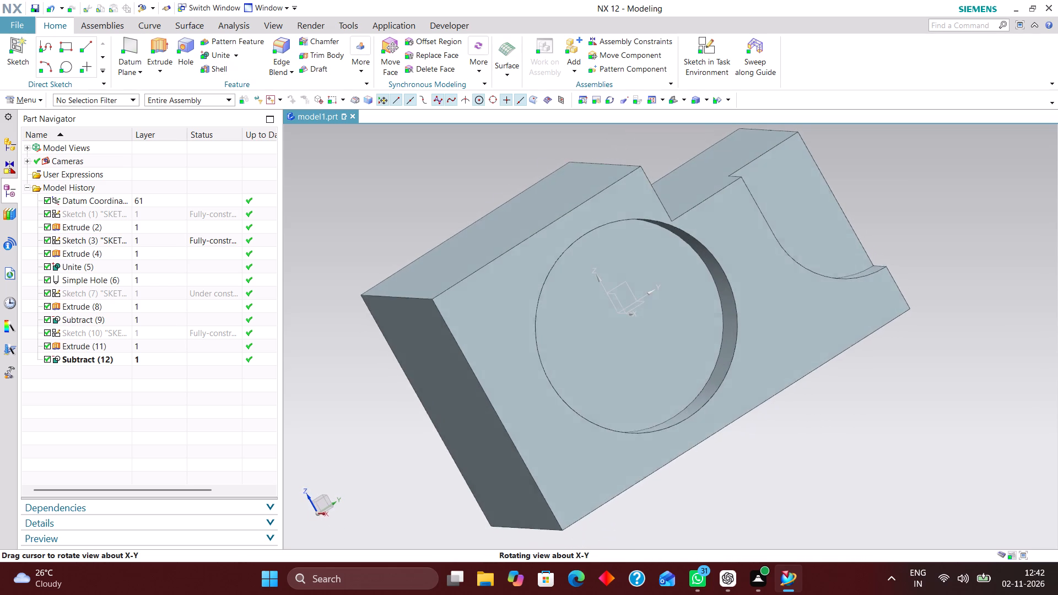
{"action": "middle_click_drag", "start_coordinate": [903, 286], "coordinate": [899, 283]}
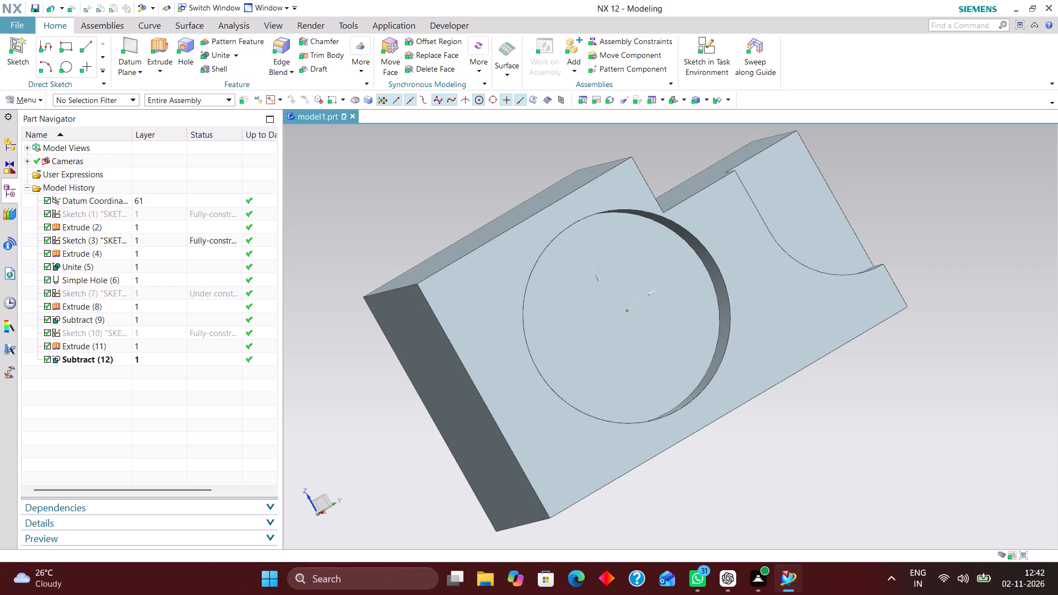
{"action": "middle_click_drag", "start_coordinate": [942, 273], "coordinate": [937, 292]}
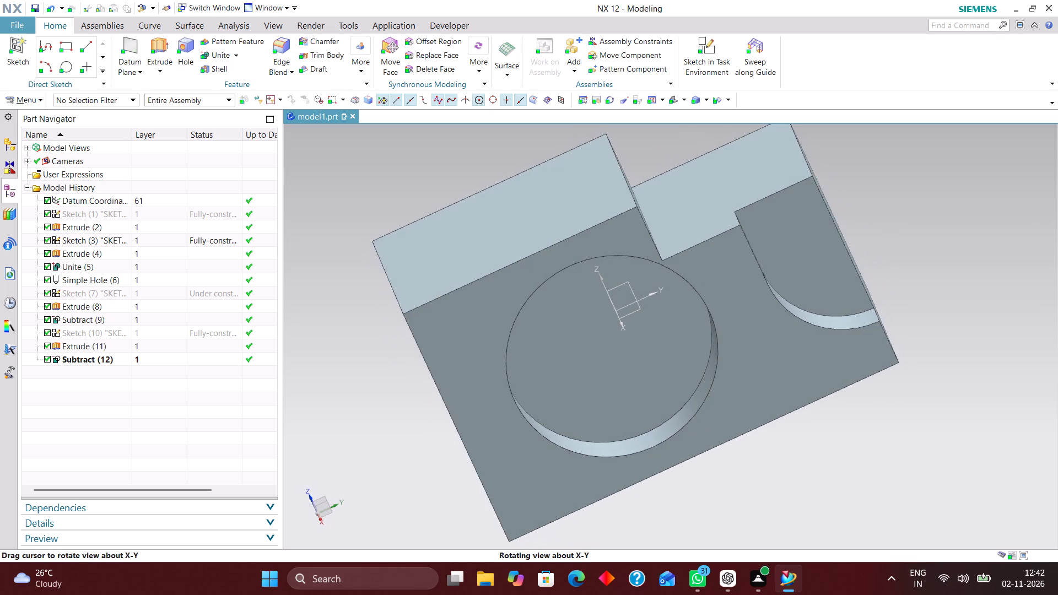
{"action": "middle_click_drag", "start_coordinate": [937, 292], "coordinate": [944, 291]}
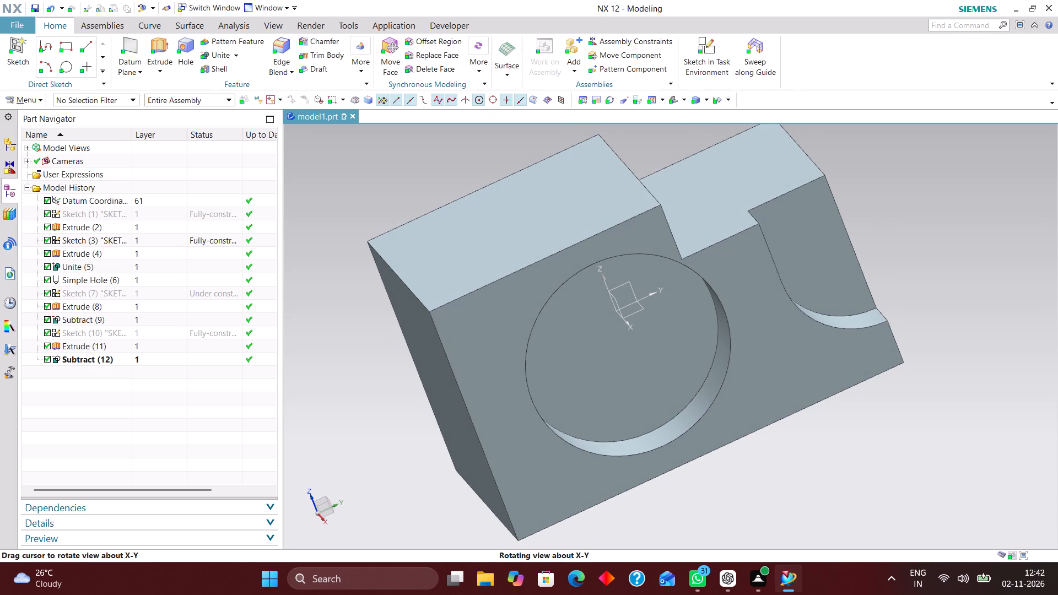
{"action": "middle_click_drag", "start_coordinate": [944, 291], "coordinate": [947, 292]}
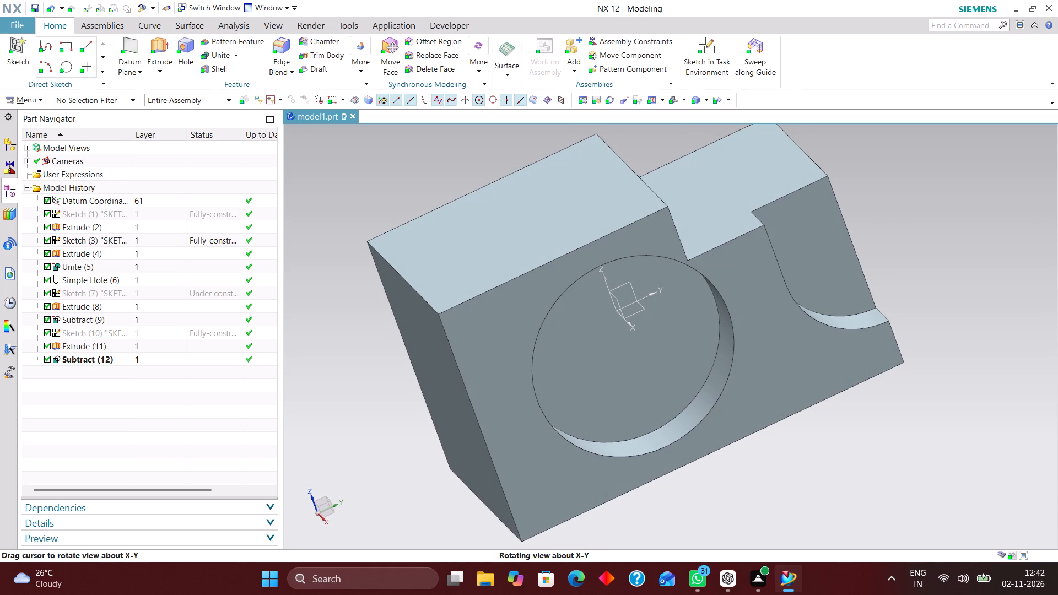
{"action": "middle_click_drag", "start_coordinate": [947, 292], "coordinate": [942, 296]}
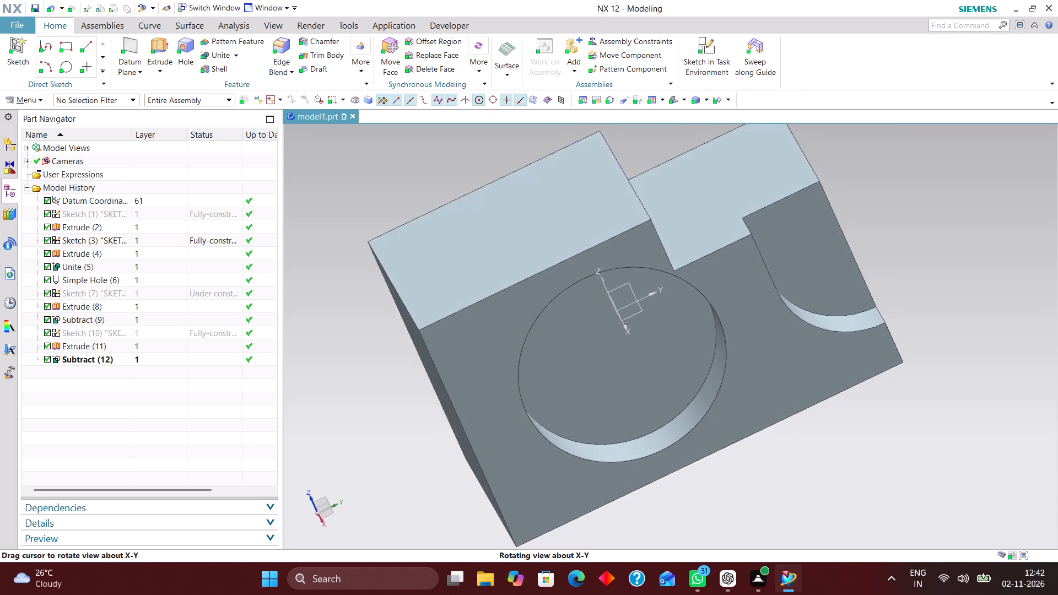
{"action": "middle_click_drag", "start_coordinate": [942, 296], "coordinate": [943, 286]}
{"action": "middle_click", "coordinate": [943, 286]}
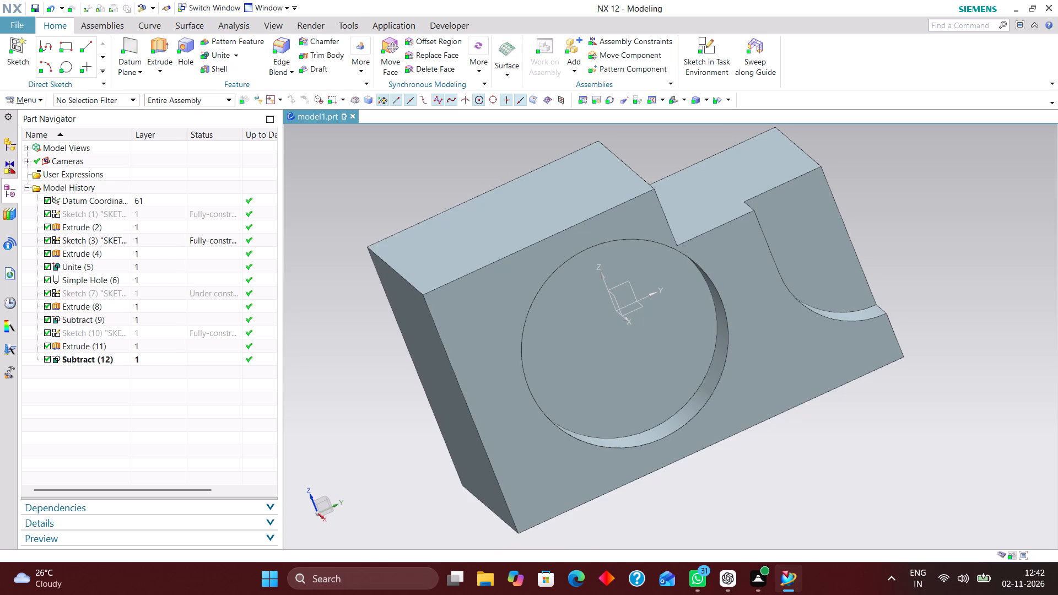
{"action": "middle_click_drag", "start_coordinate": [972, 255], "coordinate": [994, 263]}
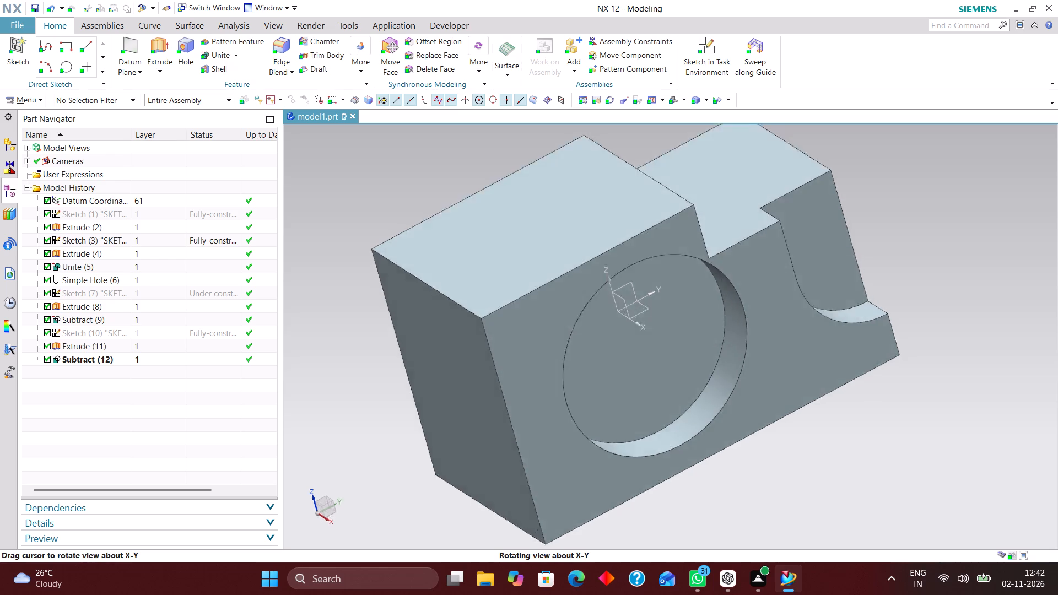
{"action": "middle_click_drag", "start_coordinate": [994, 263], "coordinate": [959, 251]}
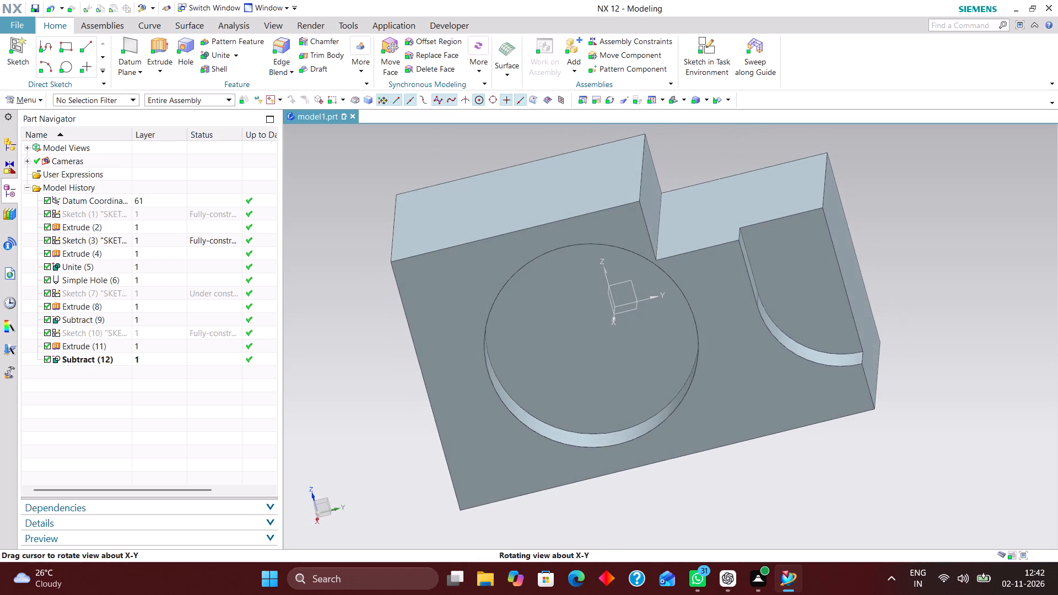
{"action": "middle_click_drag", "start_coordinate": [959, 251], "coordinate": [961, 251]}
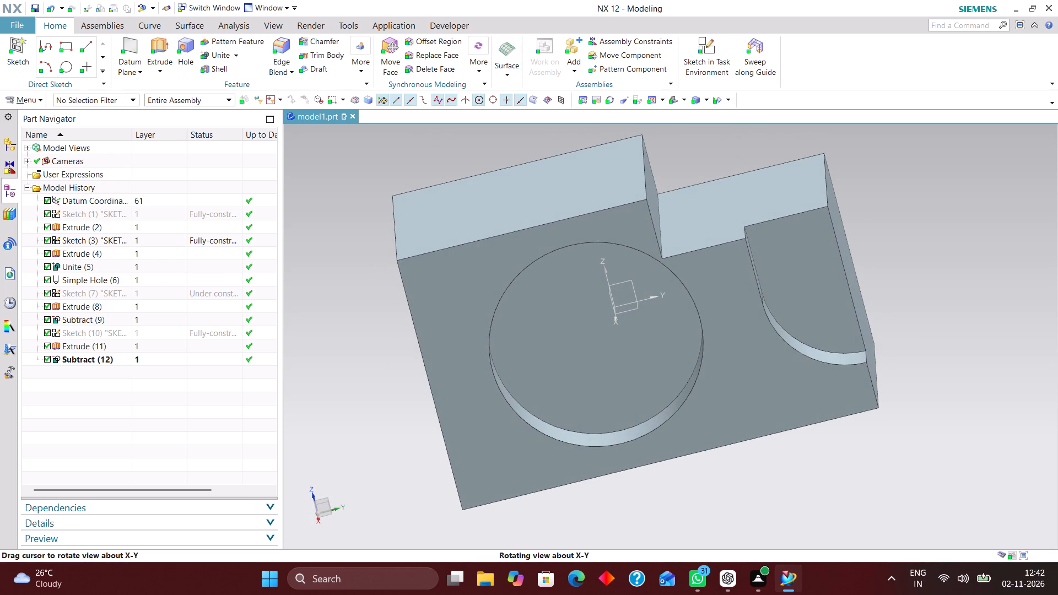
{"action": "middle_click_drag", "start_coordinate": [961, 251], "coordinate": [959, 248]}
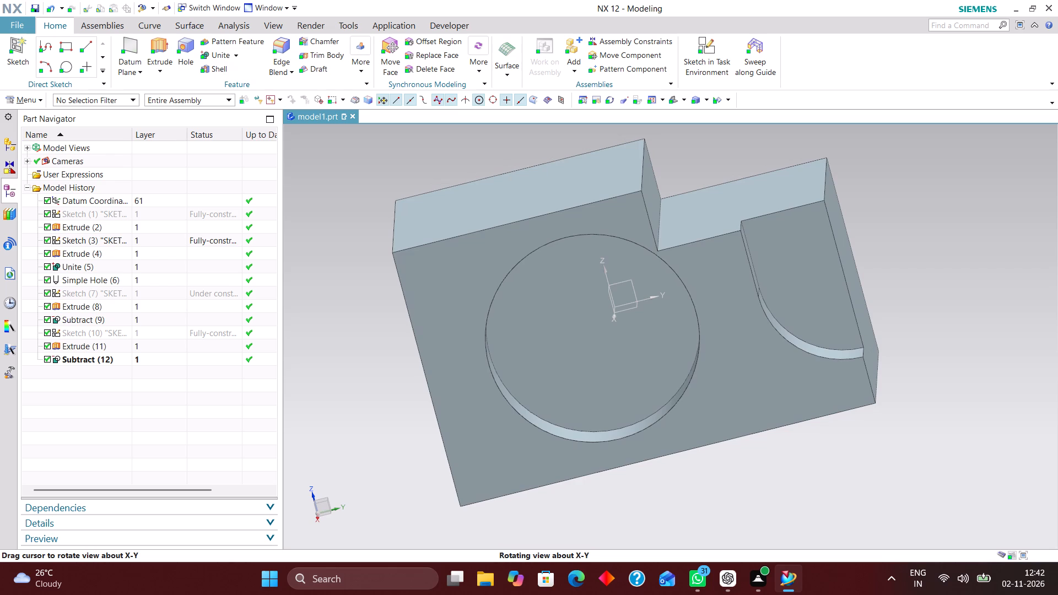
{"action": "middle_click_drag", "start_coordinate": [959, 248], "coordinate": [960, 247]}
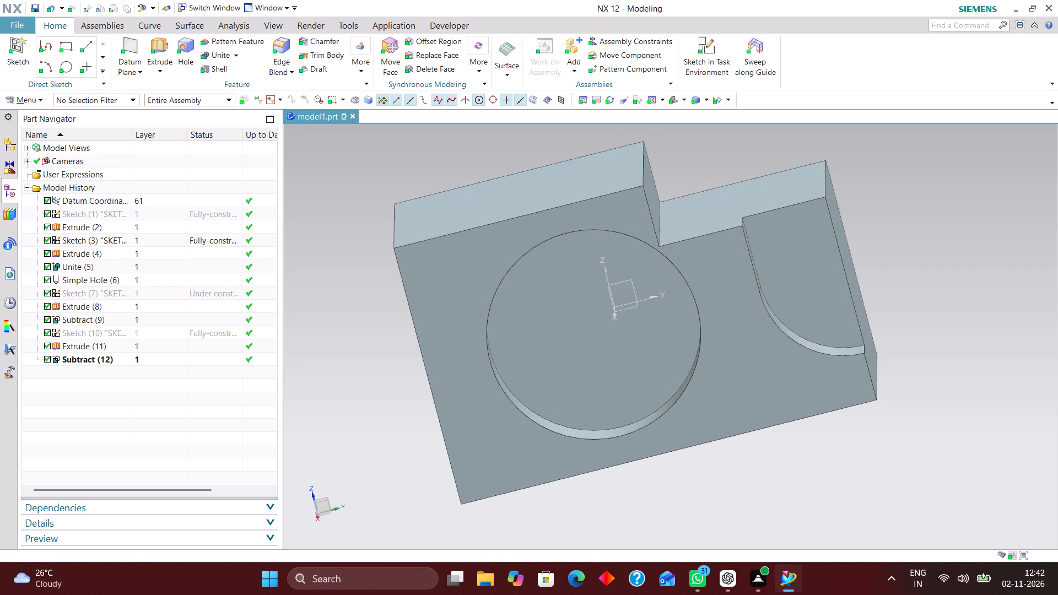
Create a new sketch on the YZ plane of the datum coordinate system.
{"action": "left_click", "coordinate": [704, 45]}
{"action": "left_click", "coordinate": [628, 283]}
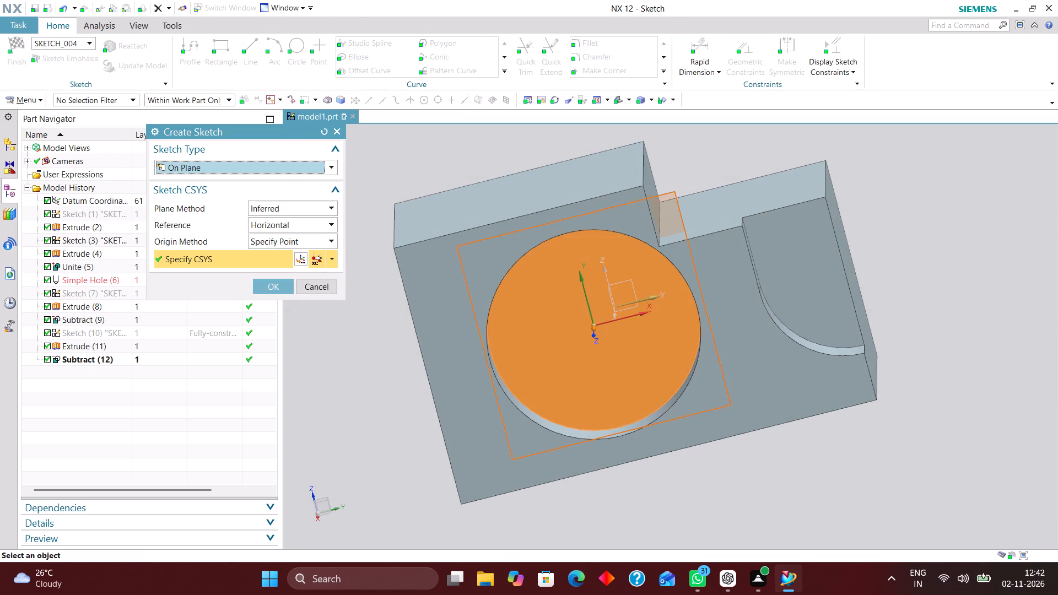
{"action": "left_click", "coordinate": [326, 132]}
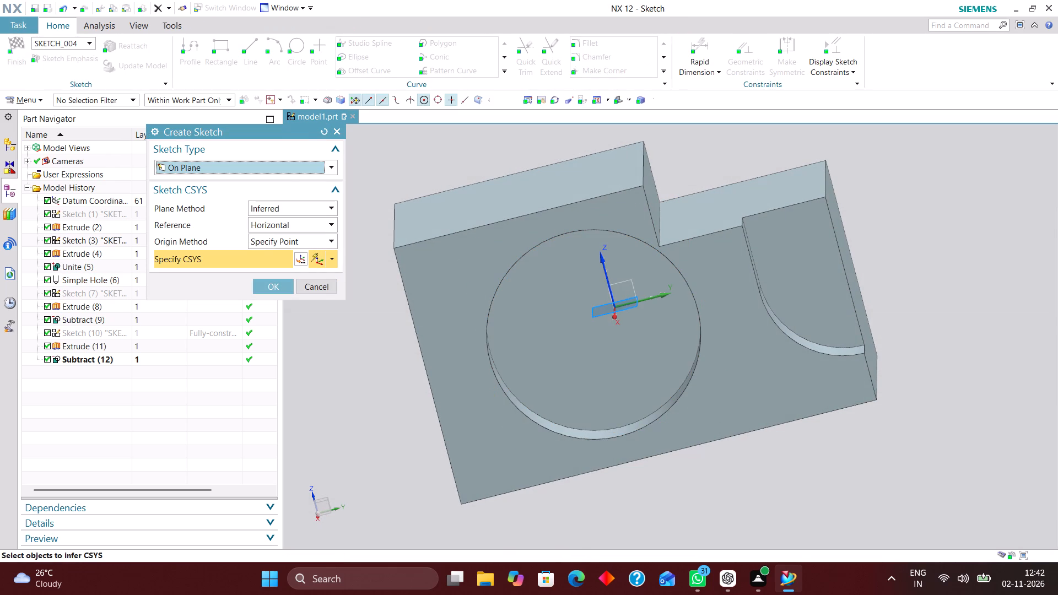
{"action": "left_click", "coordinate": [629, 278]}
{"action": "left_click", "coordinate": [321, 131]}
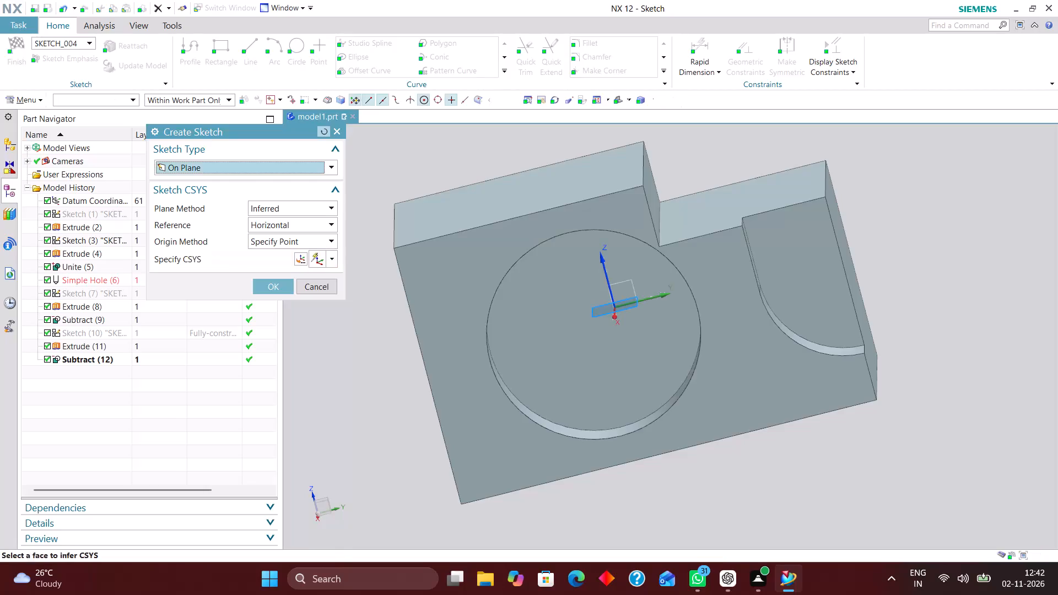
{"action": "left_click", "coordinate": [629, 280]}
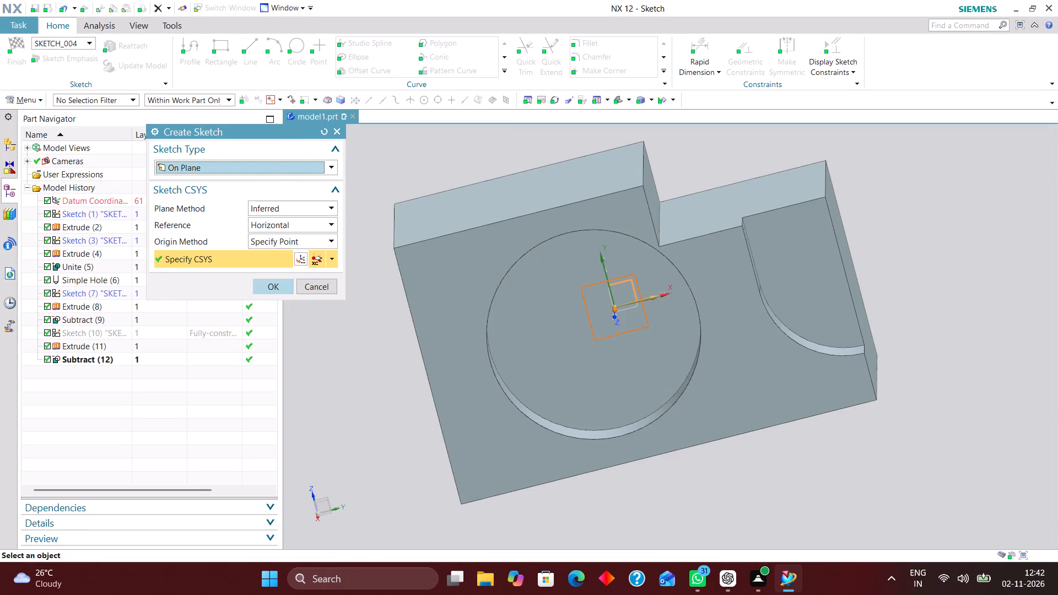
{"action": "left_click", "coordinate": [279, 283]}
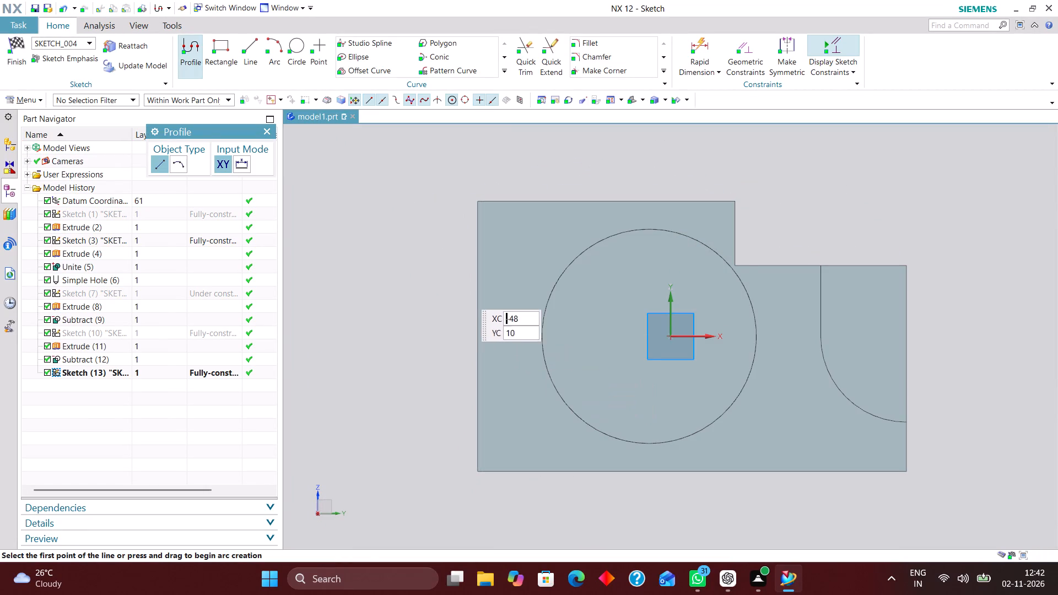
Sketch a free horizontal line below the block's lower edge.
{"action": "scroll", "coordinate": [462, 289], "scroll_direction": "down", "scroll_amount": 2}
{"action": "scroll", "coordinate": [768, 400], "scroll_direction": "up", "scroll_amount": 3}
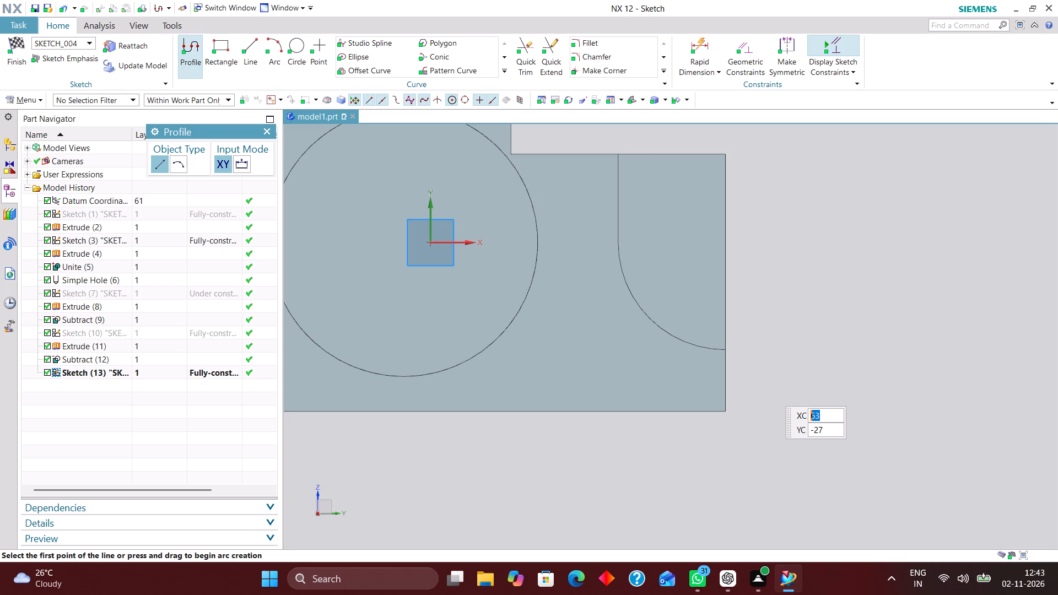
{"action": "scroll", "coordinate": [781, 326], "scroll_direction": "down", "scroll_amount": 1}
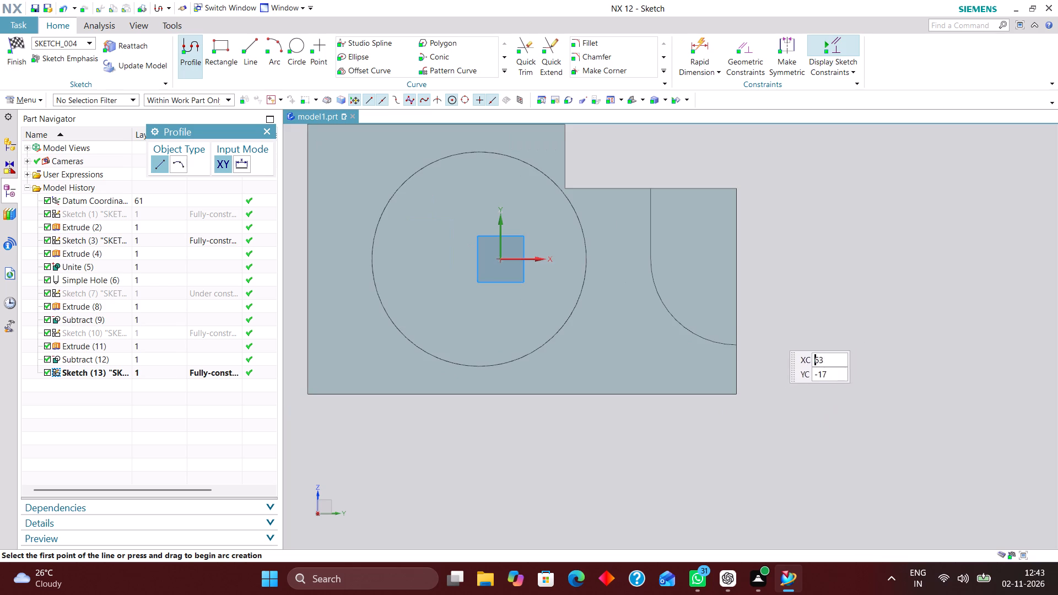
{"action": "left_click", "coordinate": [250, 48]}
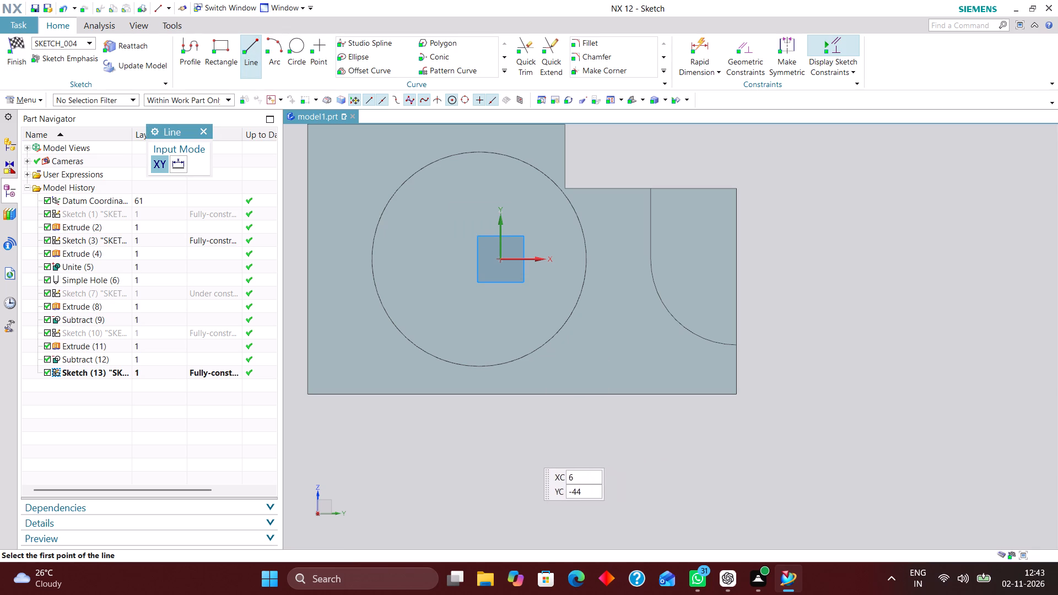
{"action": "left_click", "coordinate": [526, 450]}
{"action": "left_click", "coordinate": [677, 442]}
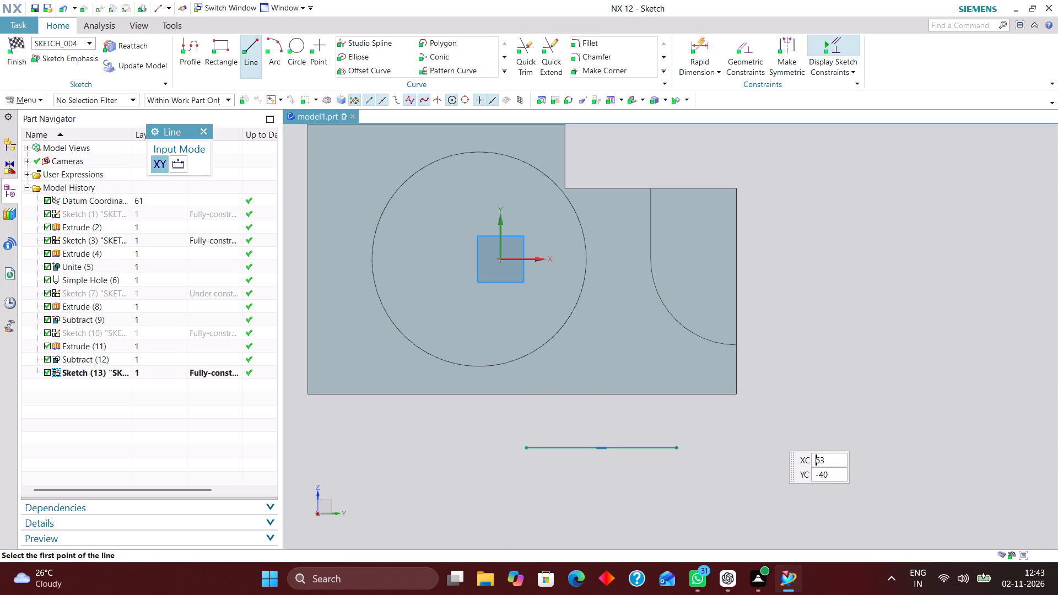
Dimension the horizontal line's right endpoint 15 mm from the block's right vertical edge.
{"action": "left_click", "coordinate": [709, 45]}
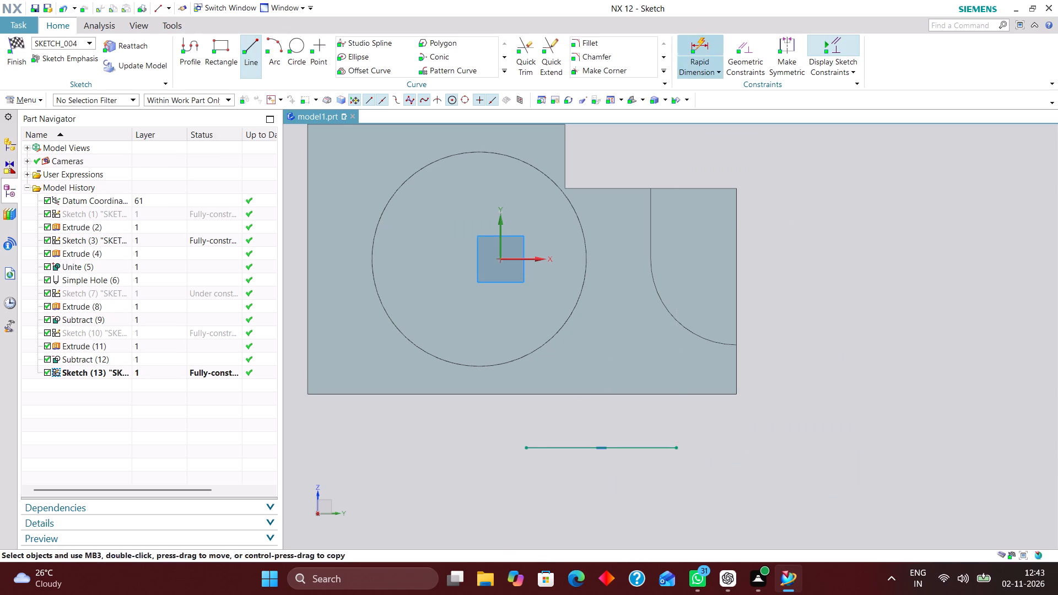
{"action": "left_click", "coordinate": [739, 385]}
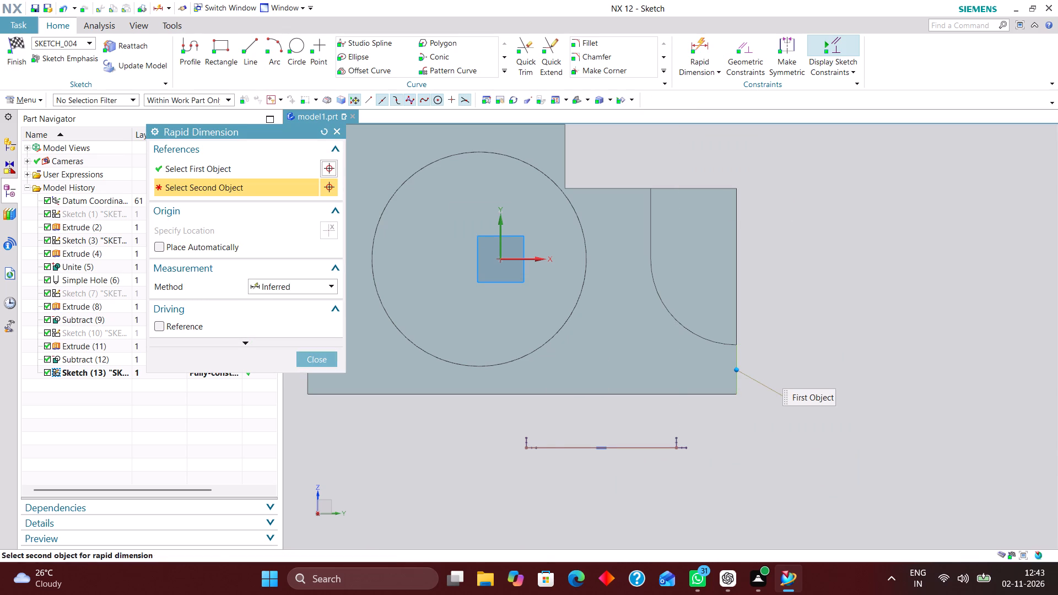
{"action": "left_click", "coordinate": [678, 448]}
{"action": "left_click", "coordinate": [711, 523]}
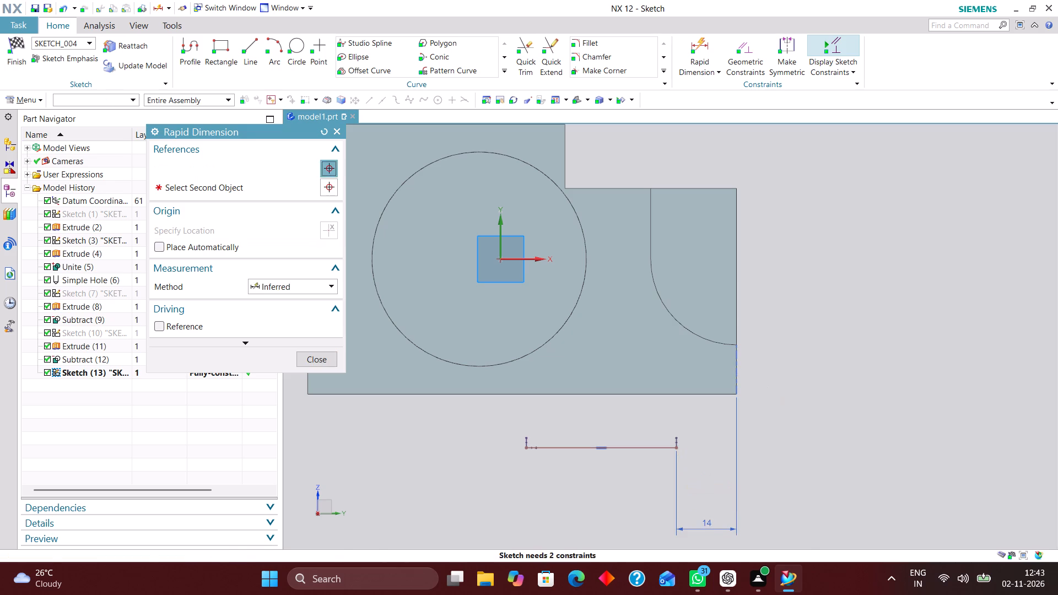
{"action": "type", "text": "15"}
{"action": "key", "text": "Return"}
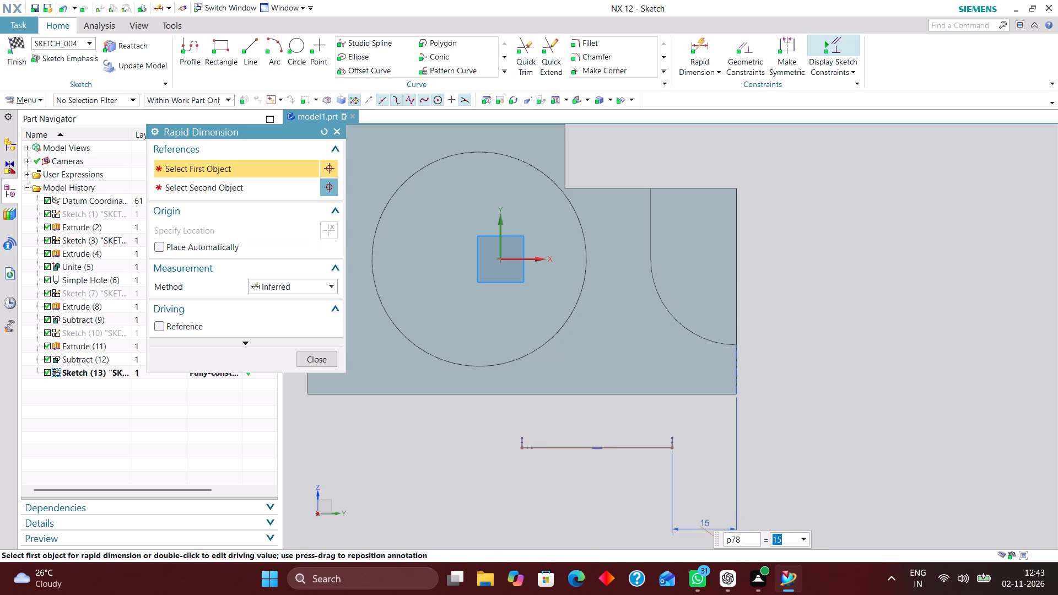
Dimension the horizontal line's length at 40 mm.
{"action": "left_click", "coordinate": [644, 448]}
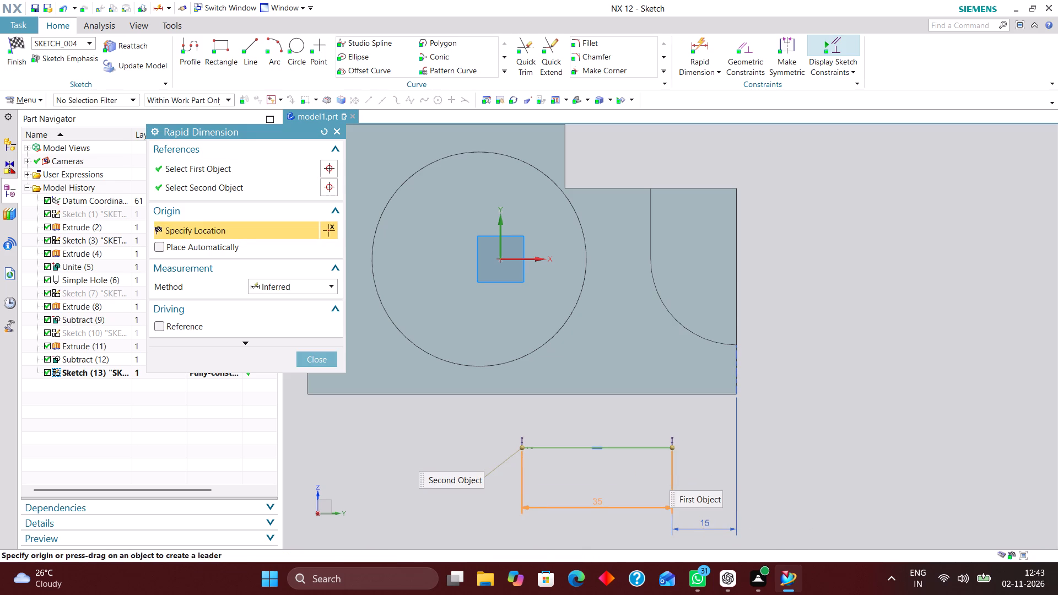
{"action": "left_click", "coordinate": [596, 501]}
{"action": "type", "text": "40"}
{"action": "key", "text": "Return"}
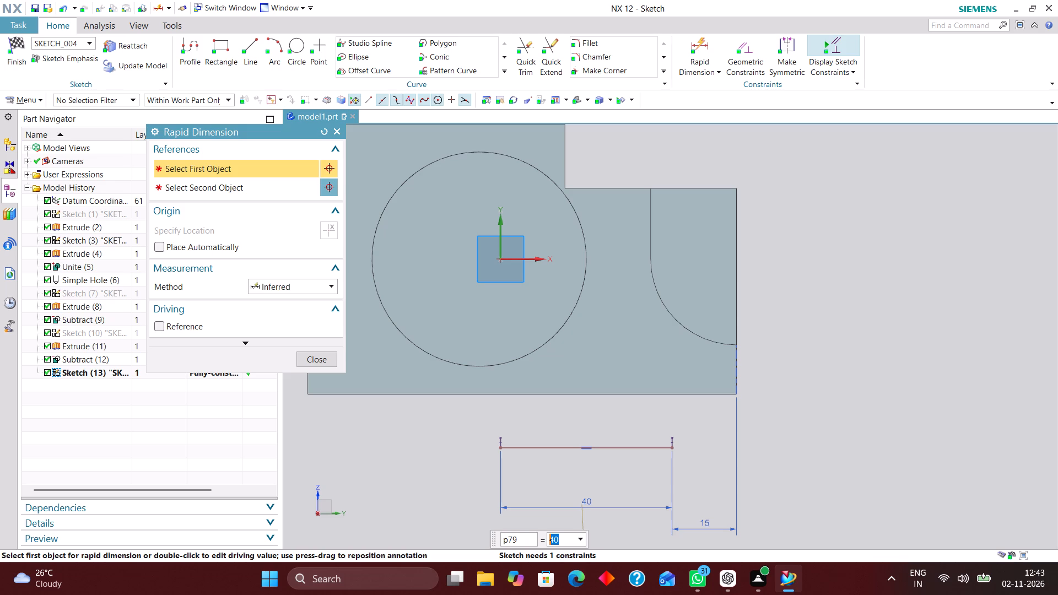
Dimension the horizontal line's vertical distance from the sketch's X axis at 40 mm.
{"action": "scroll", "coordinate": [621, 404], "scroll_direction": "down", "scroll_amount": 2}
{"action": "scroll", "coordinate": [634, 424], "scroll_direction": "up", "scroll_amount": 3}
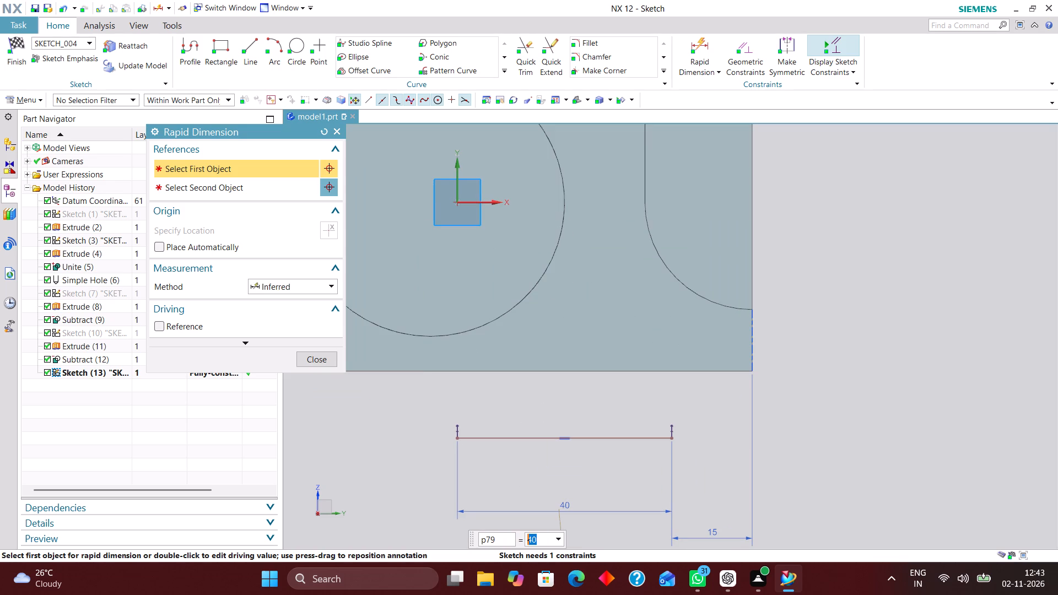
{"action": "left_click", "coordinate": [699, 52]}
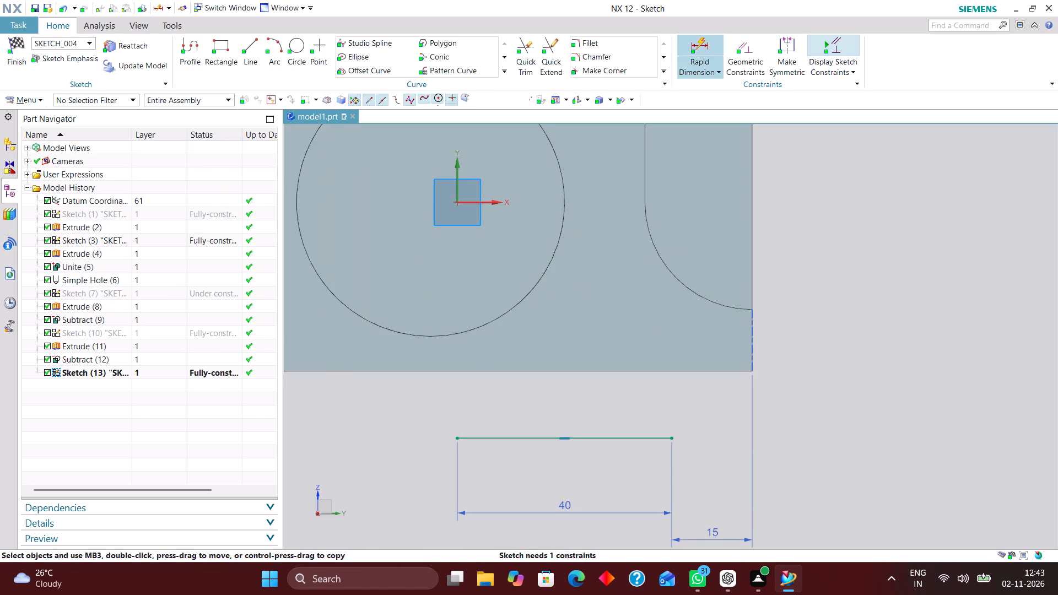
{"action": "left_click", "coordinate": [490, 201]}
{"action": "left_click", "coordinate": [620, 428]}
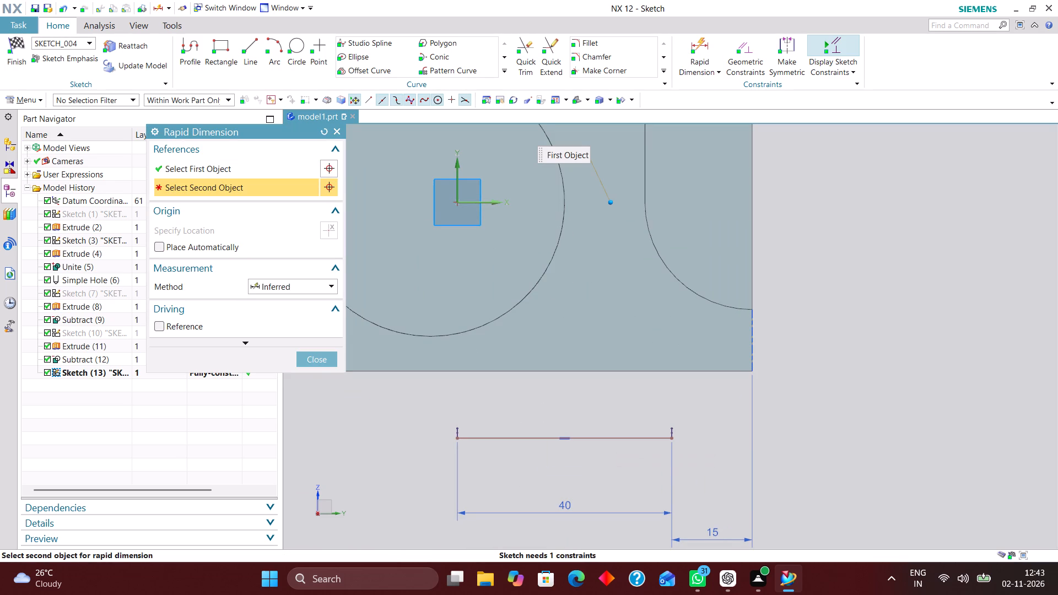
{"action": "left_click", "coordinate": [625, 437]}
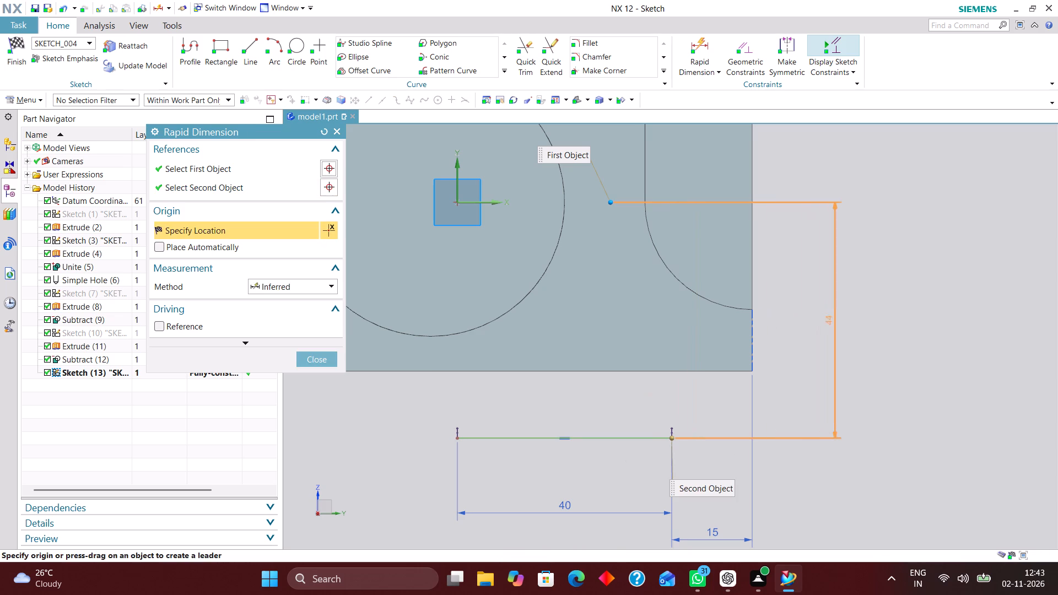
{"action": "left_click", "coordinate": [850, 327]}
{"action": "type", "text": "40"}
{"action": "key", "text": "Return"}
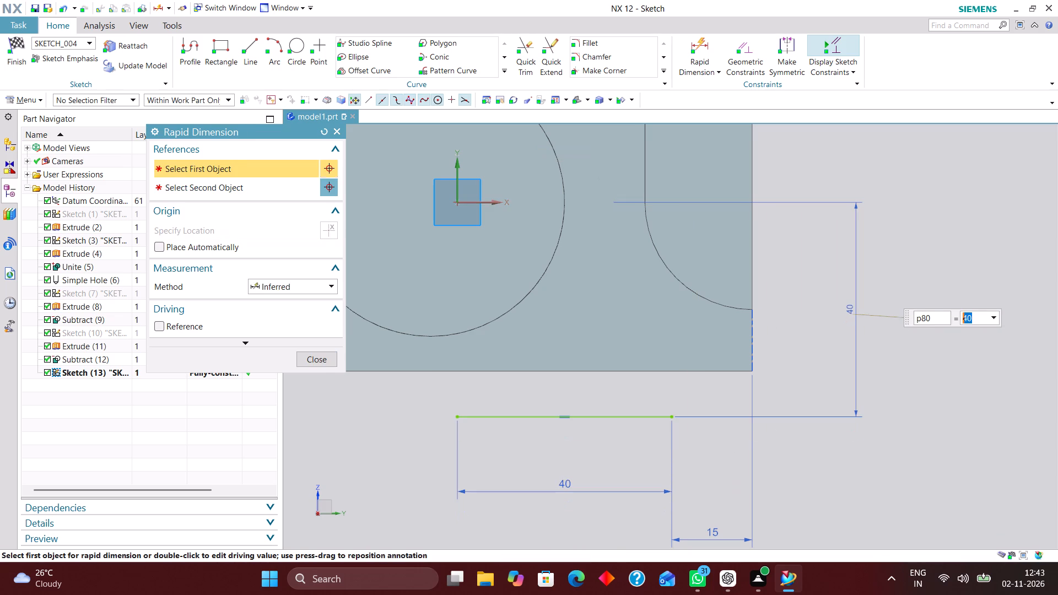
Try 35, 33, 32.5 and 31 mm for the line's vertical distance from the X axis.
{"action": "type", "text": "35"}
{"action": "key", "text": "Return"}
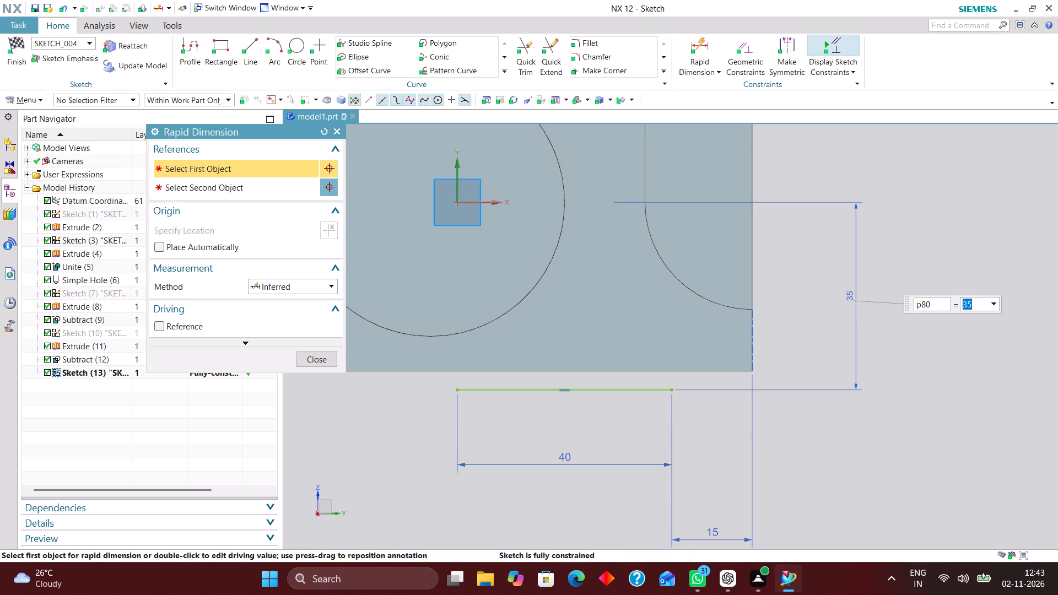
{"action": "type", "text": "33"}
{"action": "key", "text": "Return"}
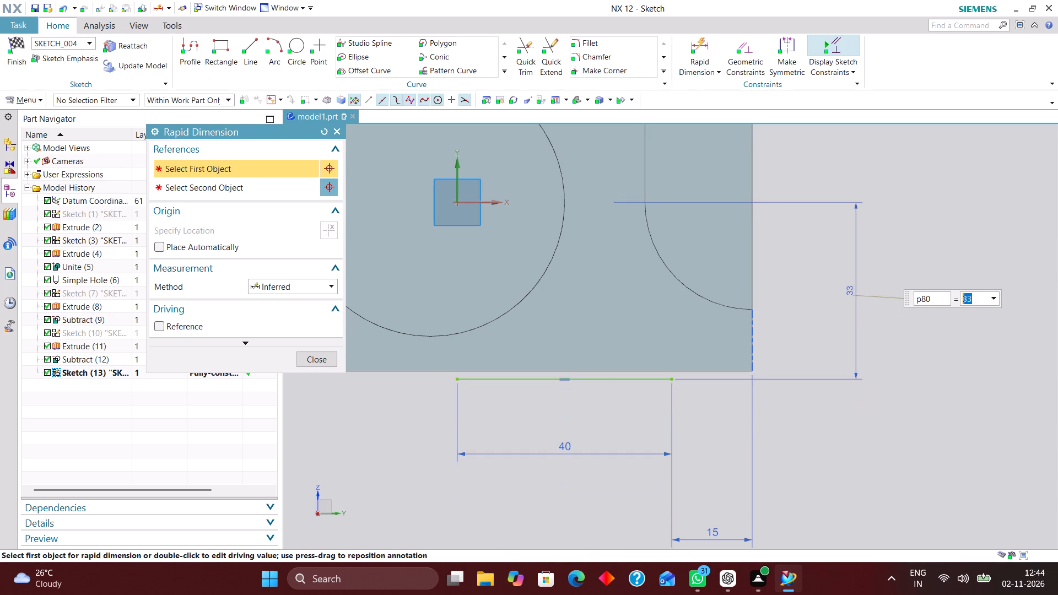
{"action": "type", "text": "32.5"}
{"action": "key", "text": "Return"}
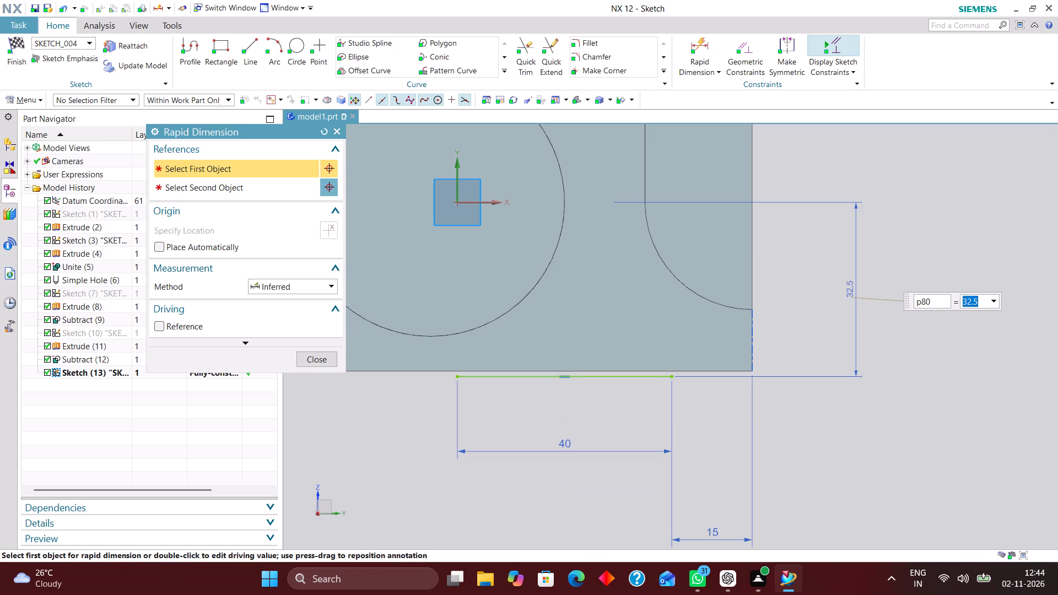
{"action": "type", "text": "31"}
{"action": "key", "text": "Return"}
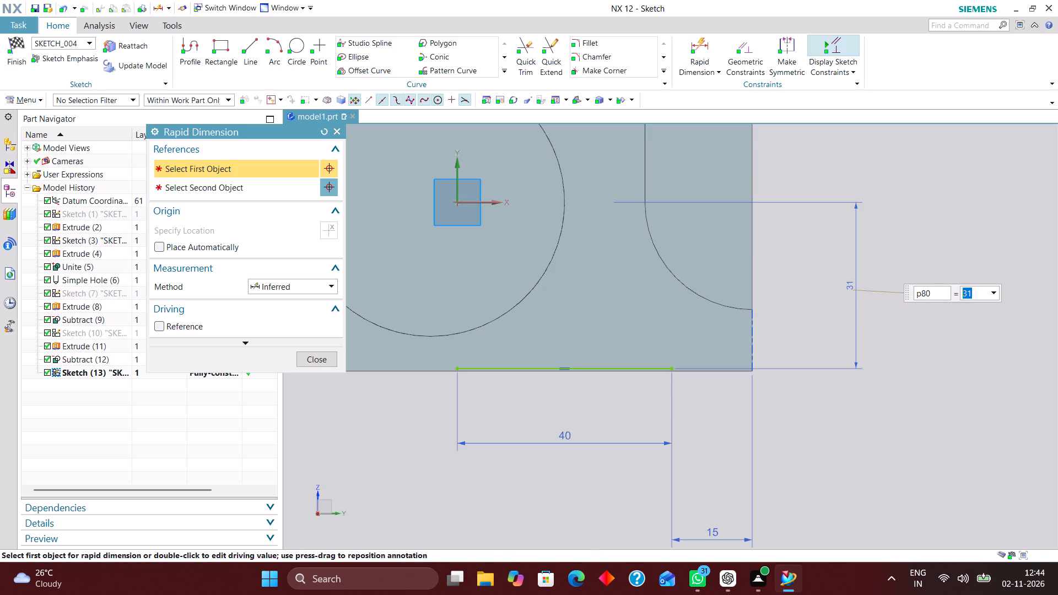
Set the line's vertical distance from the X axis to 31.5 mm and finish dimensioning.
{"action": "type", "text": "31.5"}
{"action": "key", "text": "Return"}
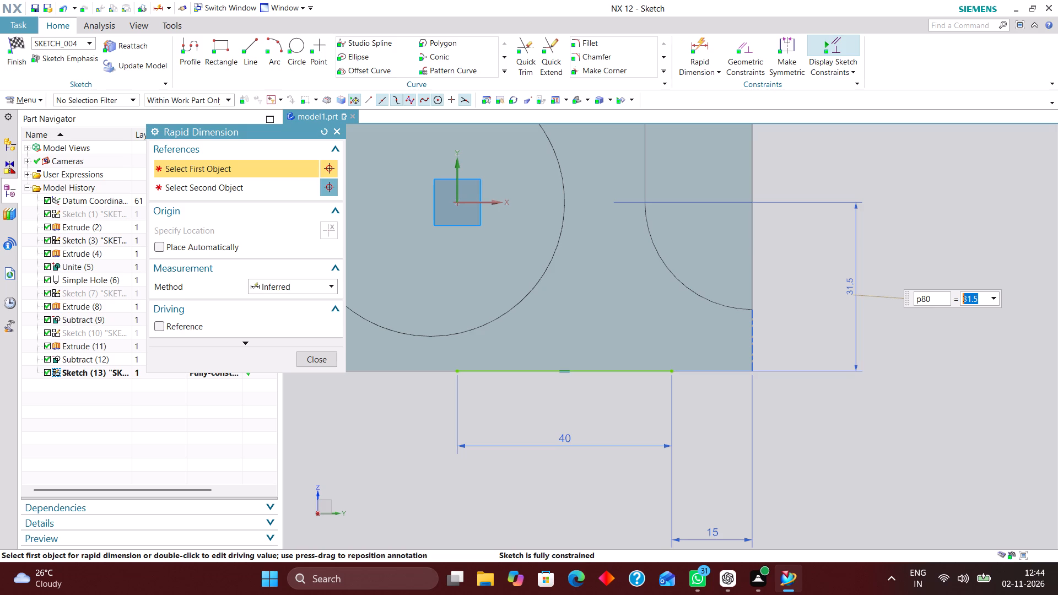
{"action": "left_click", "coordinate": [325, 356]}
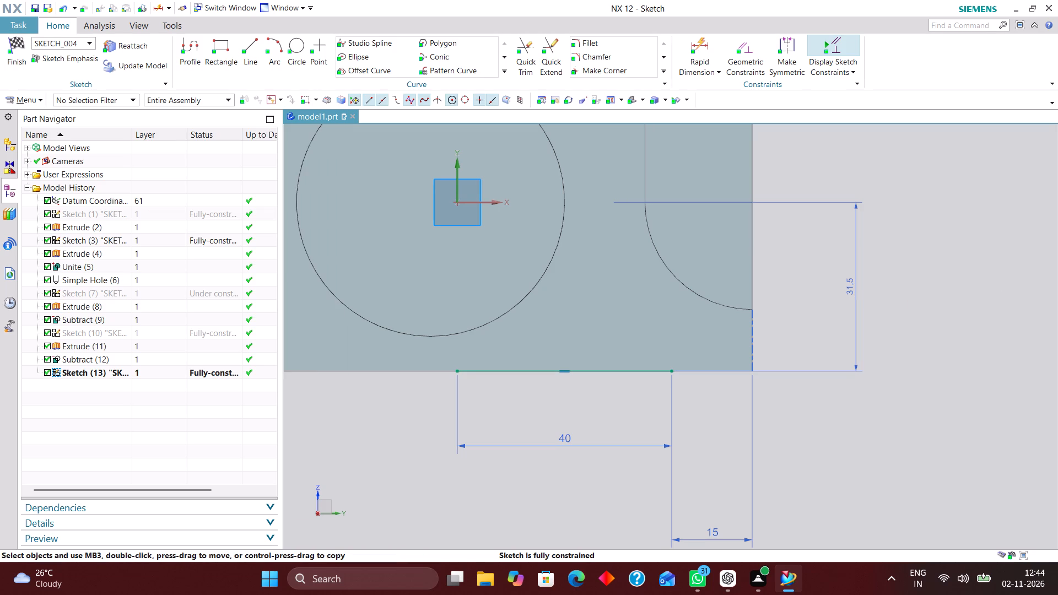
Sketch a short inclined line from the horizontal line's right endpoint, rising leftward into the block.
{"action": "left_click", "coordinate": [255, 46]}
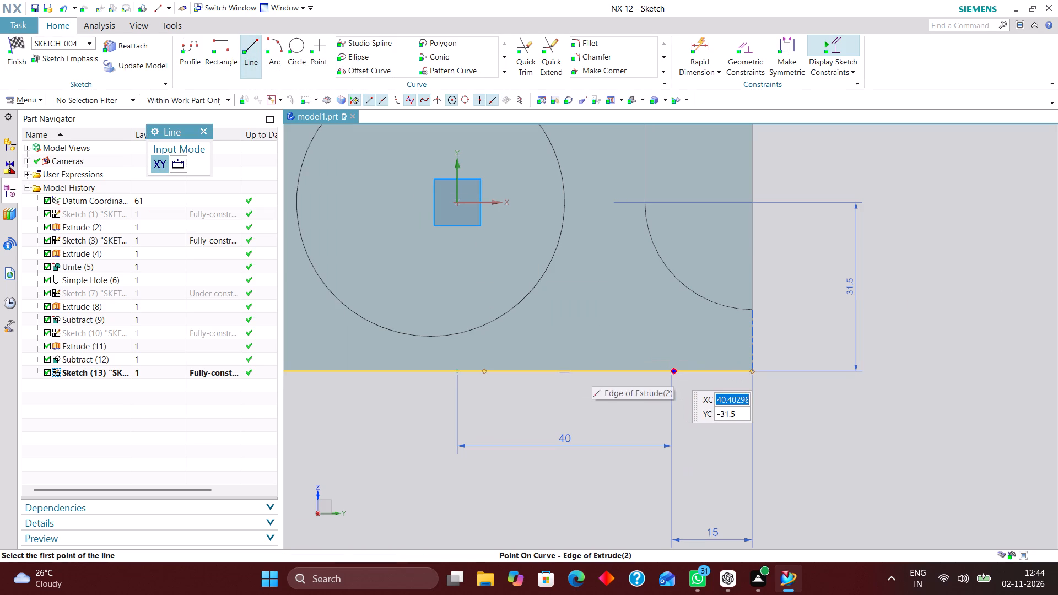
{"action": "left_click", "coordinate": [672, 371]}
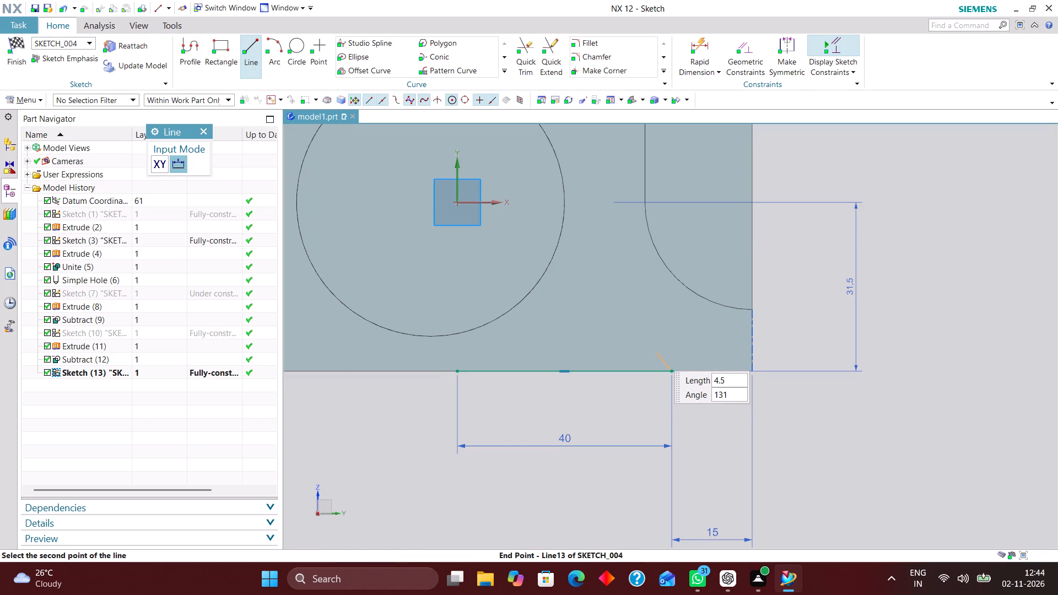
{"action": "left_click", "coordinate": [641, 339]}
Add a 45° angular dimension between the short inclined line and the horizontal base line.
{"action": "left_click", "coordinate": [695, 42]}
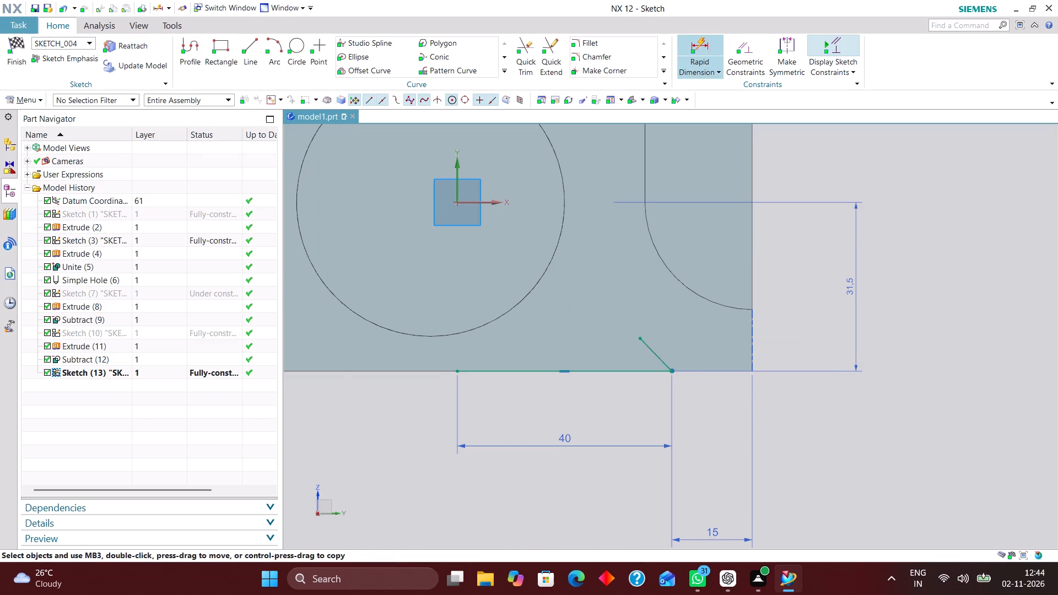
{"action": "left_click", "coordinate": [307, 284]}
{"action": "left_click", "coordinate": [299, 374]}
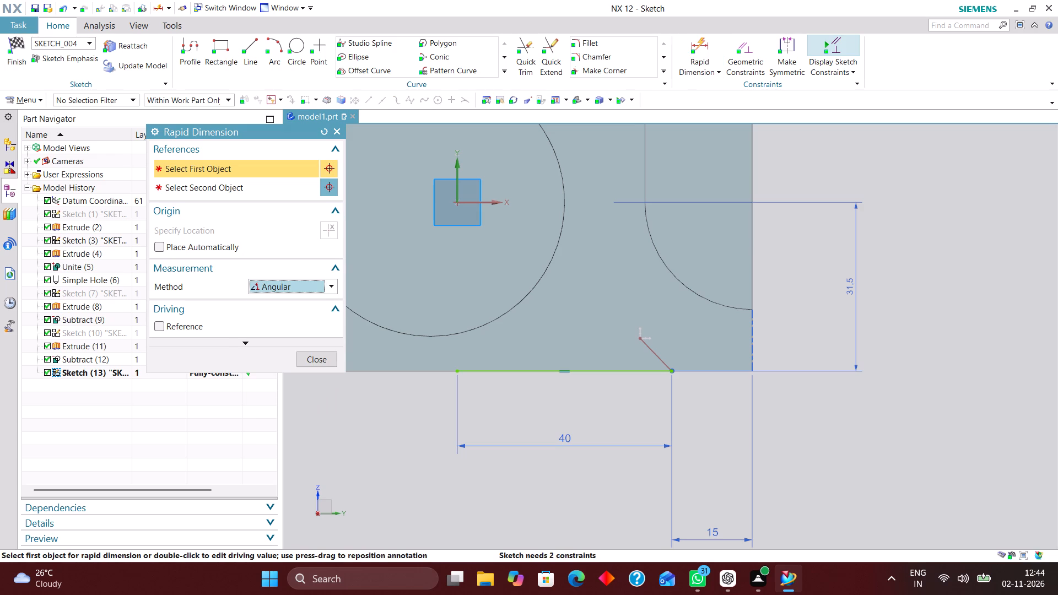
{"action": "left_click", "coordinate": [661, 360]}
{"action": "left_click", "coordinate": [653, 374]}
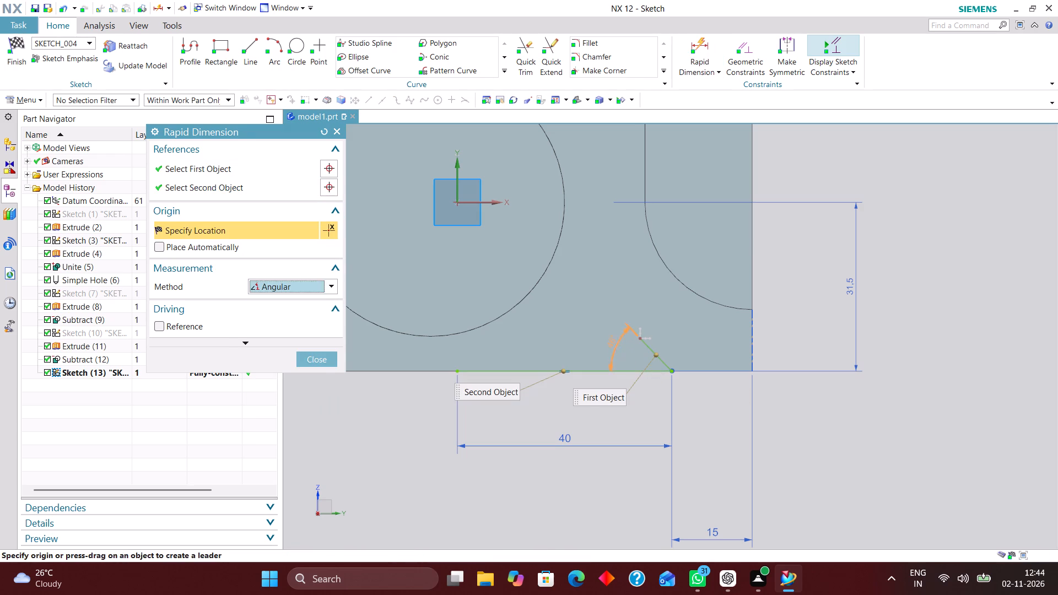
{"action": "left_click", "coordinate": [611, 341]}
{"action": "type", "text": "45"}
{"action": "key", "text": "Return"}
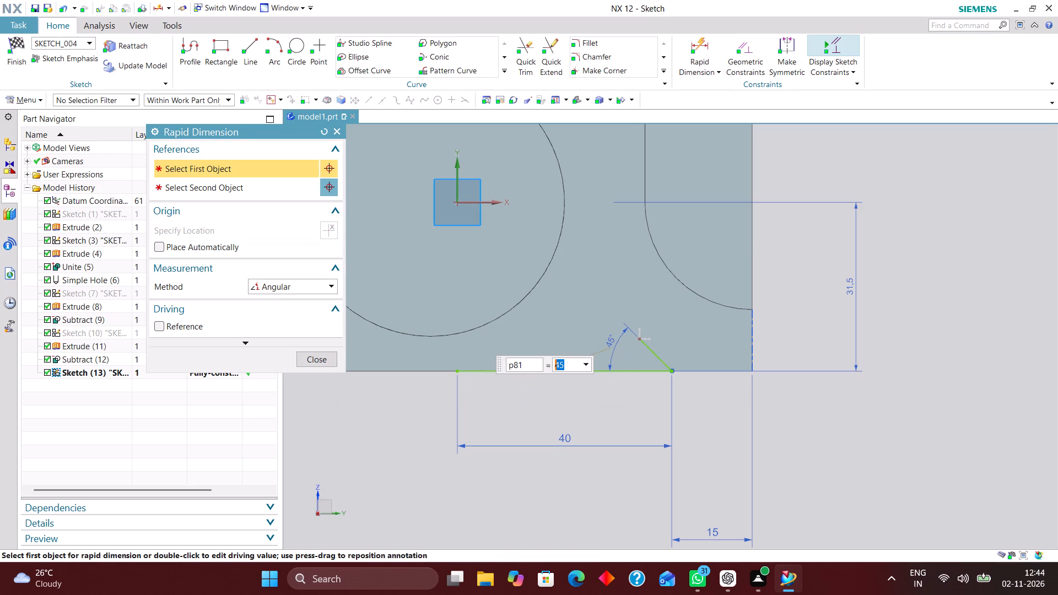
{"action": "left_click", "coordinate": [313, 358]}
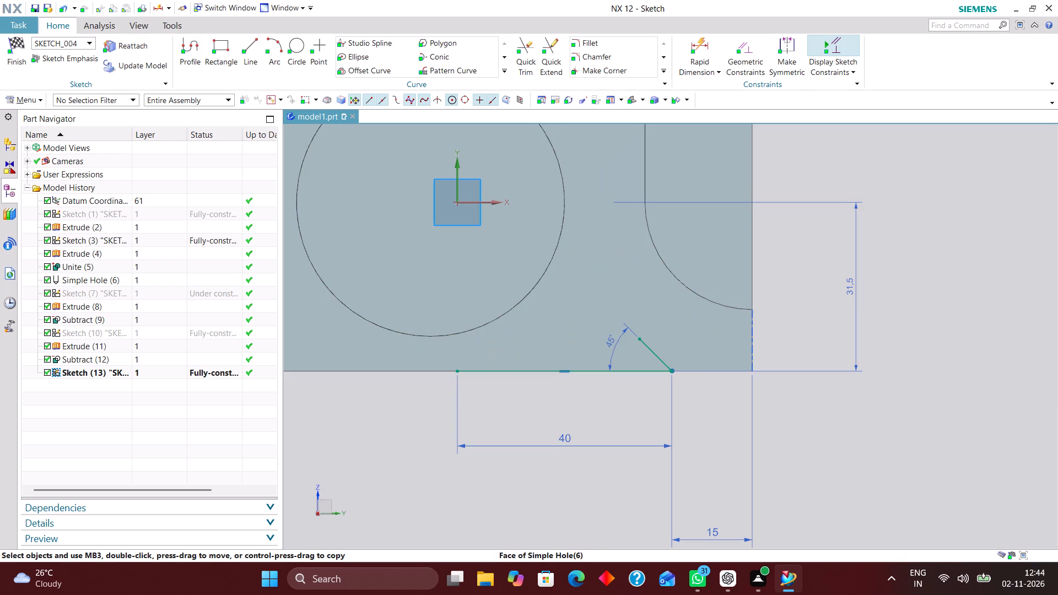
Sketch a second inclined line from the base line's left endpoint, rising rightward into the block.
{"action": "left_click", "coordinate": [243, 46]}
{"action": "left_click", "coordinate": [456, 374]}
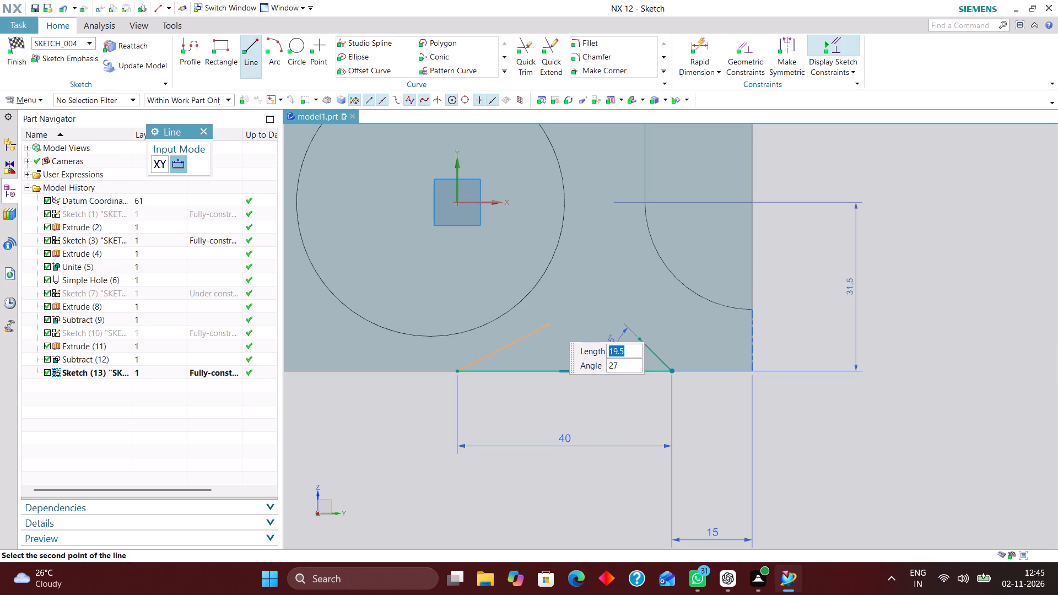
{"action": "left_click", "coordinate": [585, 327]}
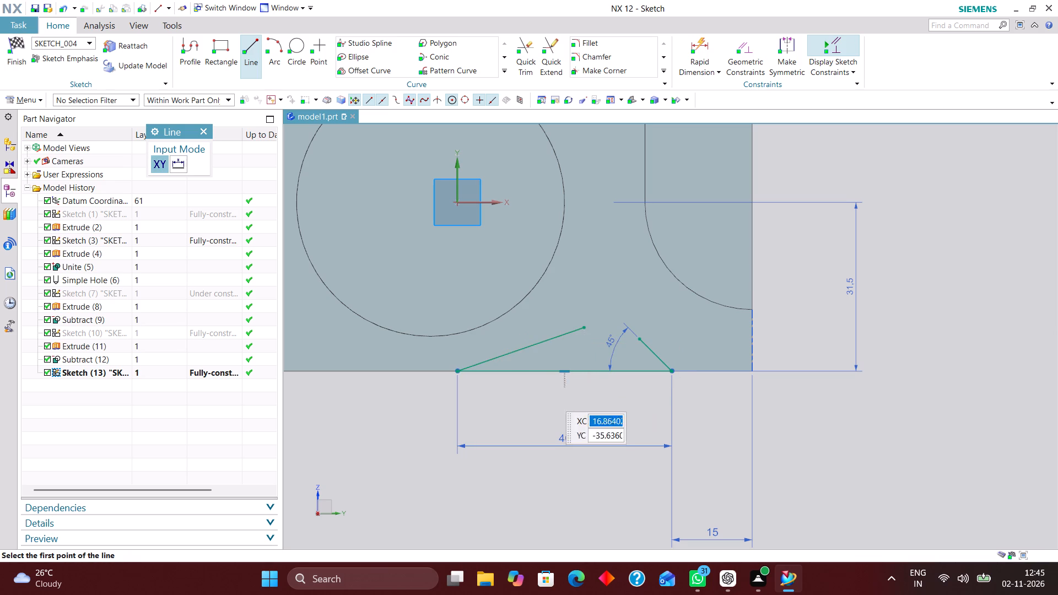
Add a 20° angular dimension between the base line and the left inclined line.
{"action": "left_click", "coordinate": [704, 39]}
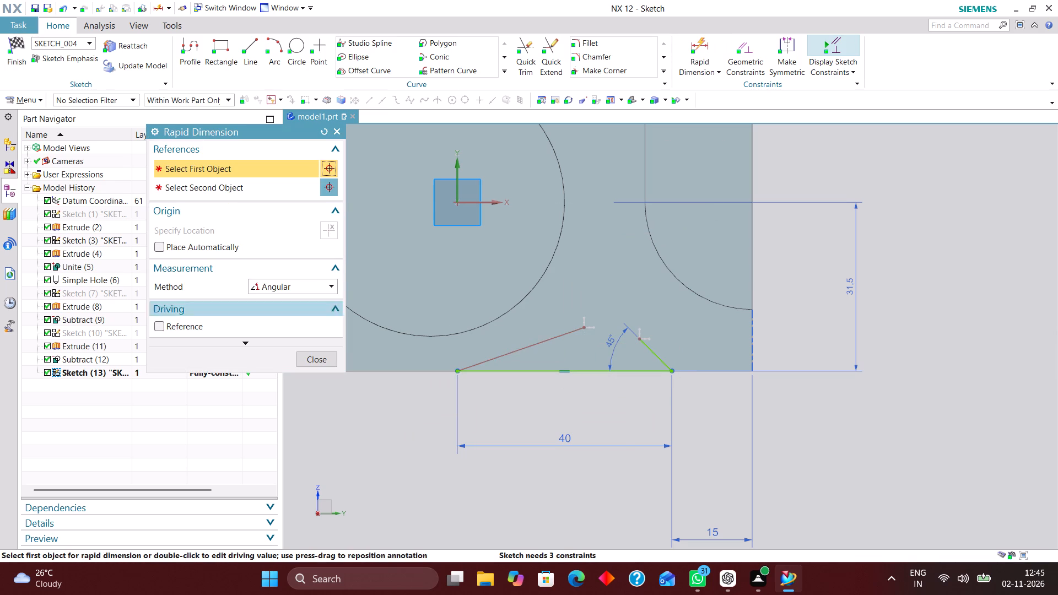
{"action": "left_click", "coordinate": [516, 371]}
{"action": "left_click", "coordinate": [520, 349]}
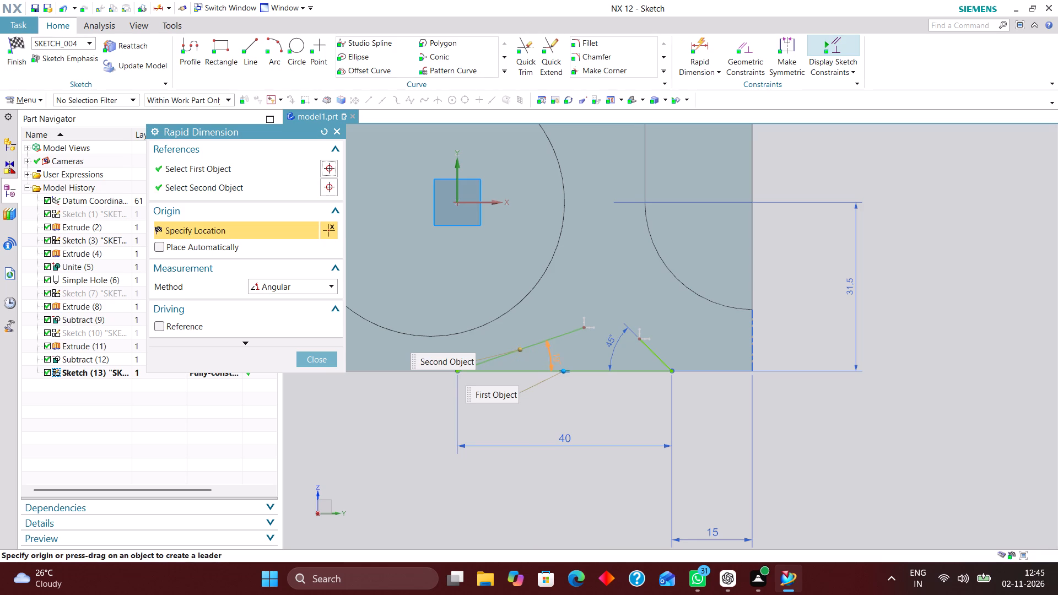
{"action": "left_click", "coordinate": [558, 350]}
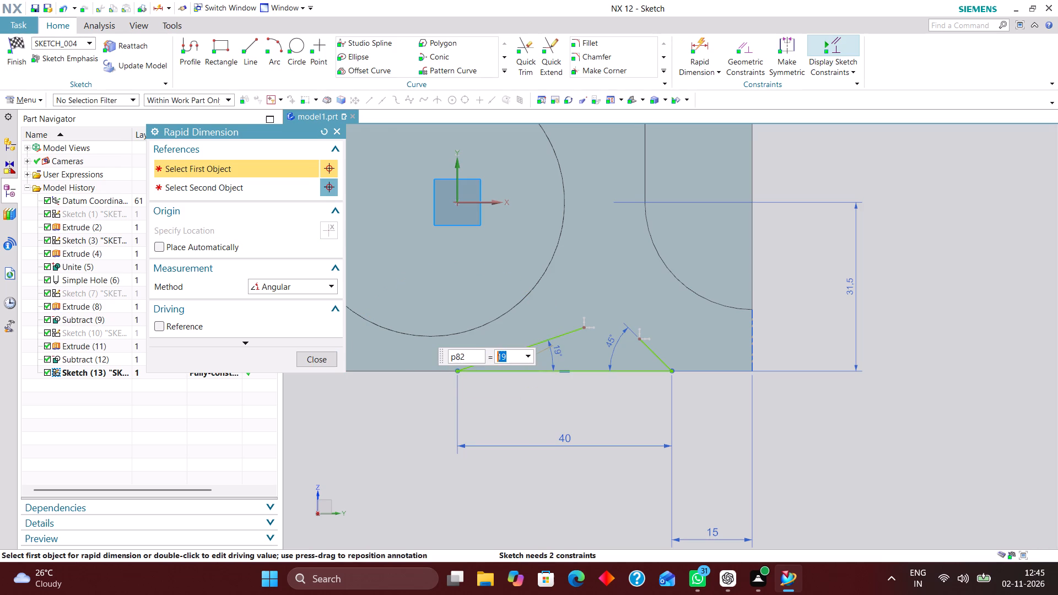
{"action": "type", "text": "20"}
{"action": "key", "text": "Return"}
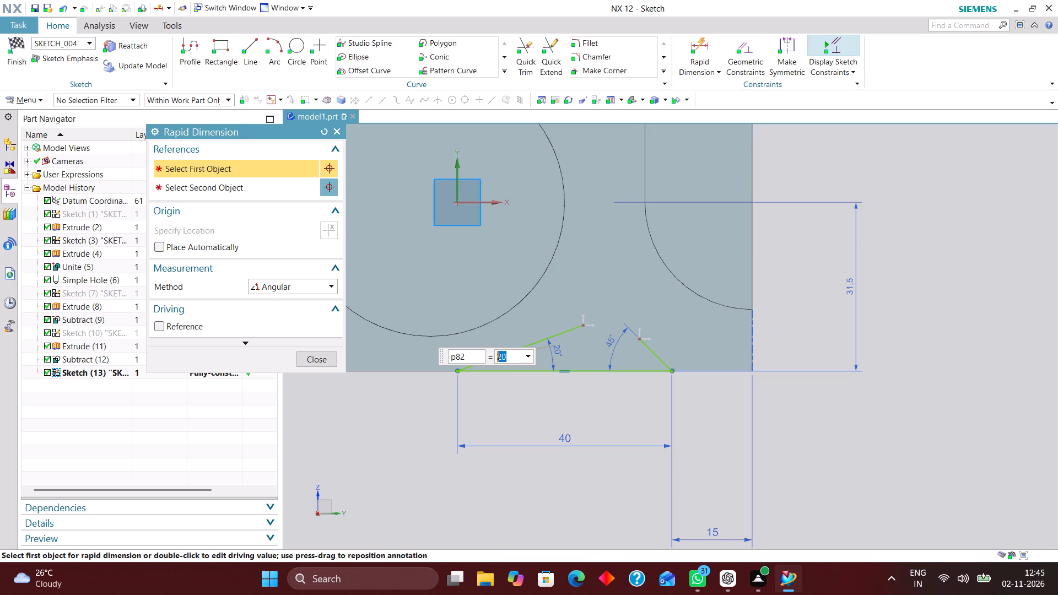
{"action": "left_click", "coordinate": [327, 365]}
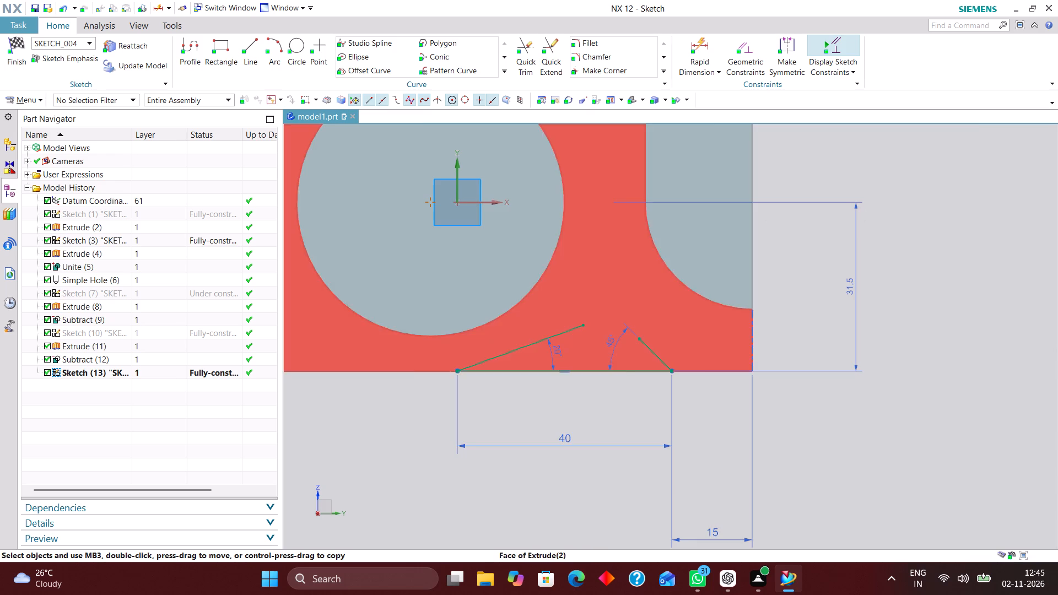
Adjust the free ends of the two inclined lines, lengthening the 20° line slightly and shortening the 45° line slightly.
{"action": "scroll", "coordinate": [629, 356], "scroll_direction": "up", "scroll_amount": 2}
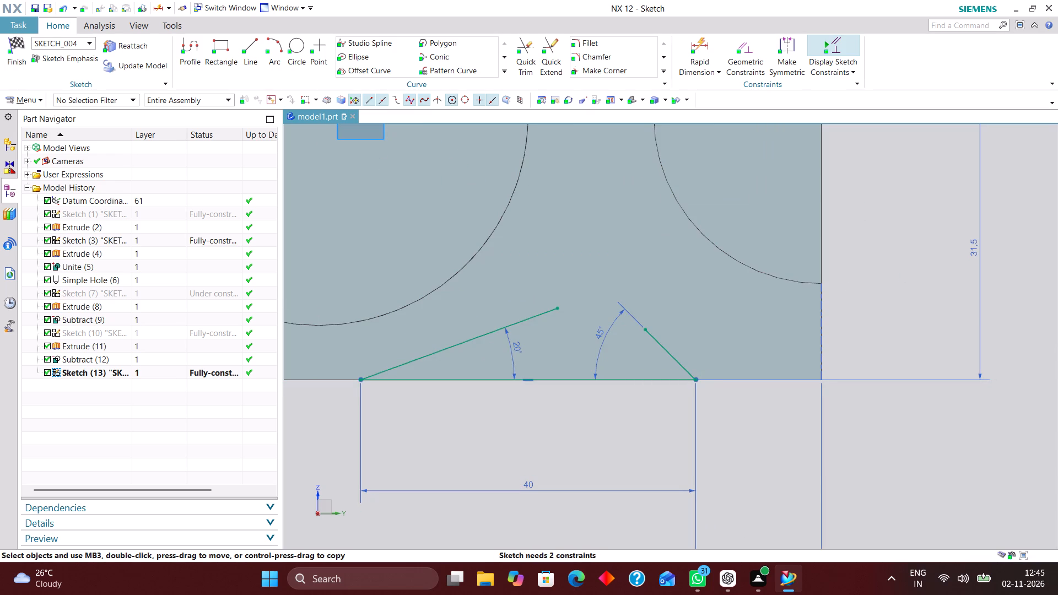
{"action": "left_click_drag", "start_coordinate": [557, 308], "coordinate": [588, 300]}
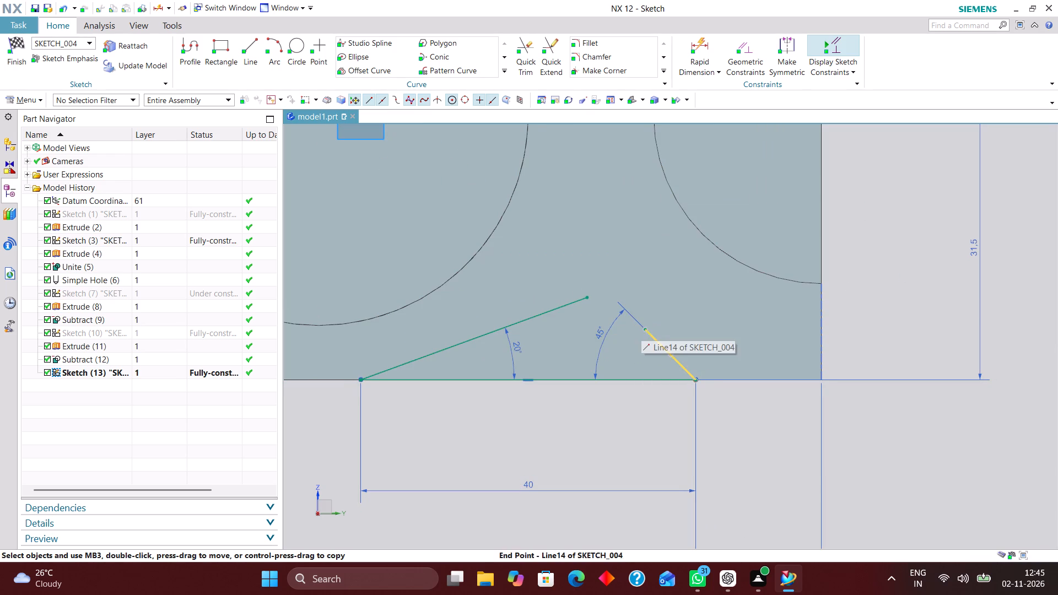
{"action": "left_click_drag", "start_coordinate": [644, 329], "coordinate": [622, 302]}
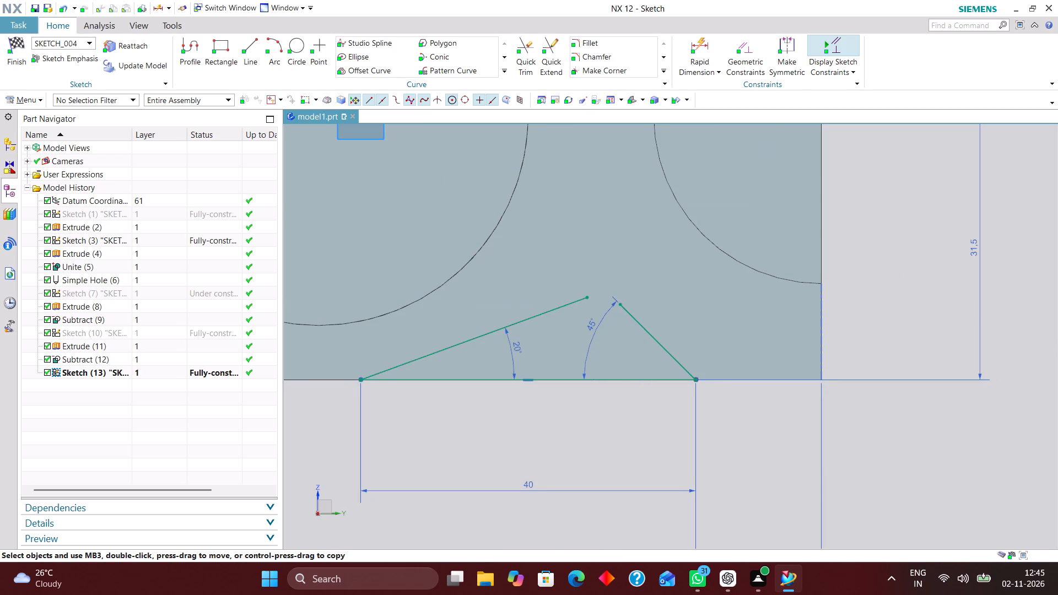
{"action": "left_click_drag", "start_coordinate": [622, 302], "coordinate": [657, 334]}
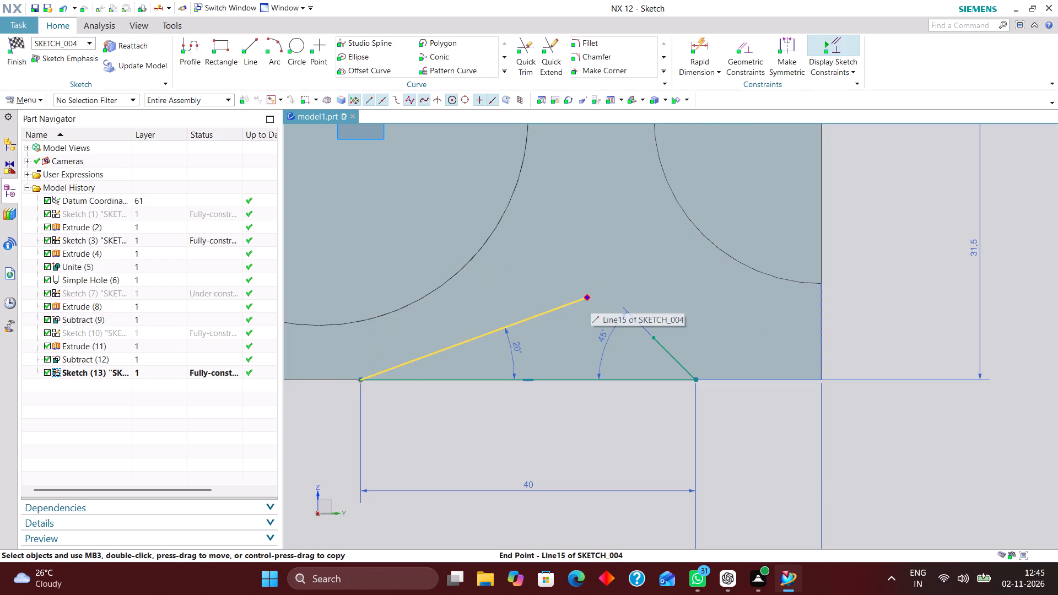
{"action": "left_click_drag", "start_coordinate": [590, 298], "coordinate": [570, 302]}
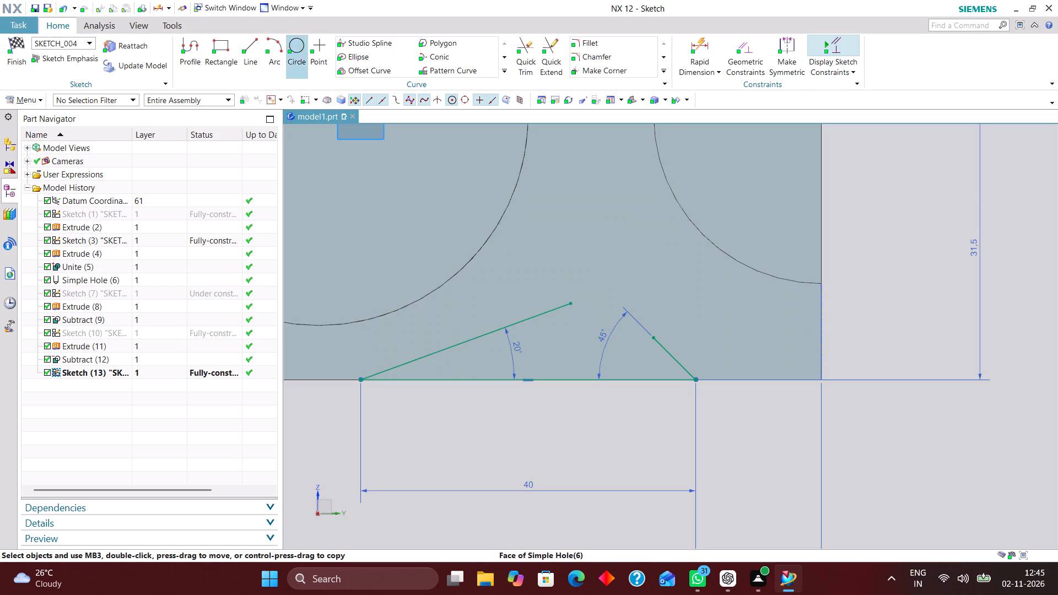
Draw a three-point arc joining the free ends of the 20° and 45° lines, bulging upward into the block.
{"action": "left_click", "coordinate": [275, 41]}
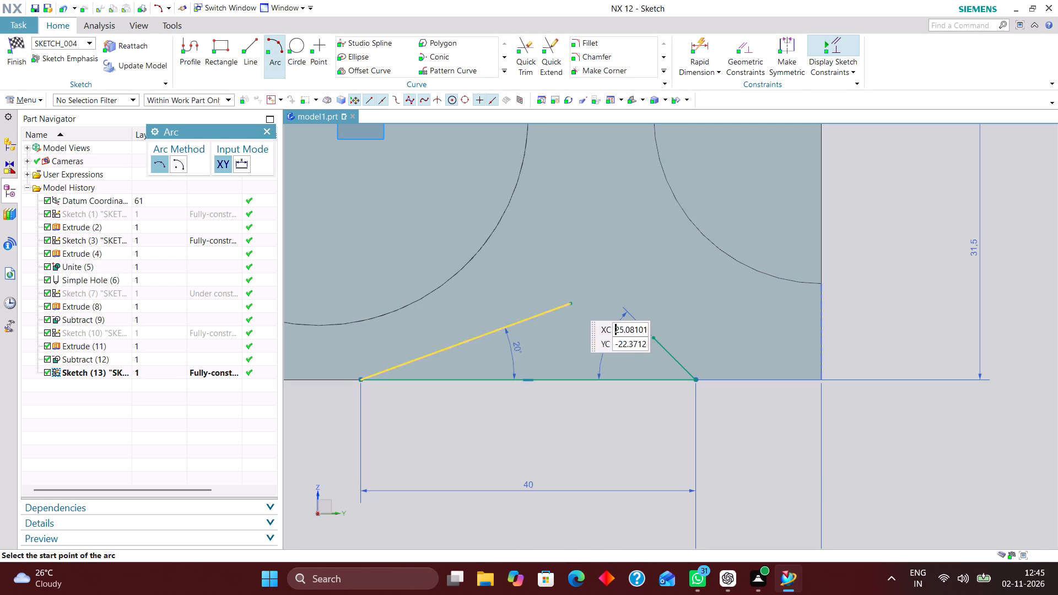
{"action": "left_click", "coordinate": [571, 302]}
{"action": "left_click", "coordinate": [655, 338]}
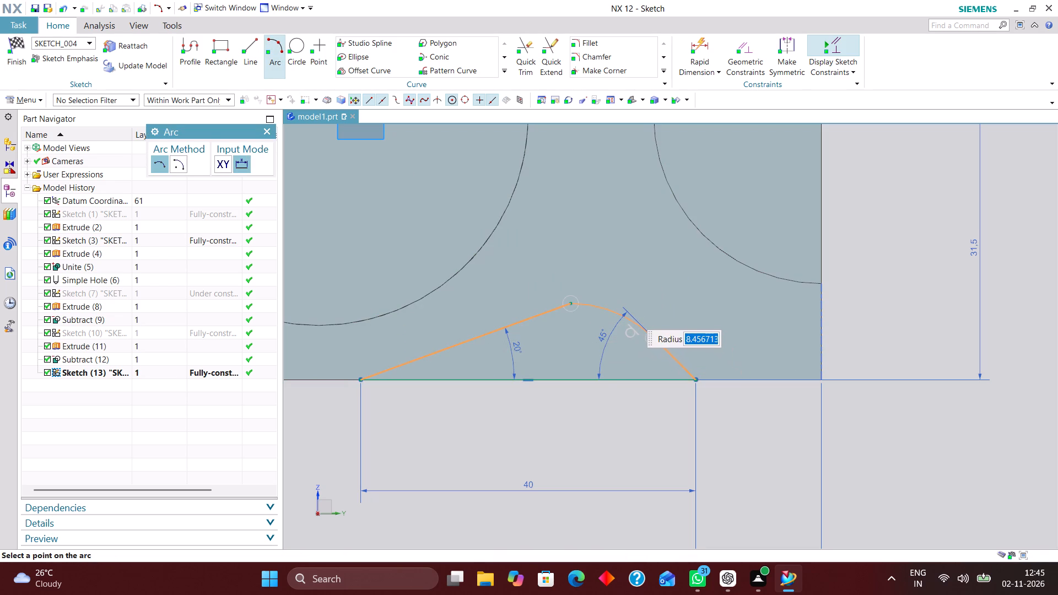
{"action": "left_click", "coordinate": [623, 308]}
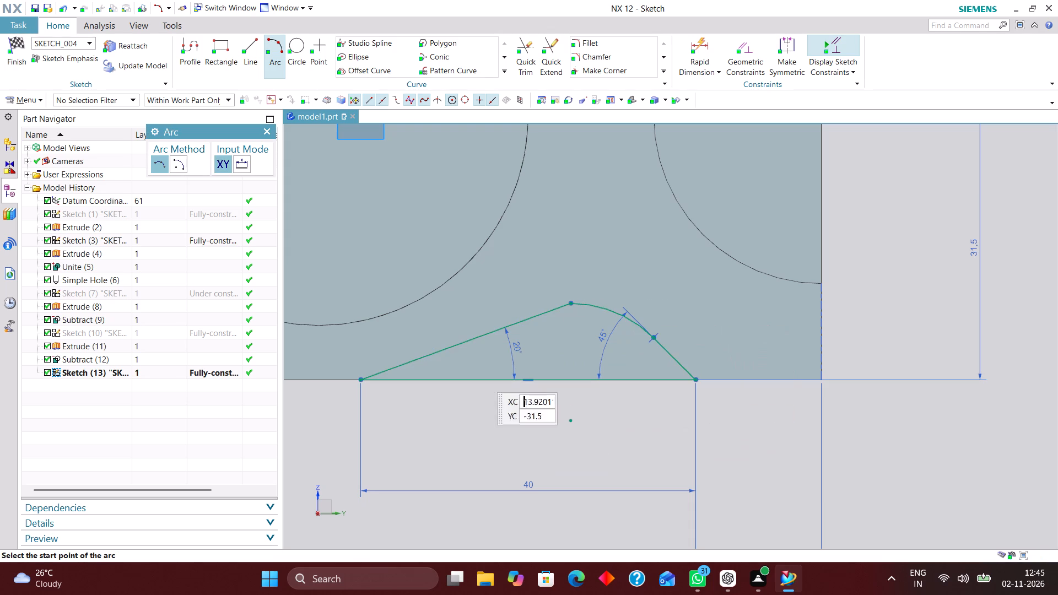
Make the arc tangent to the 20° inclined line and finish the notch sketch.
{"action": "left_click", "coordinate": [750, 49]}
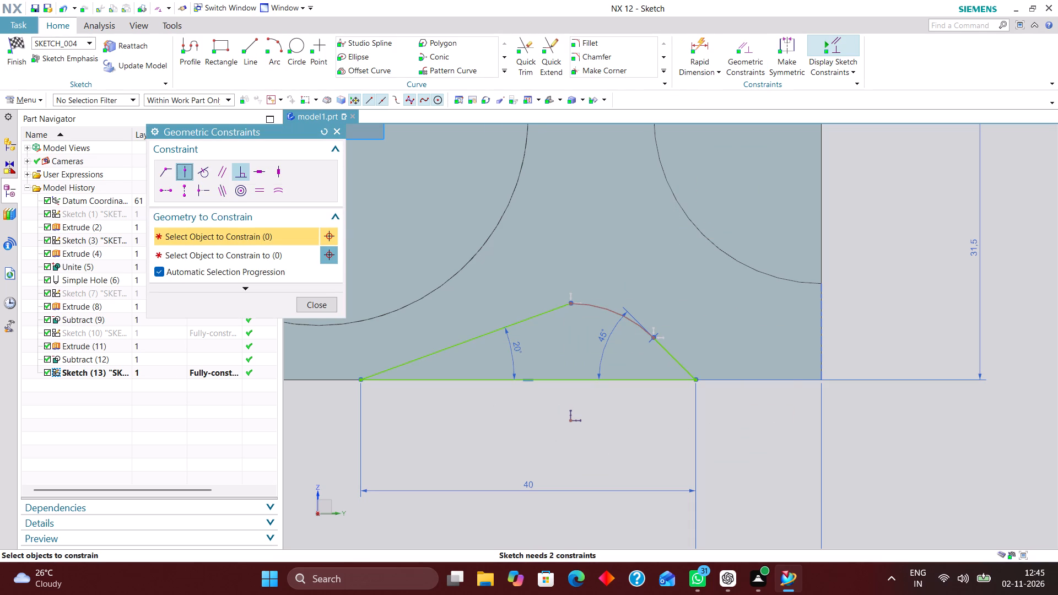
{"action": "left_click", "coordinate": [207, 171]}
{"action": "left_click", "coordinate": [594, 306]}
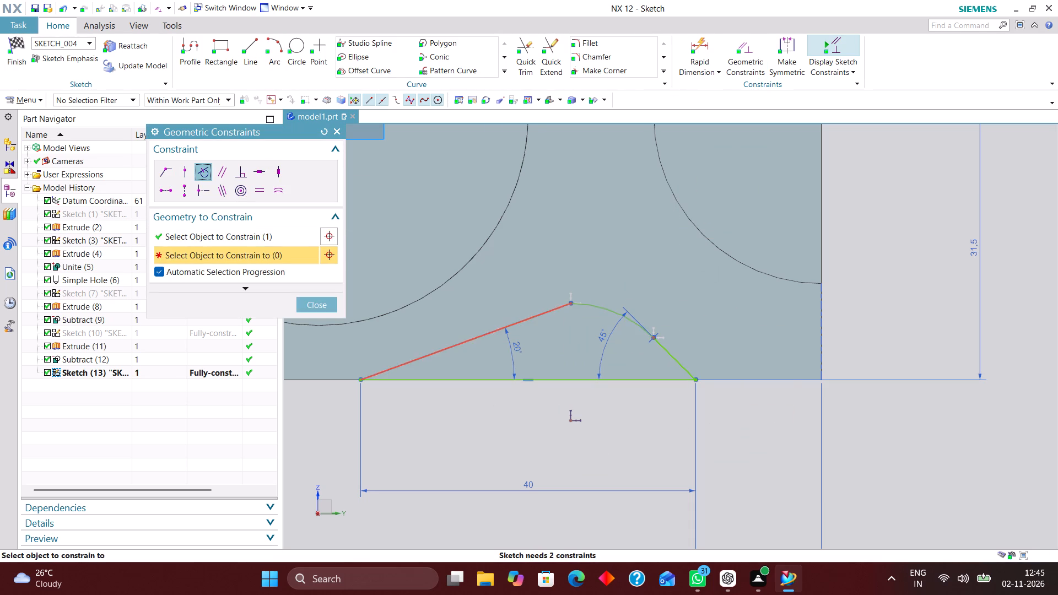
{"action": "left_click", "coordinate": [558, 308]}
{"action": "left_click", "coordinate": [318, 308]}
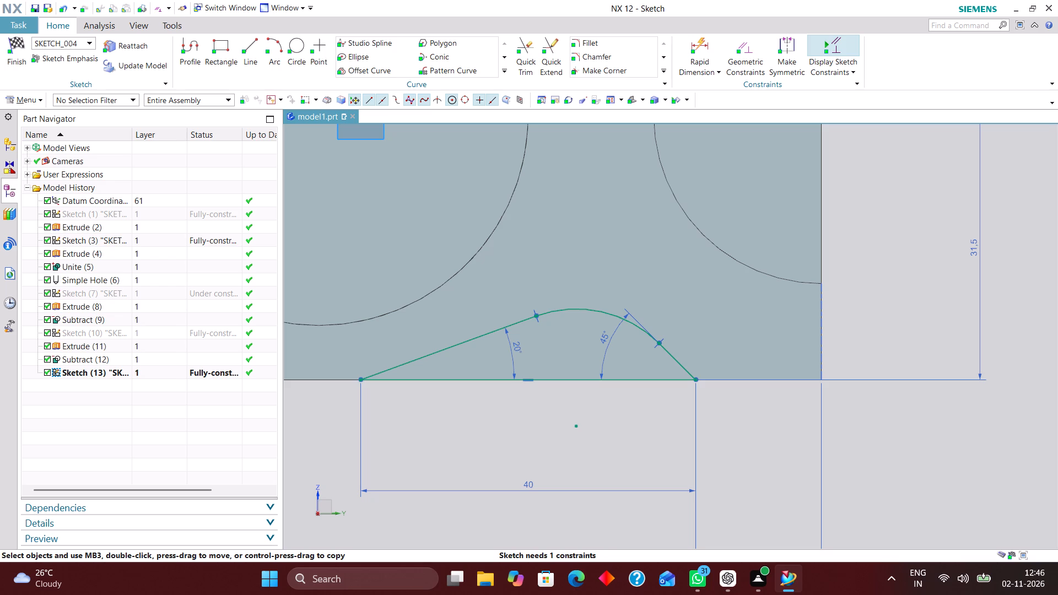
{"action": "left_click", "coordinate": [9, 37]}
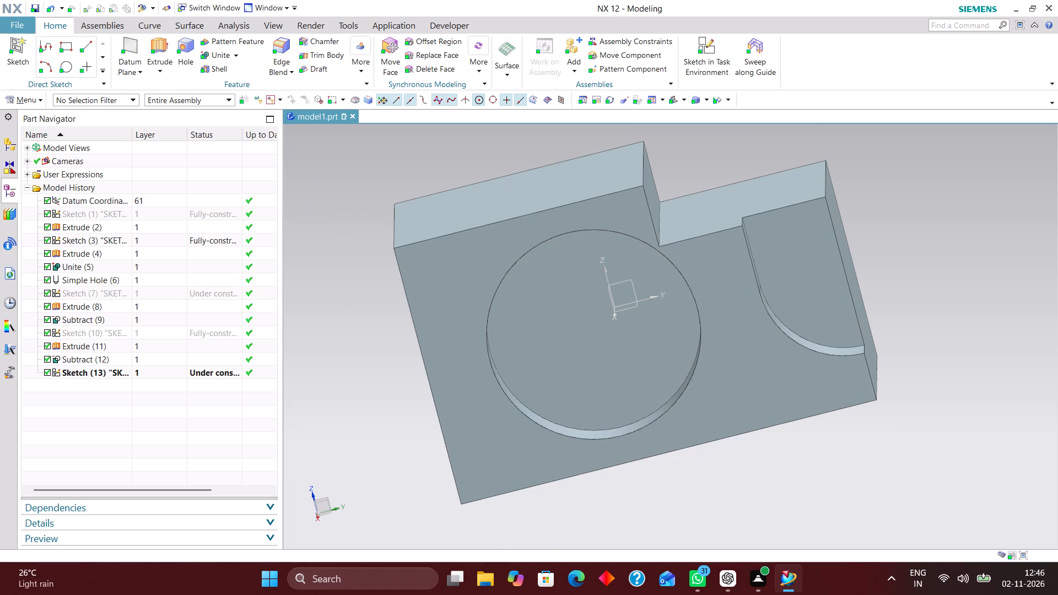
Extrude the notch profile as a separate body from -33 mm to 48 mm, passing through both sides of the block.
{"action": "left_click", "coordinate": [157, 48]}
{"action": "left_click", "coordinate": [92, 372]}
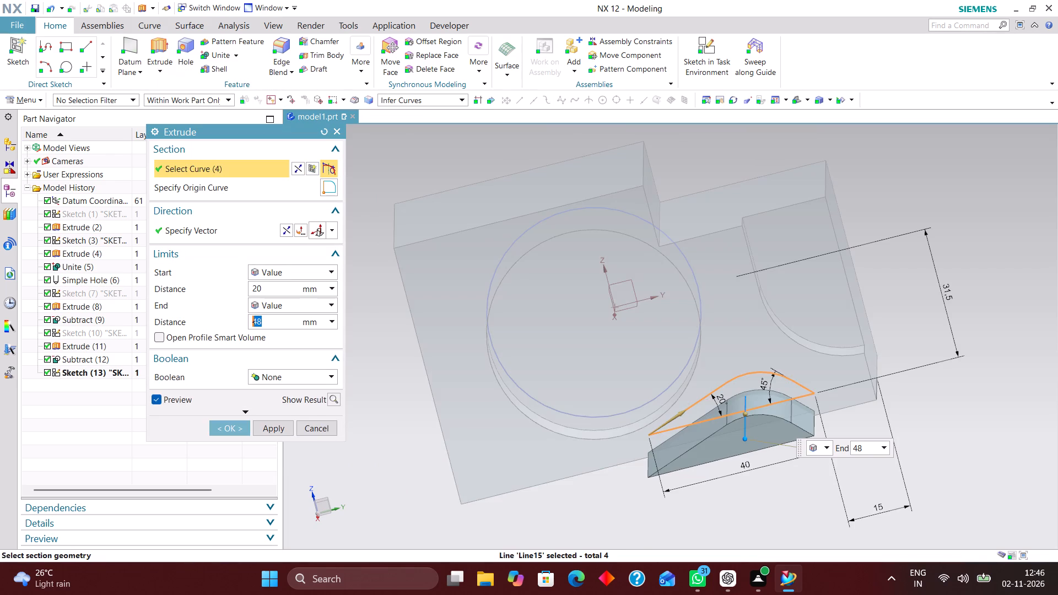
{"action": "middle_click_drag", "start_coordinate": [531, 351], "coordinate": [613, 317]}
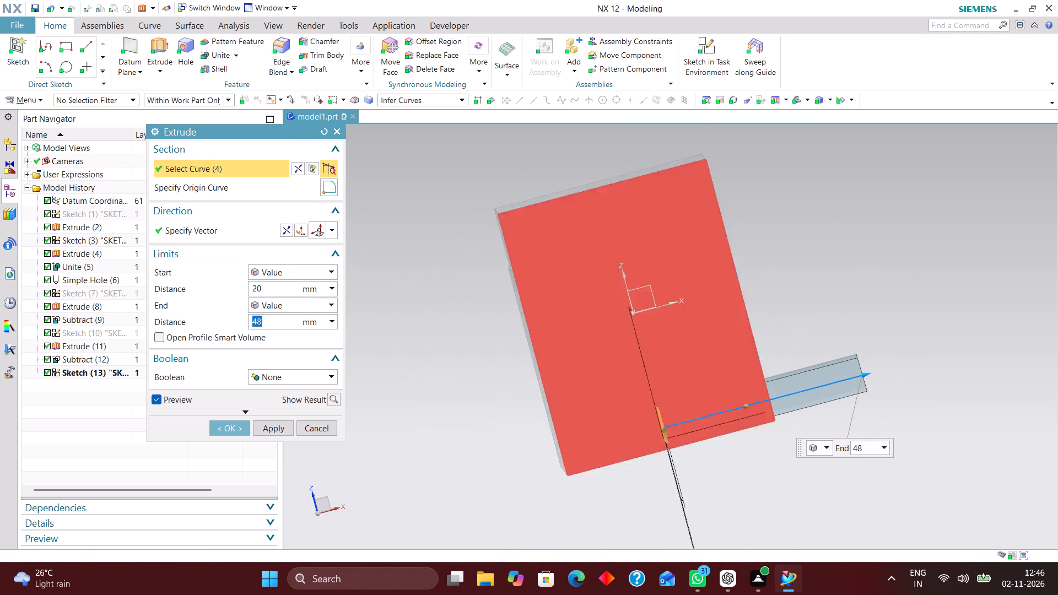
{"action": "right_click_drag", "start_coordinate": [838, 283], "coordinate": [636, 273]}
{"action": "left_click_drag", "start_coordinate": [736, 419], "coordinate": [627, 419]}
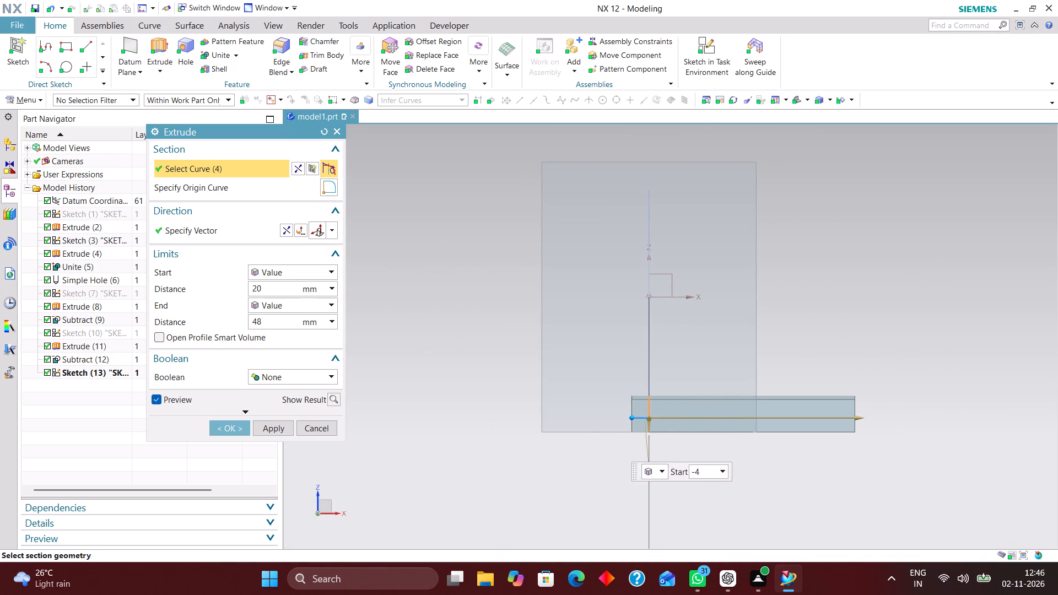
{"action": "left_click_drag", "start_coordinate": [627, 419], "coordinate": [509, 415]}
{"action": "middle_click_drag", "start_coordinate": [890, 343], "coordinate": [834, 347]}
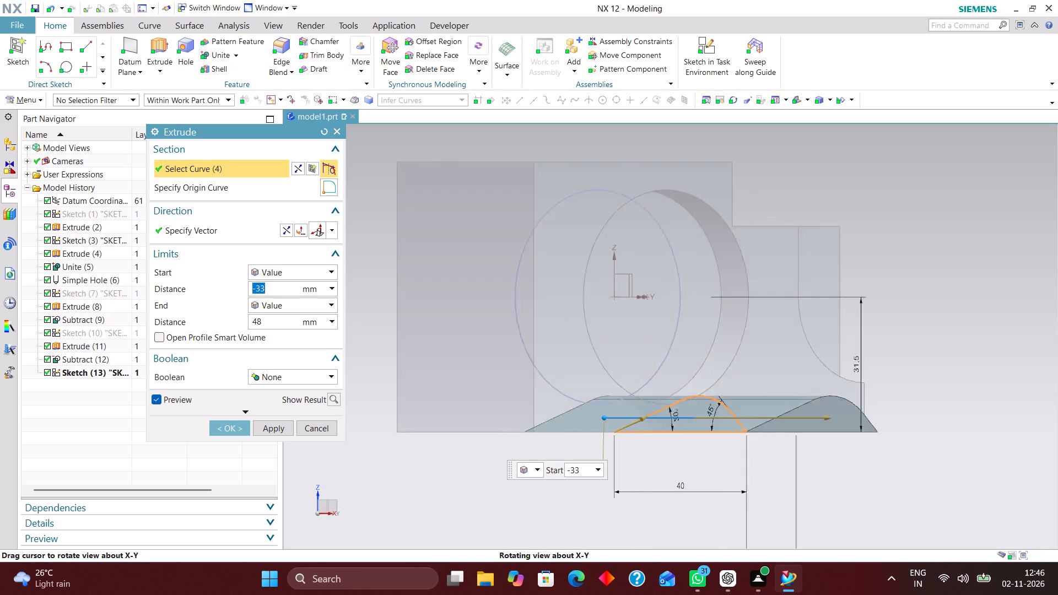
{"action": "middle_click_drag", "start_coordinate": [834, 347], "coordinate": [827, 354]}
{"action": "left_click", "coordinate": [233, 424]}
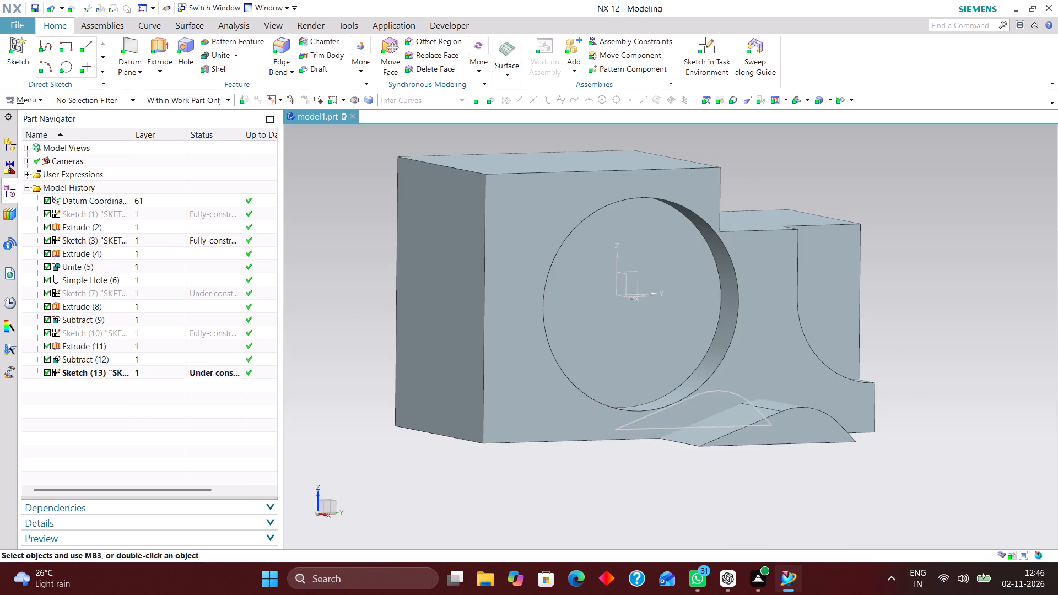
Subtract the extruded notch body from the main block to cut the recess along its lower edge.
{"action": "middle_click_drag", "start_coordinate": [961, 413], "coordinate": [939, 413]}
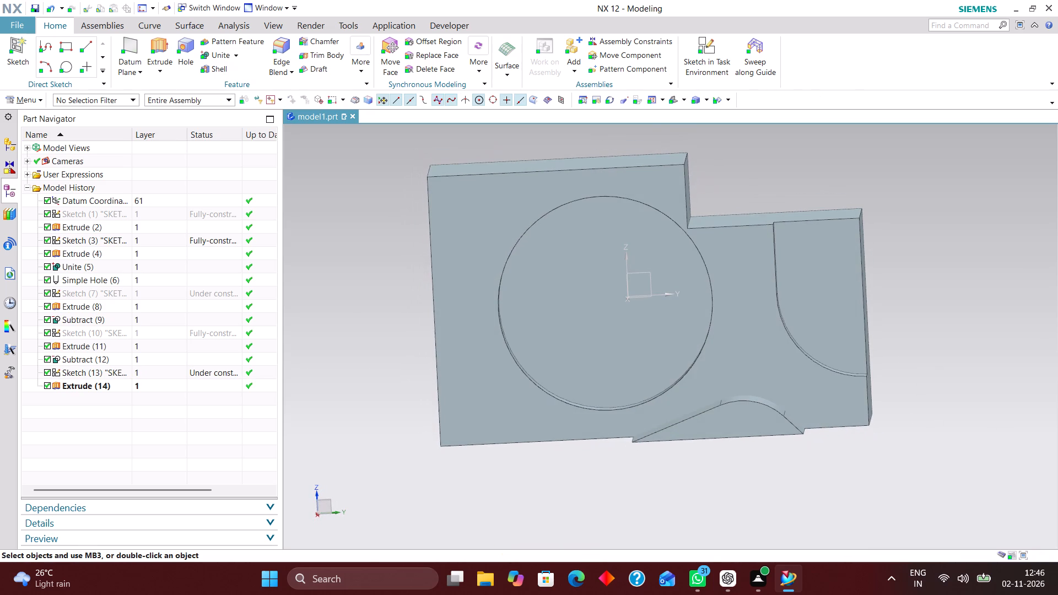
{"action": "left_click", "coordinate": [237, 56]}
{"action": "left_click", "coordinate": [245, 86]}
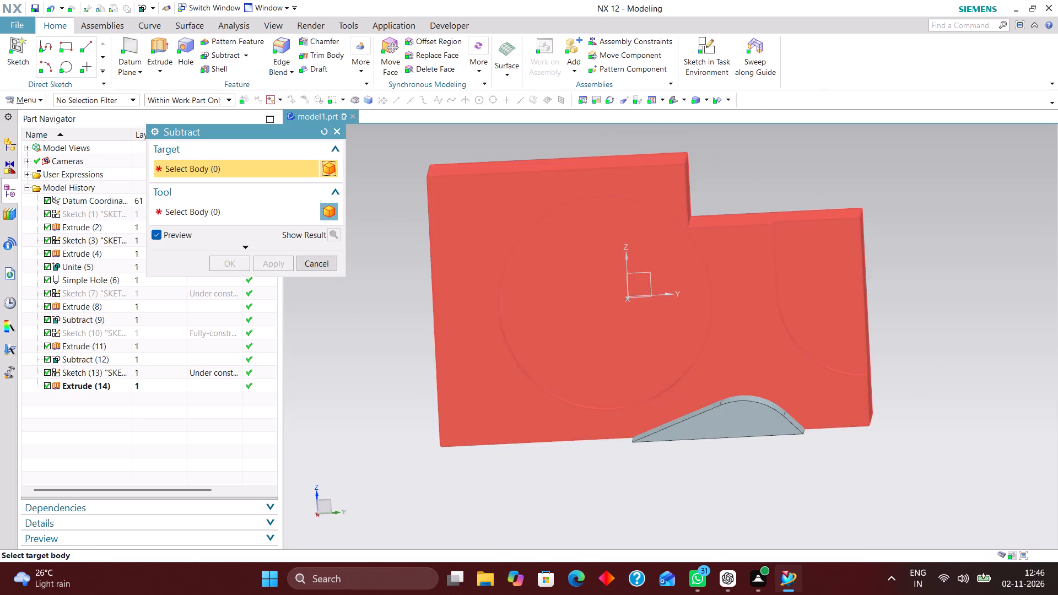
{"action": "left_click", "coordinate": [545, 269]}
{"action": "left_click", "coordinate": [711, 435]}
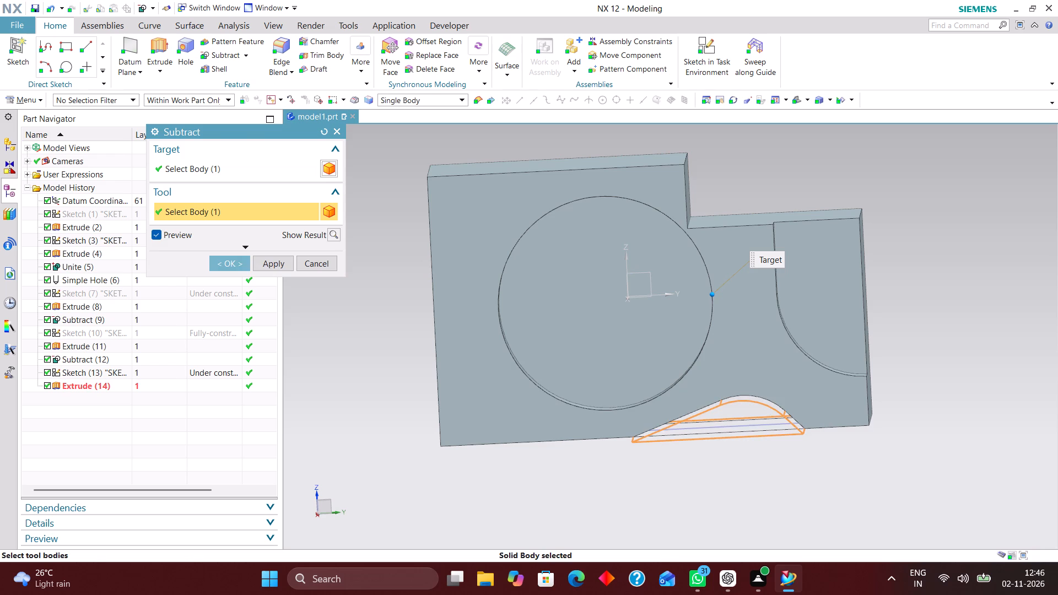
{"action": "left_click", "coordinate": [233, 262]}
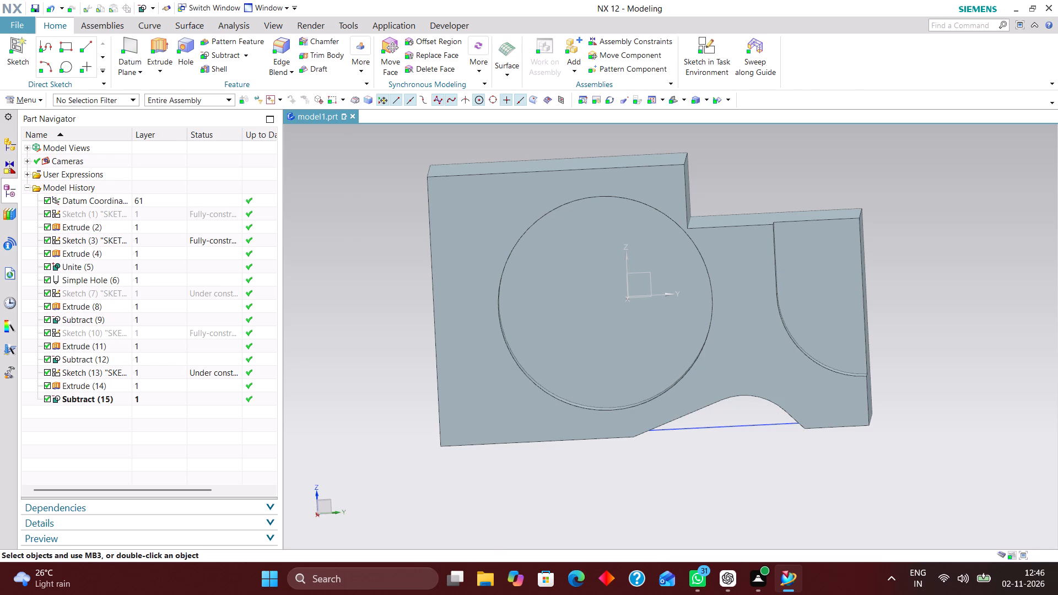
Create a new sketch on the XY plane of the datum coordinate system.
{"action": "left_click", "coordinate": [672, 102]}
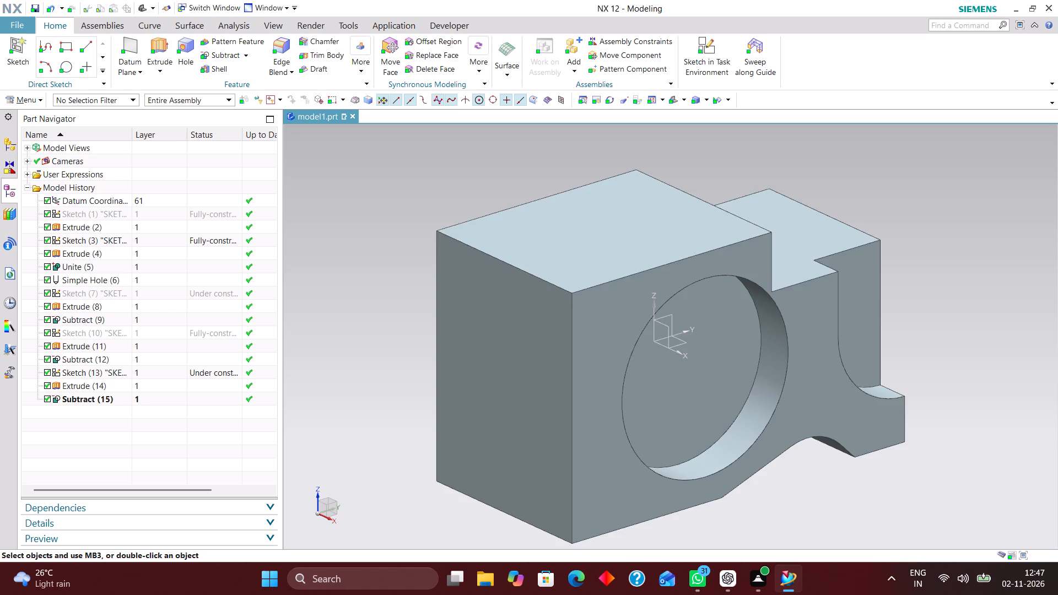
{"action": "scroll", "coordinate": [881, 348], "scroll_direction": "down", "scroll_amount": 1}
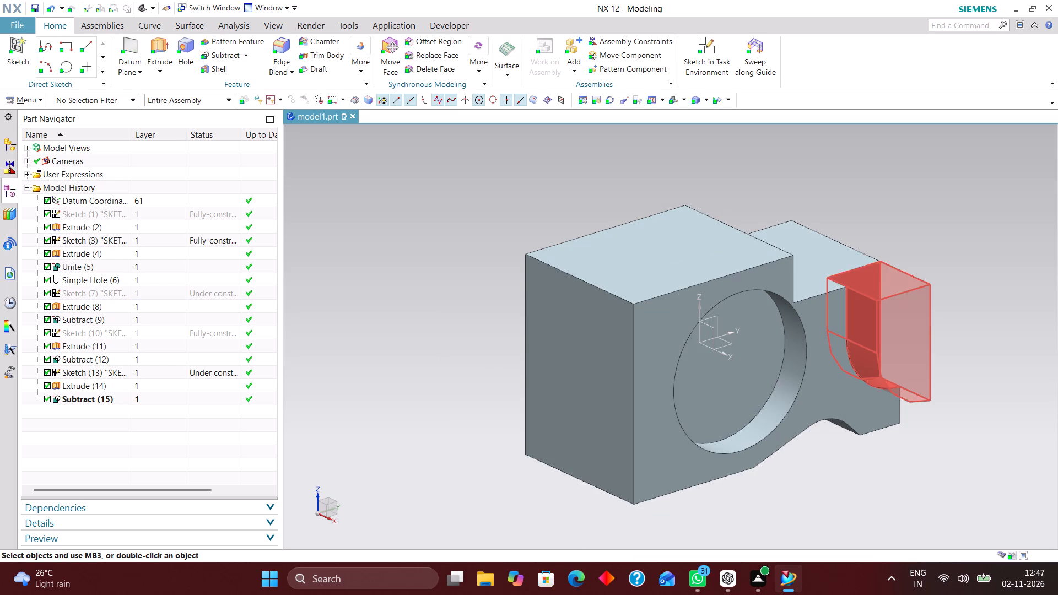
{"action": "scroll", "coordinate": [946, 300], "scroll_direction": "up", "scroll_amount": 1}
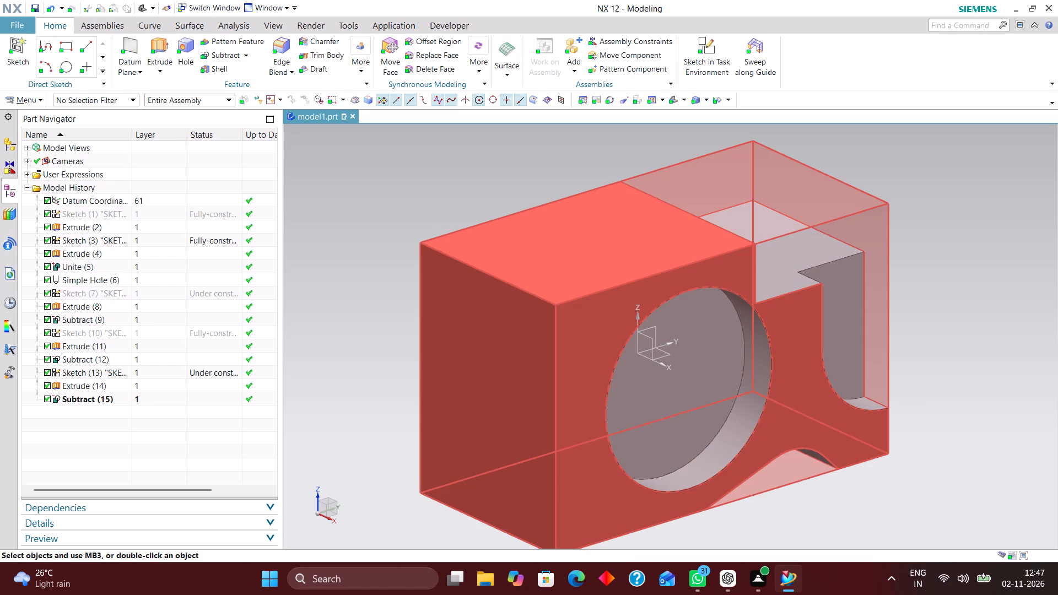
{"action": "scroll", "coordinate": [893, 322], "scroll_direction": "down", "scroll_amount": 1}
{"action": "scroll", "coordinate": [943, 268], "scroll_direction": "up", "scroll_amount": 1}
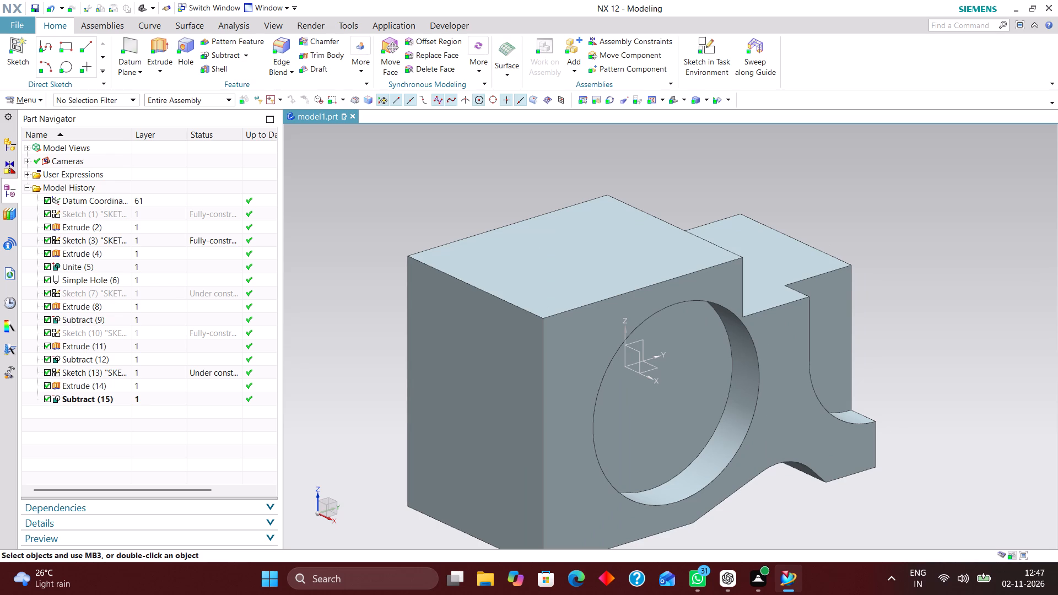
{"action": "left_click", "coordinate": [706, 44]}
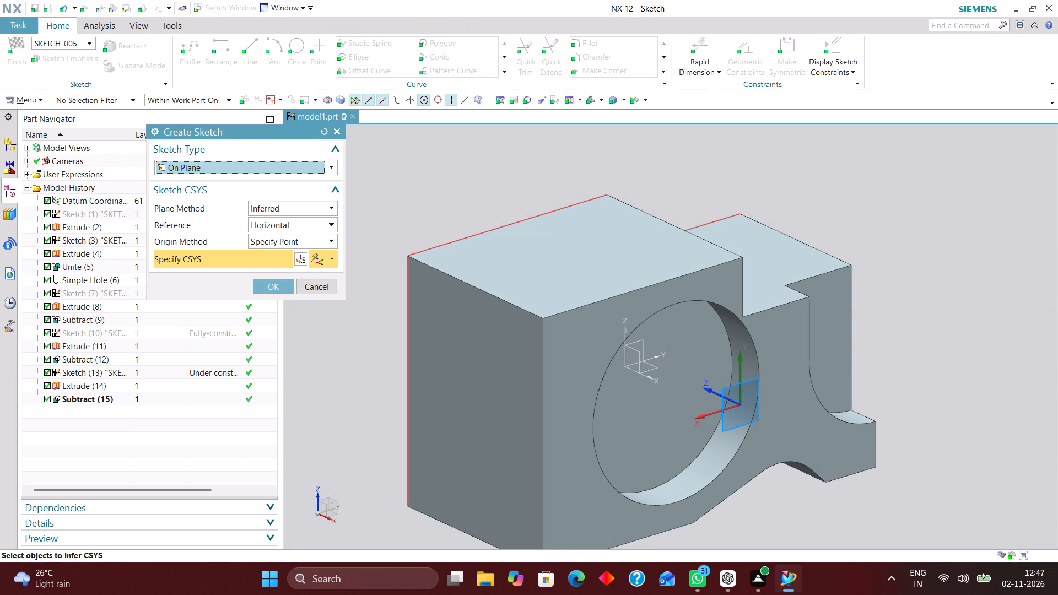
{"action": "left_click", "coordinate": [650, 369]}
{"action": "left_click", "coordinate": [715, 380]}
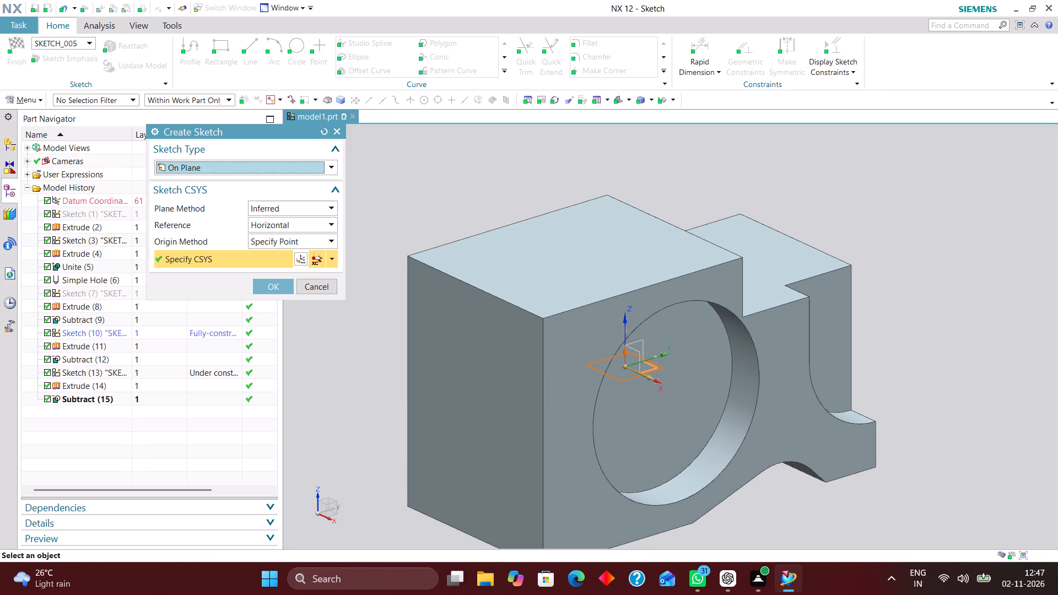
{"action": "left_click", "coordinate": [282, 281]}
Sketch a rectangle about 13.5 mm wide and 12 mm high straddling the block's left side edge.
{"action": "scroll", "coordinate": [584, 299], "scroll_direction": "up", "scroll_amount": 1}
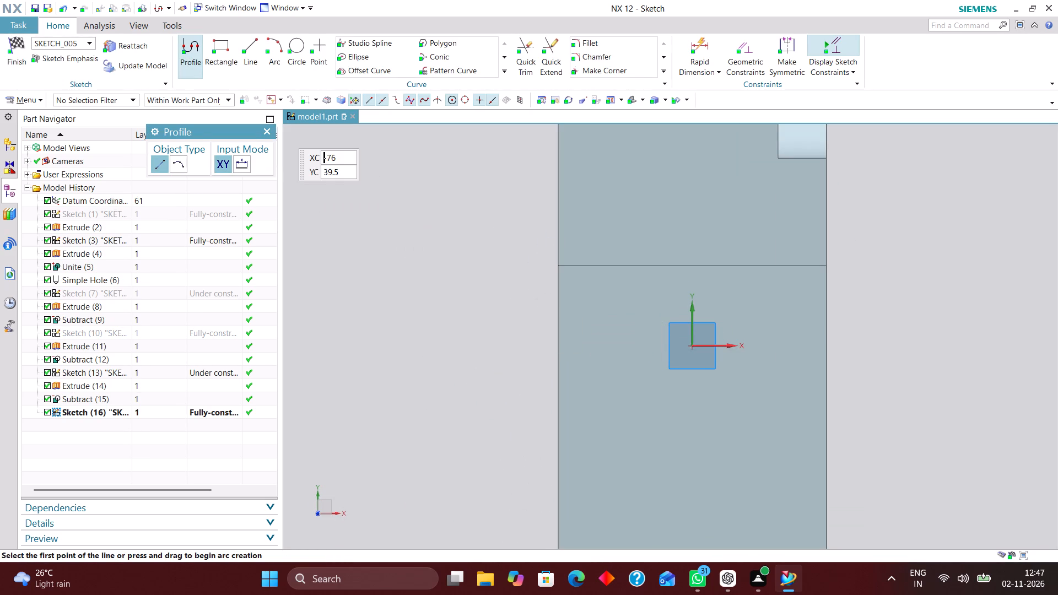
{"action": "left_click", "coordinate": [225, 44]}
{"action": "left_click", "coordinate": [514, 241]}
{"action": "left_click", "coordinate": [586, 307]}
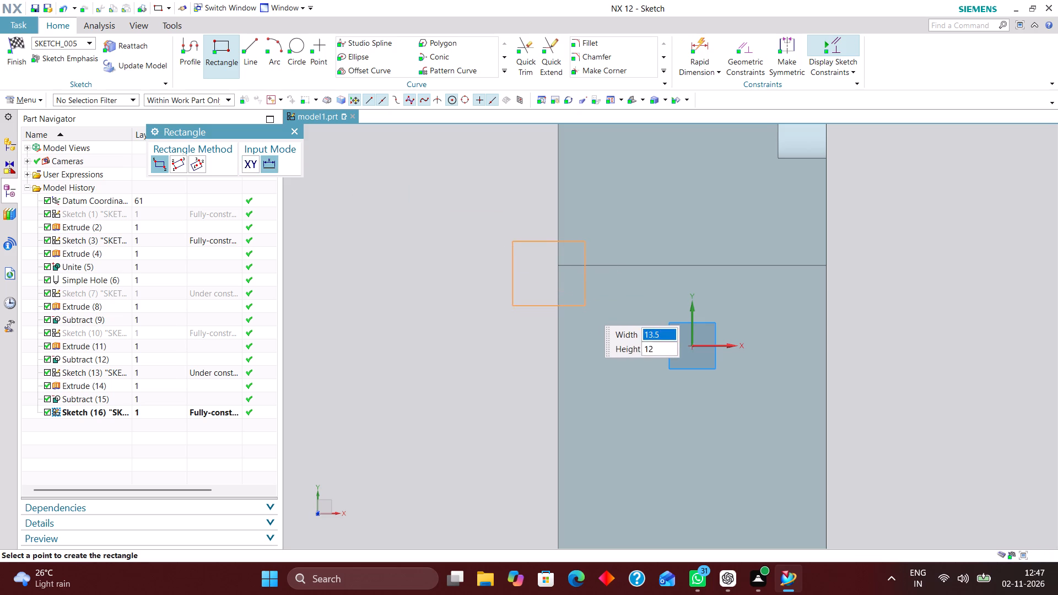
Dimension the rectangle's upper edge 50 mm from the block's upper end edge.
{"action": "left_click", "coordinate": [695, 45]}
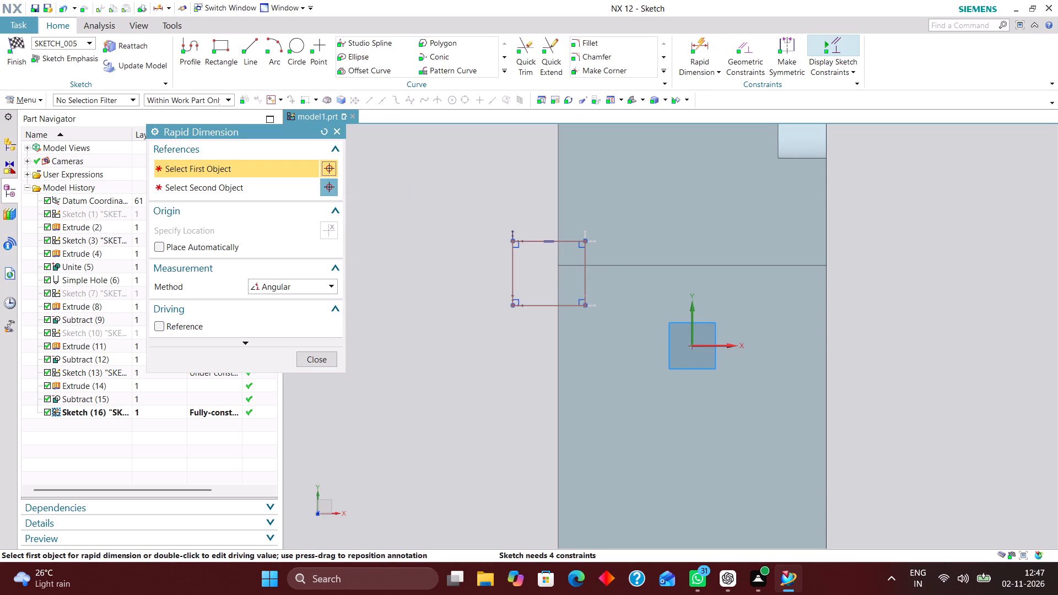
{"action": "scroll", "coordinate": [667, 304], "scroll_direction": "down", "scroll_amount": 1}
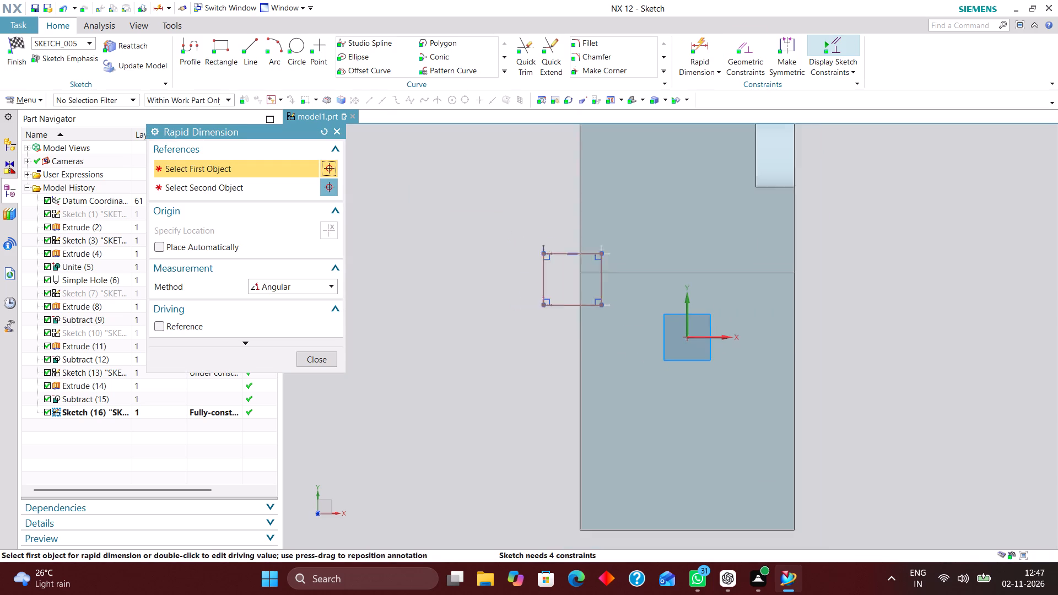
{"action": "scroll", "coordinate": [667, 304], "scroll_direction": "down", "scroll_amount": 1}
{"action": "left_click", "coordinate": [306, 287]}
{"action": "left_click", "coordinate": [306, 299]}
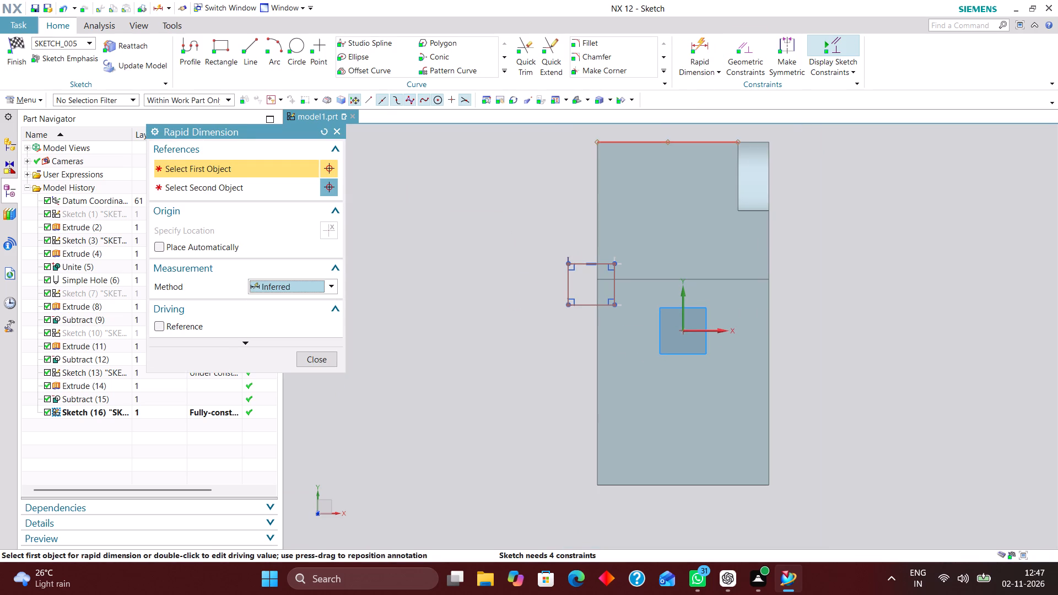
{"action": "left_click", "coordinate": [631, 139]}
{"action": "left_click", "coordinate": [603, 264]}
{"action": "left_click", "coordinate": [474, 234]}
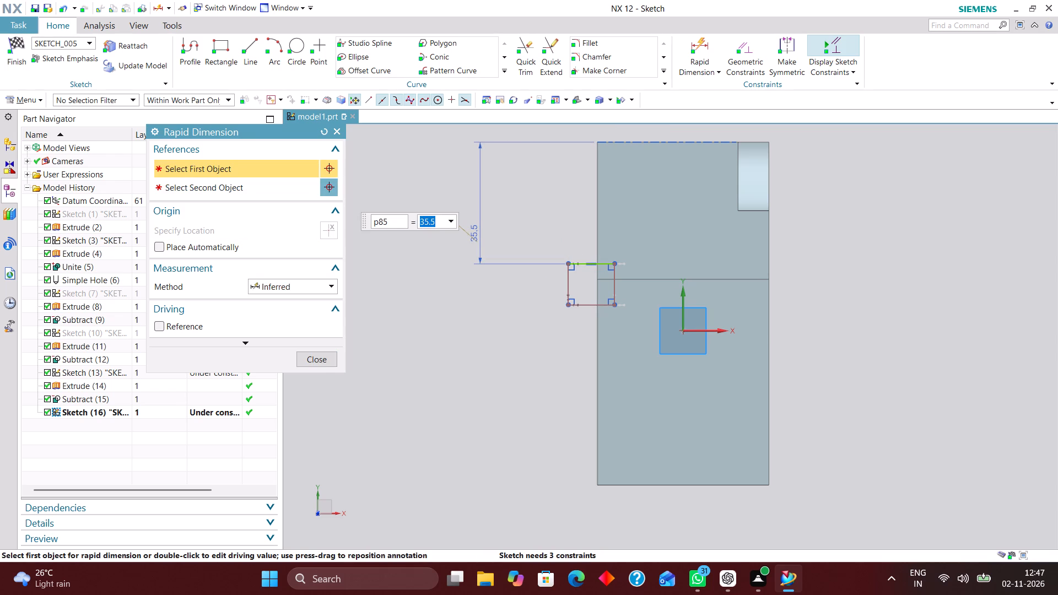
{"action": "type", "text": "50"}
{"action": "key", "text": "Return"}
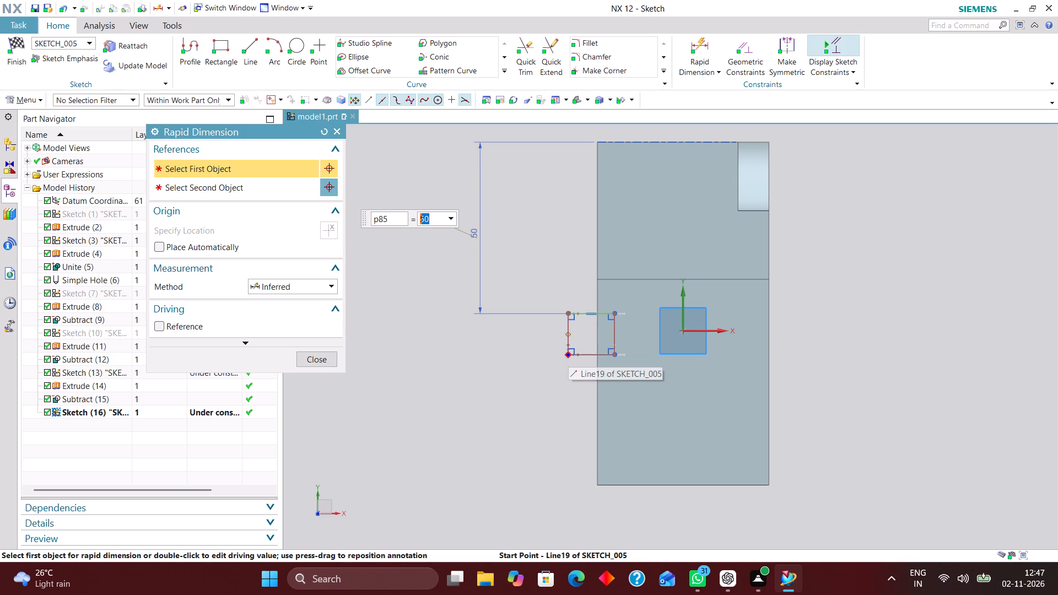
Dimension the rectangle's width as 12 mm along its upper edge.
{"action": "scroll", "coordinate": [601, 312], "scroll_direction": "up", "scroll_amount": 3}
{"action": "left_click", "coordinate": [601, 313]}
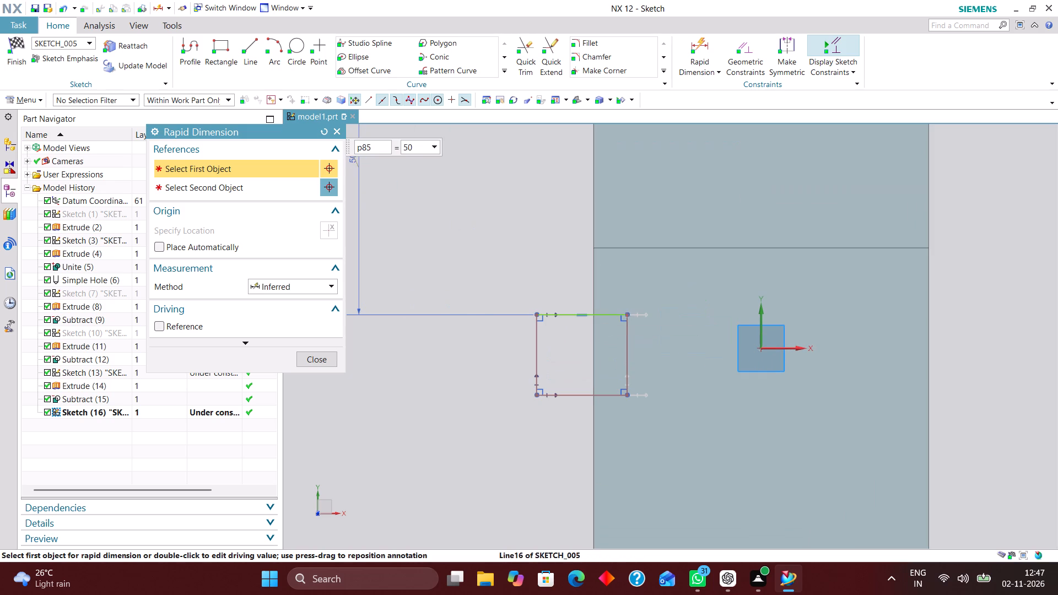
{"action": "left_click", "coordinate": [582, 226]}
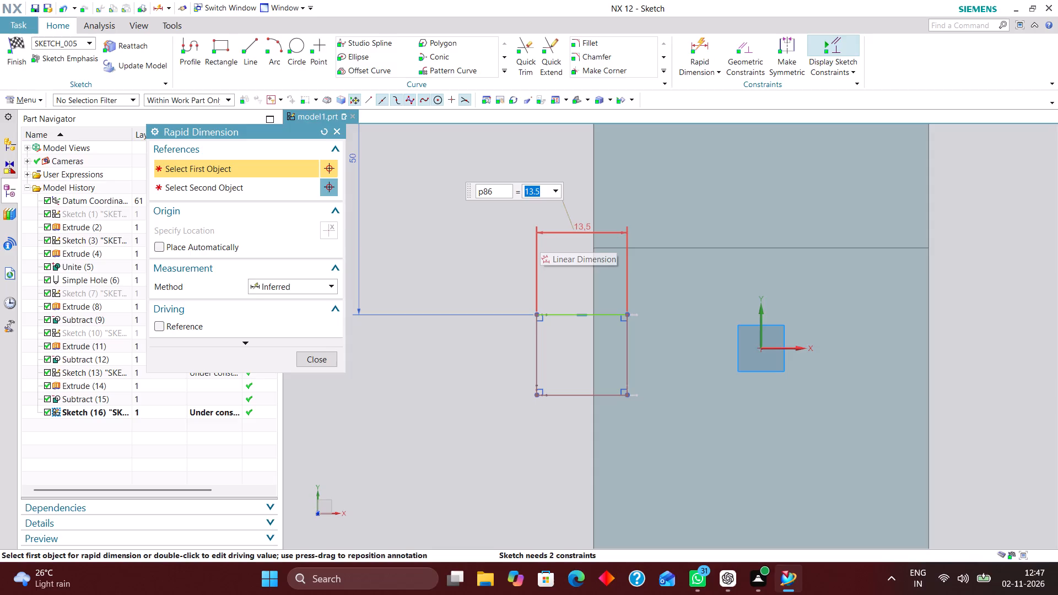
{"action": "type", "text": "12"}
{"action": "key", "text": "Return"}
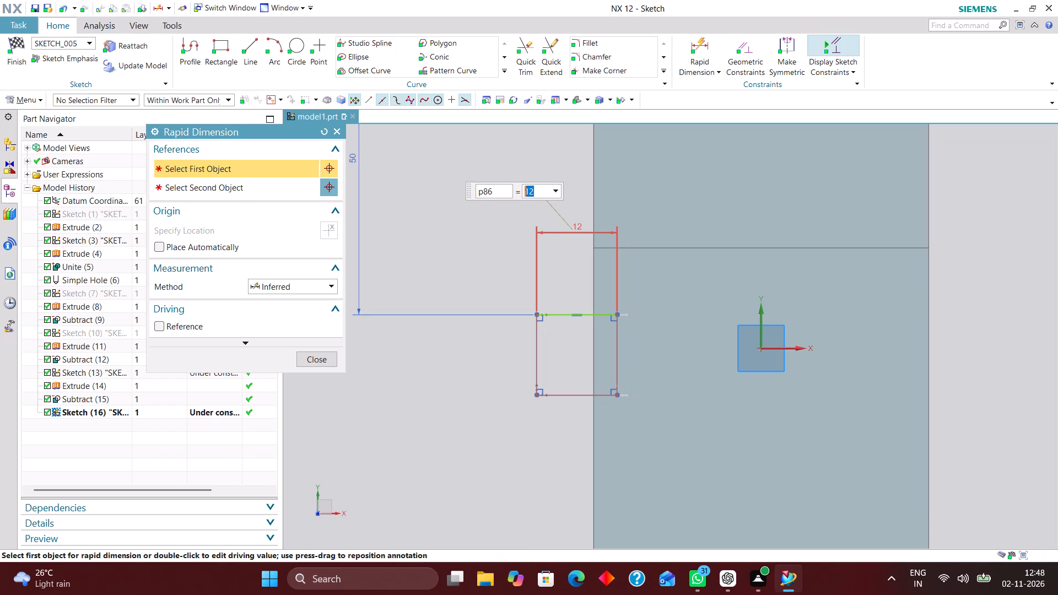
{"action": "left_click", "coordinate": [323, 356]}
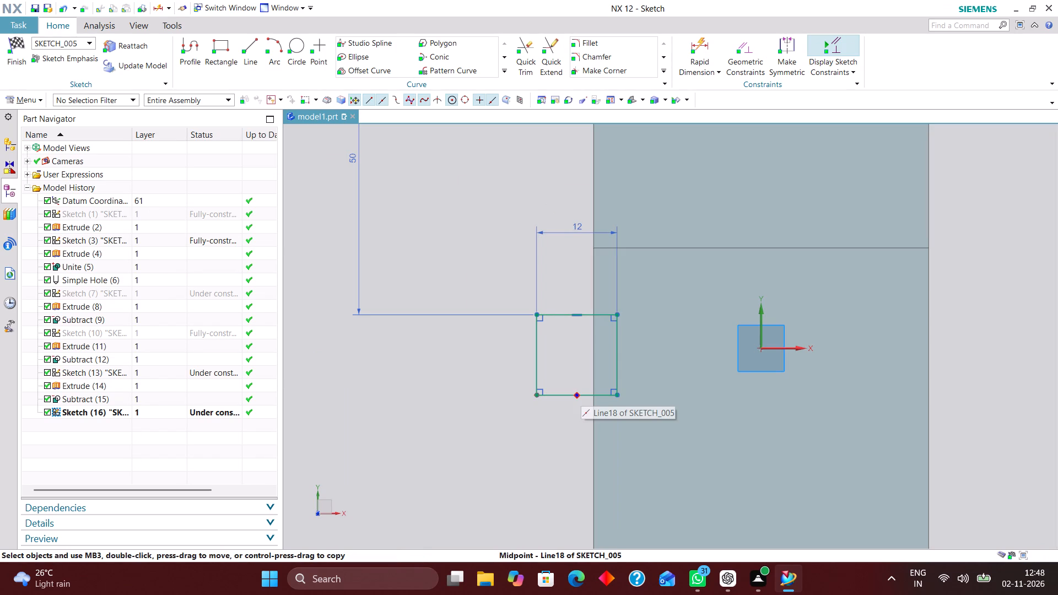
Flip the rectangle above the line dimensioned 50 mm from the block's end, about 13.6 mm high, and shift it farther onto the block.
{"action": "left_click_drag", "start_coordinate": [577, 394], "coordinate": [570, 224]}
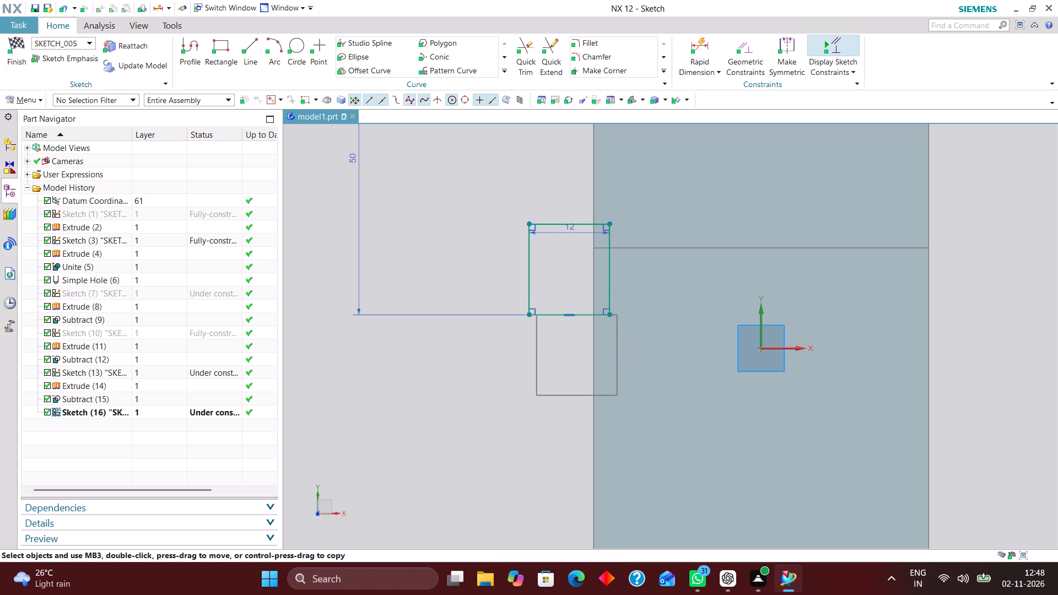
{"action": "left_click_drag", "start_coordinate": [570, 224], "coordinate": [575, 229]}
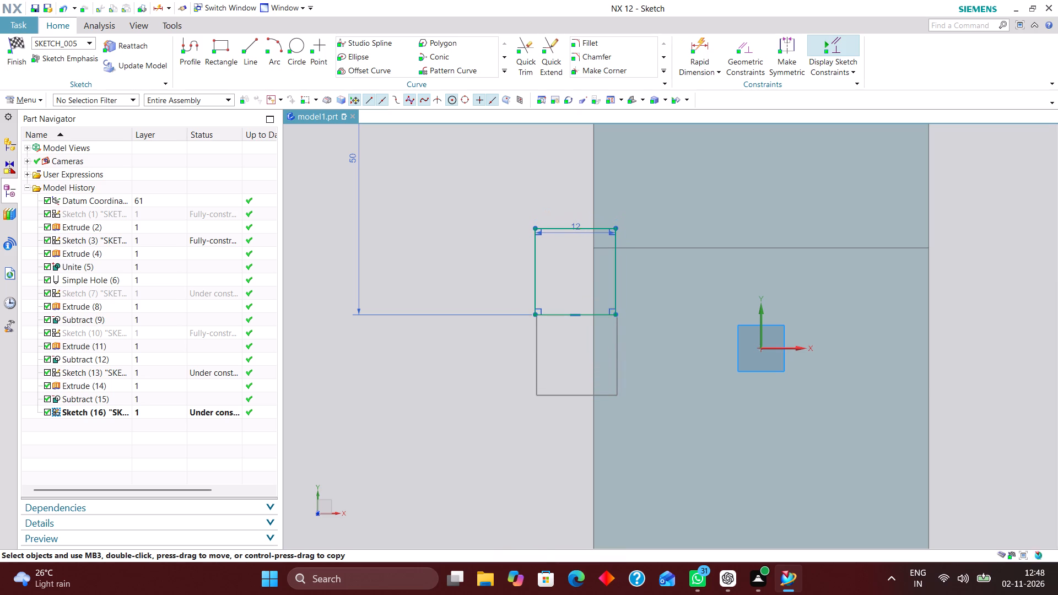
{"action": "left_click", "coordinate": [579, 226]}
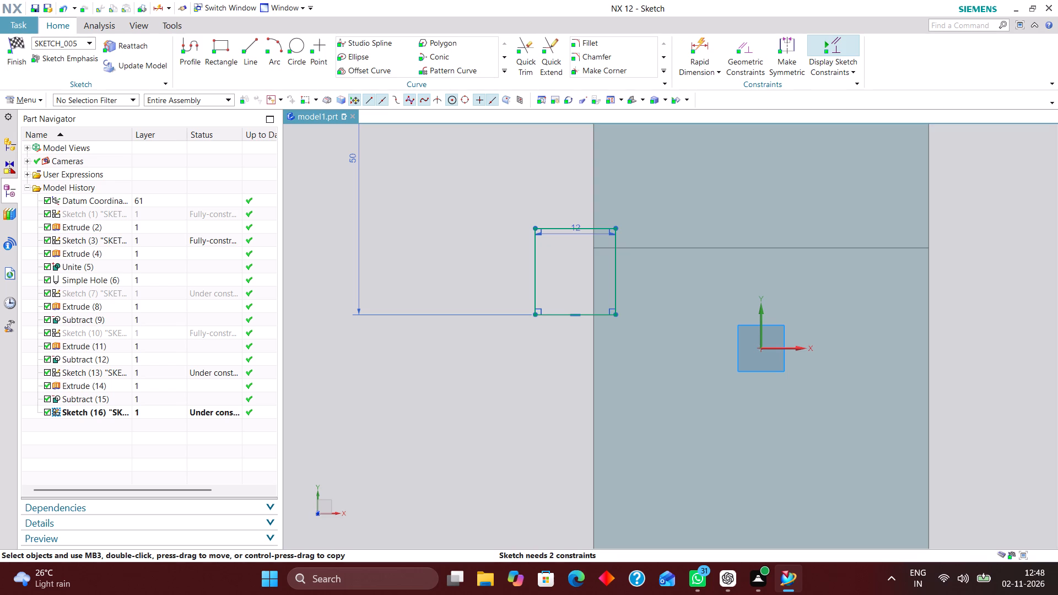
{"action": "left_click_drag", "start_coordinate": [535, 287], "coordinate": [568, 285]}
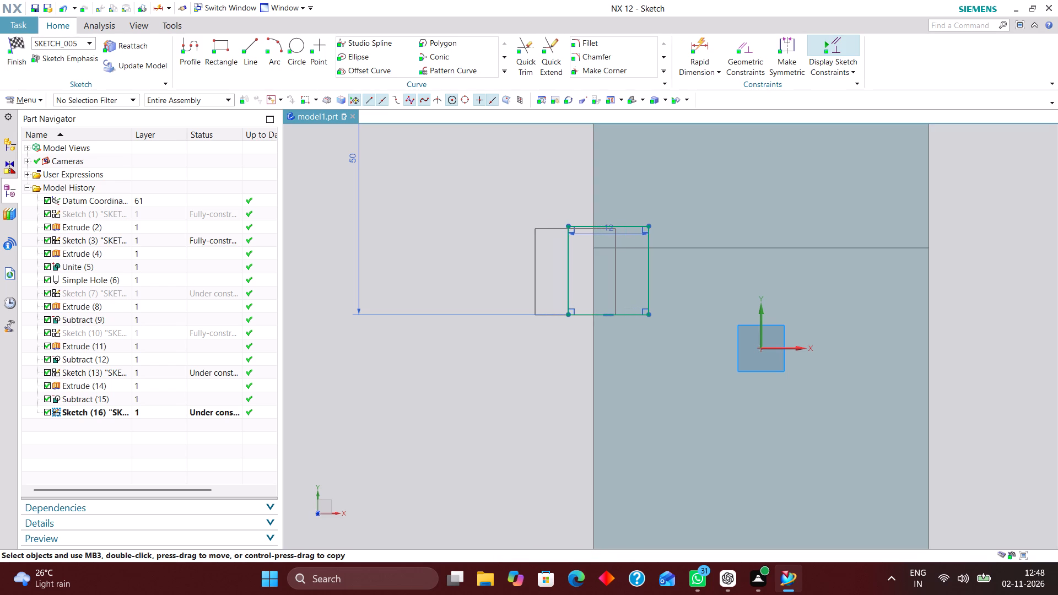
{"action": "left_click_drag", "start_coordinate": [568, 285], "coordinate": [568, 283]}
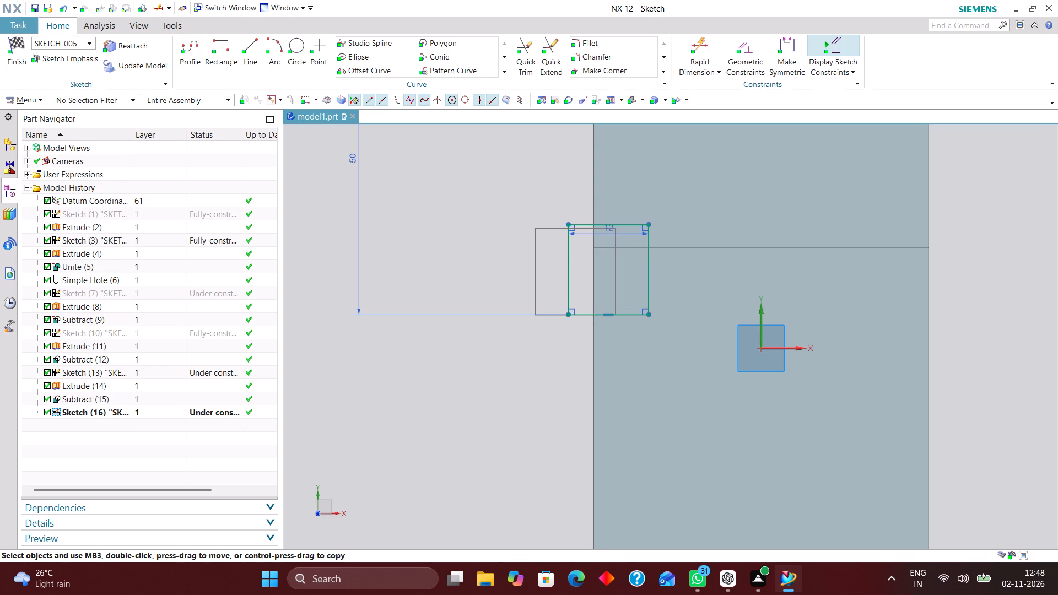
{"action": "left_click_drag", "start_coordinate": [568, 283], "coordinate": [568, 282]}
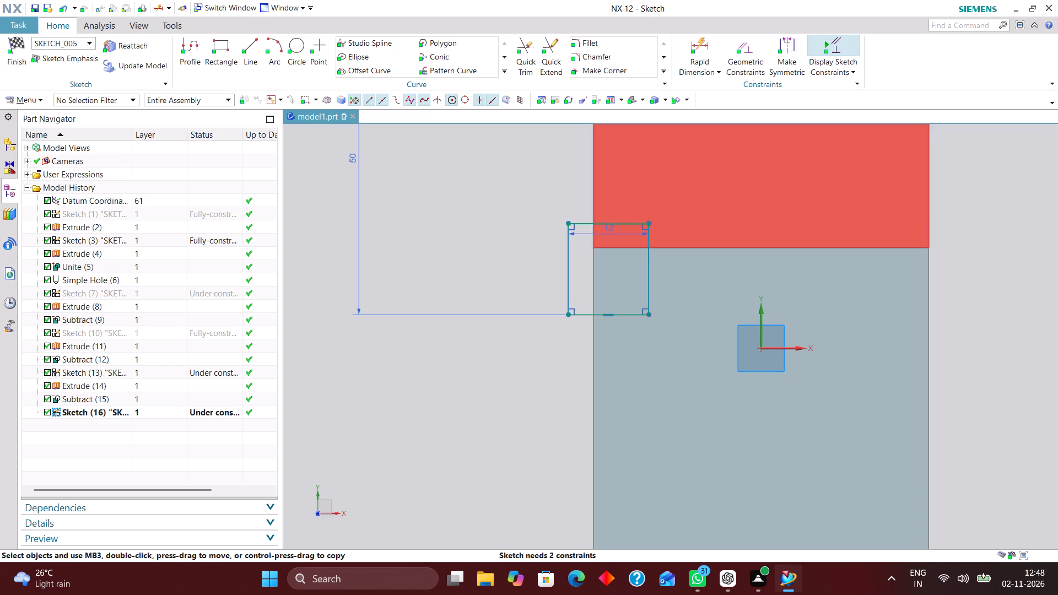
Dimension the rectangle's height as 14 mm along its left edge.
{"action": "left_click", "coordinate": [695, 48]}
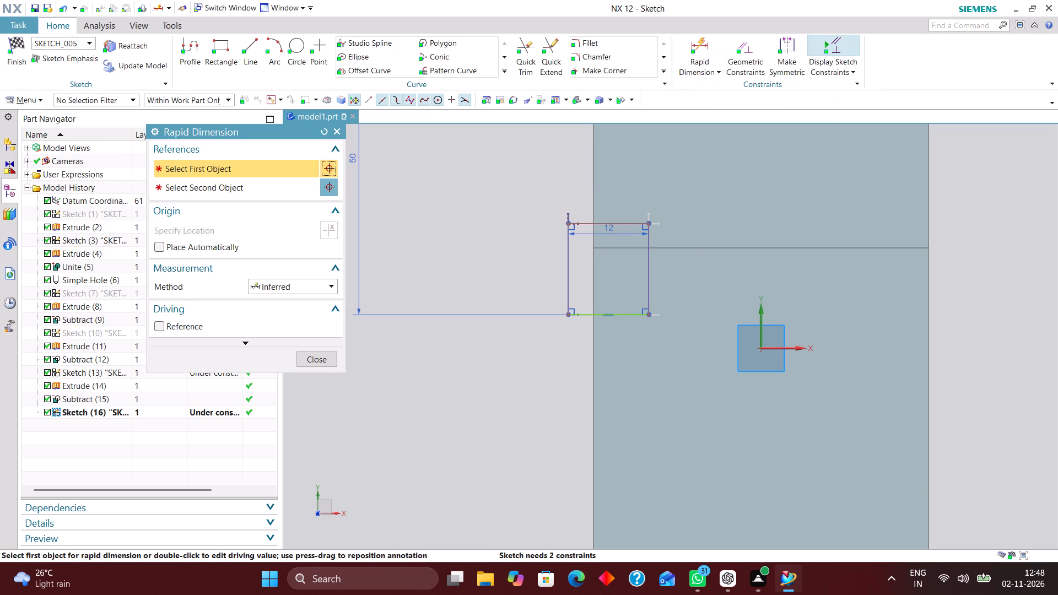
{"action": "left_click", "coordinate": [570, 288]}
{"action": "left_click", "coordinate": [500, 266]}
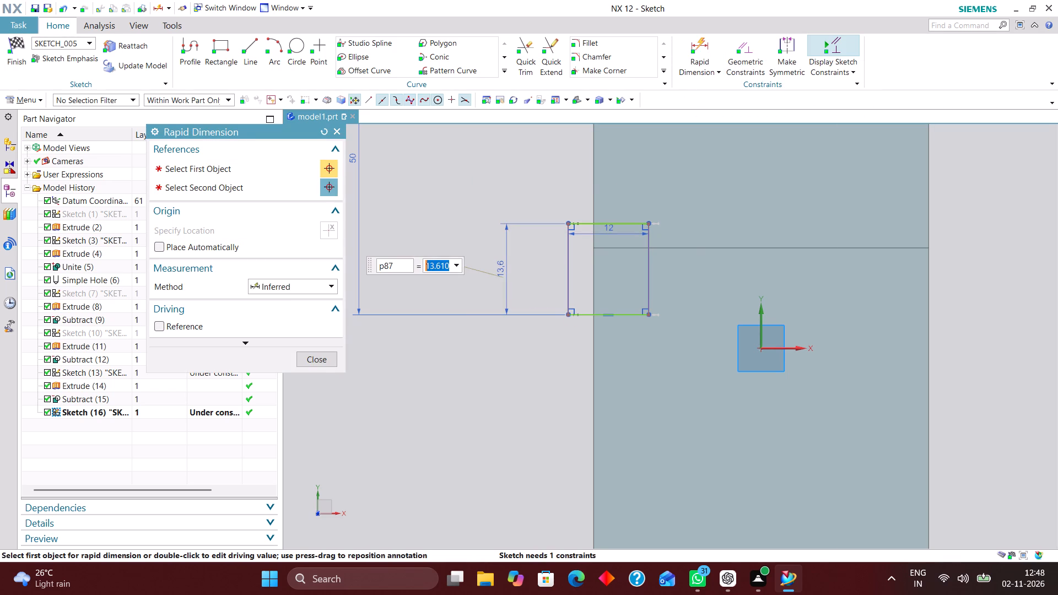
{"action": "type", "text": "14"}
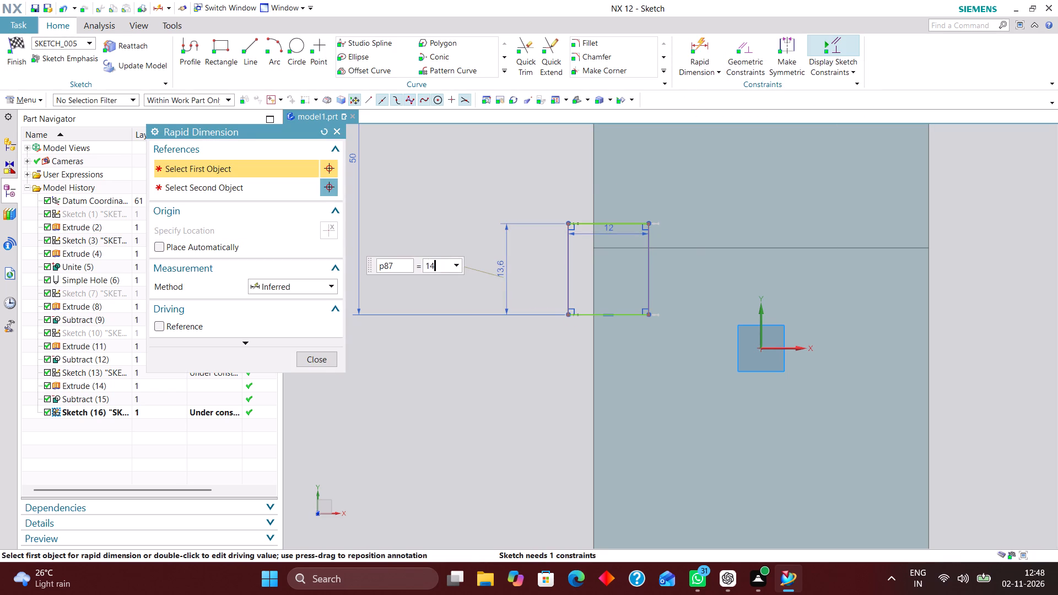
{"action": "key", "text": "Return"}
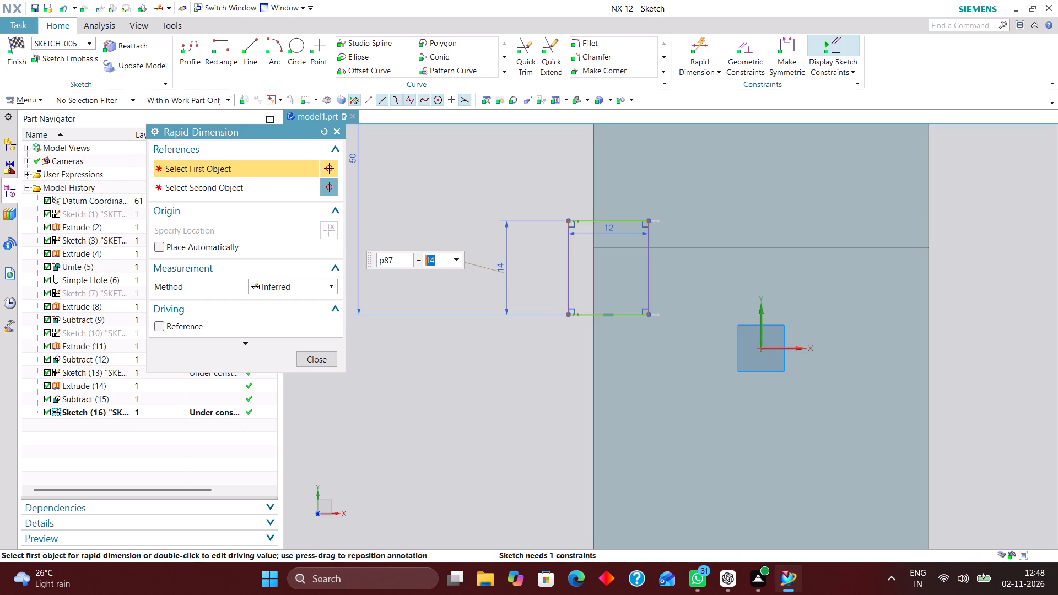
{"action": "left_click", "coordinate": [330, 359]}
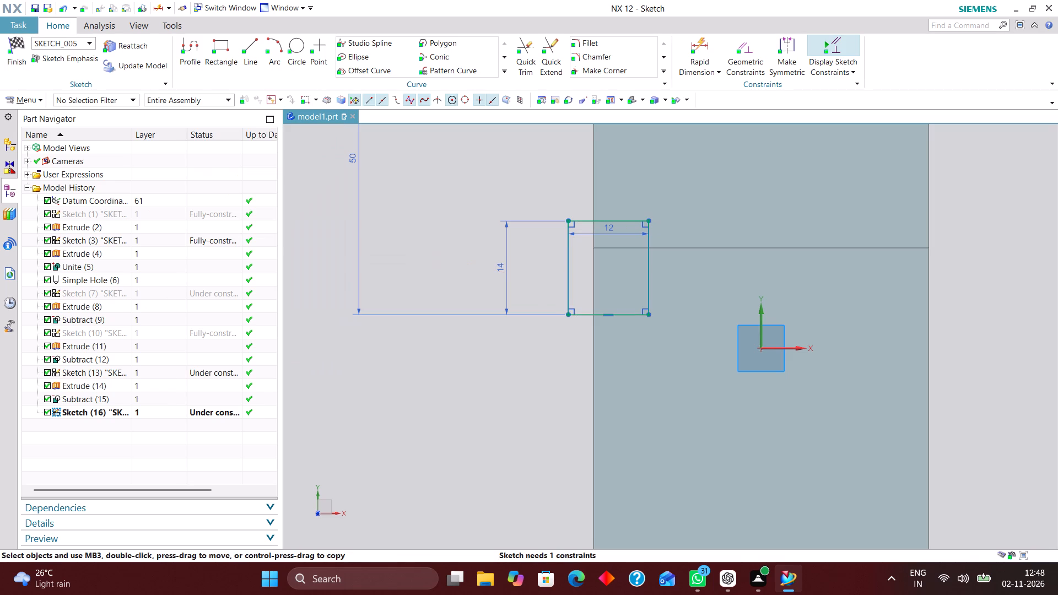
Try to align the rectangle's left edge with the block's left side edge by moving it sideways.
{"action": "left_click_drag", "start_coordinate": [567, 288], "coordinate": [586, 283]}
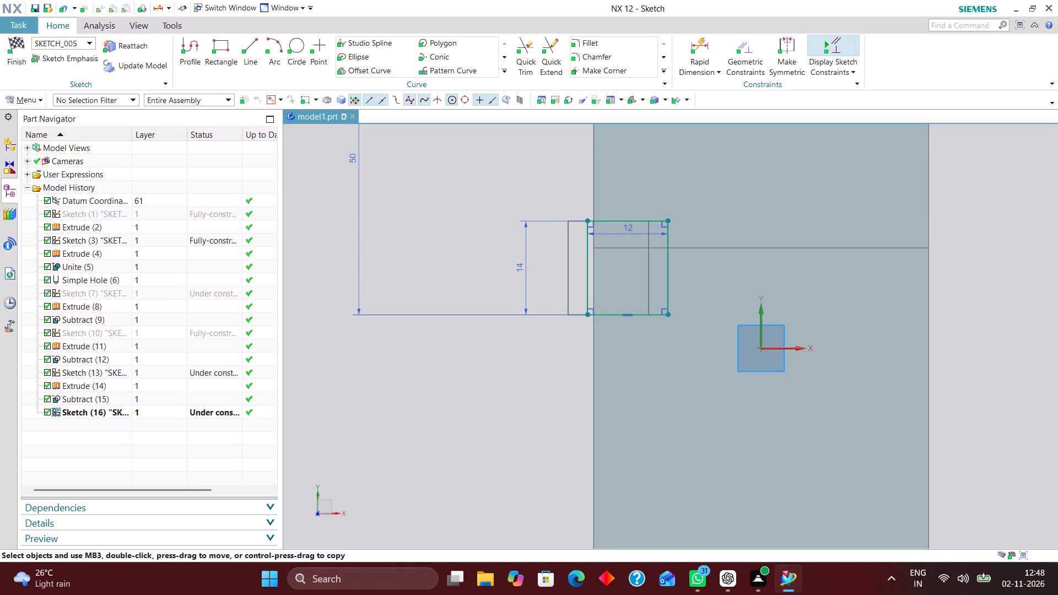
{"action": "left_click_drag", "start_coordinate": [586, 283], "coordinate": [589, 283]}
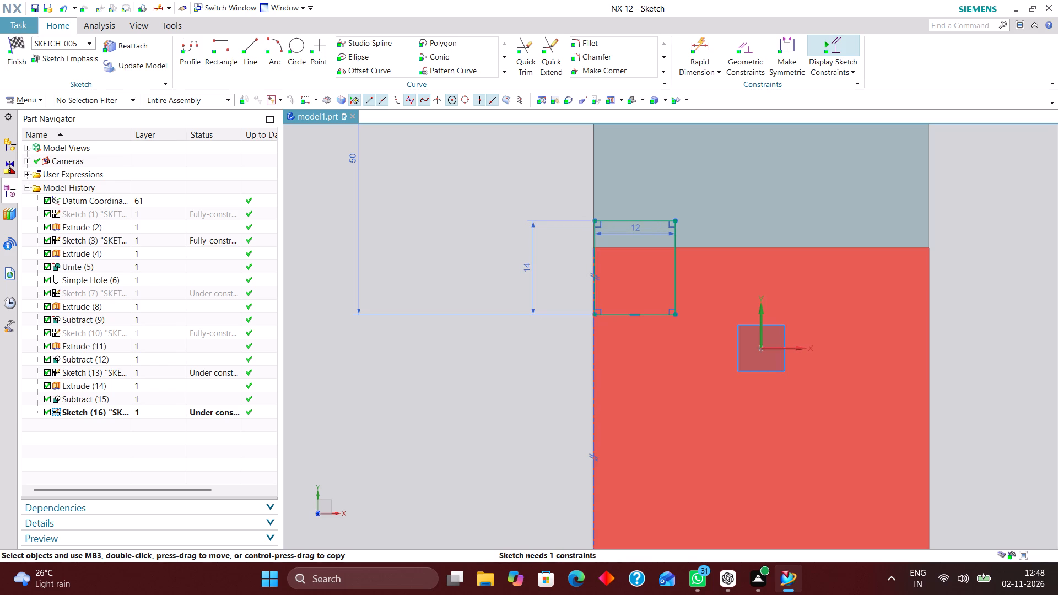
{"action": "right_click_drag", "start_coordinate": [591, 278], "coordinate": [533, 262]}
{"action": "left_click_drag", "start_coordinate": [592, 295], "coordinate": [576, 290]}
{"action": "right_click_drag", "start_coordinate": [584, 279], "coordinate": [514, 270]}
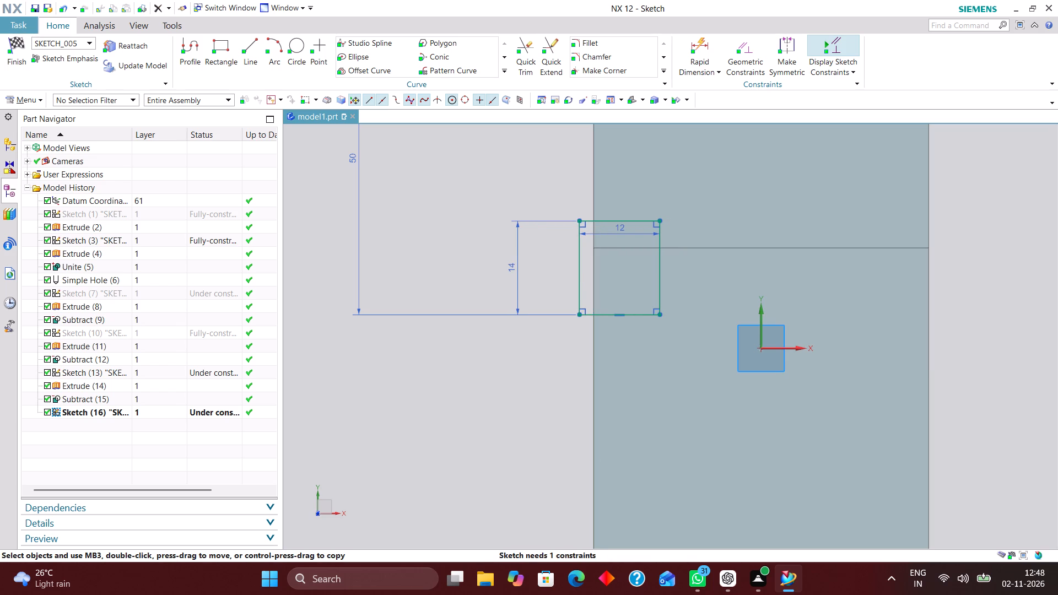
Dimension the rectangle's left edge 25 mm from the sketch's Y axis and finish the sketch.
{"action": "left_click", "coordinate": [700, 46]}
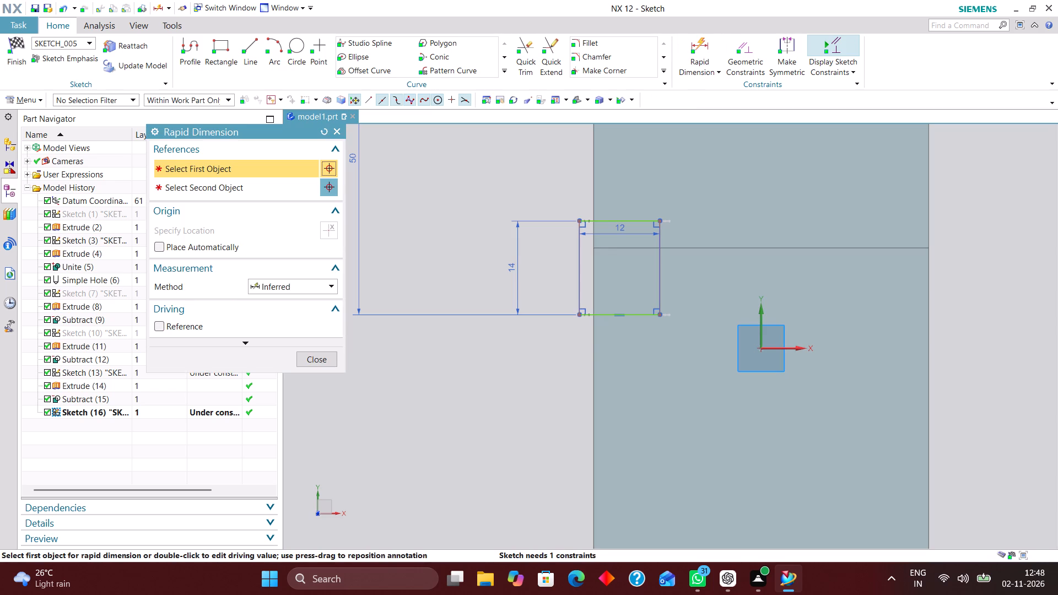
{"action": "left_click", "coordinate": [763, 328]}
{"action": "left_click", "coordinate": [577, 286]}
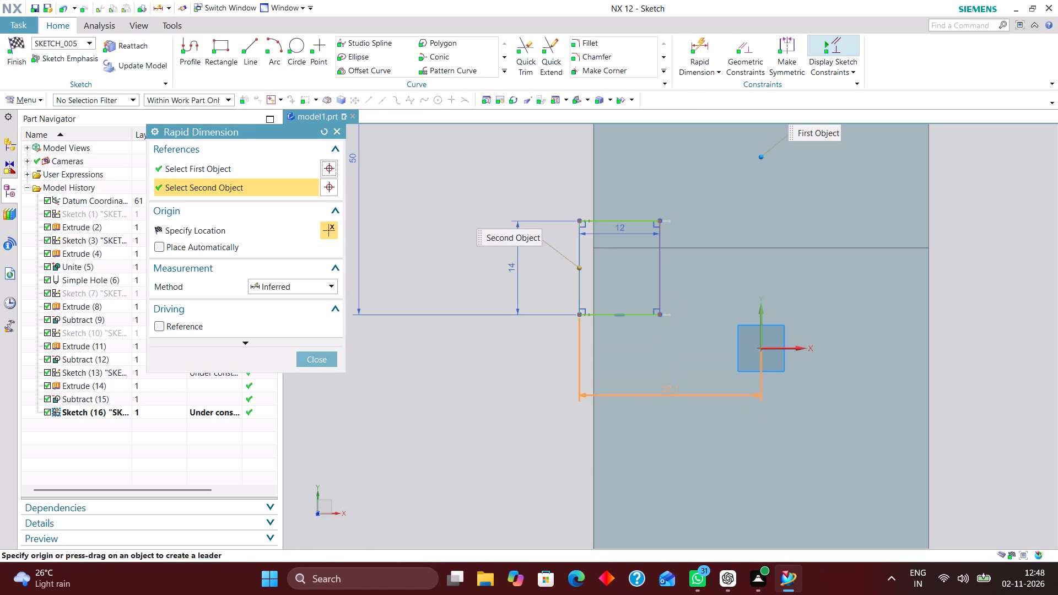
{"action": "left_click", "coordinate": [674, 403]}
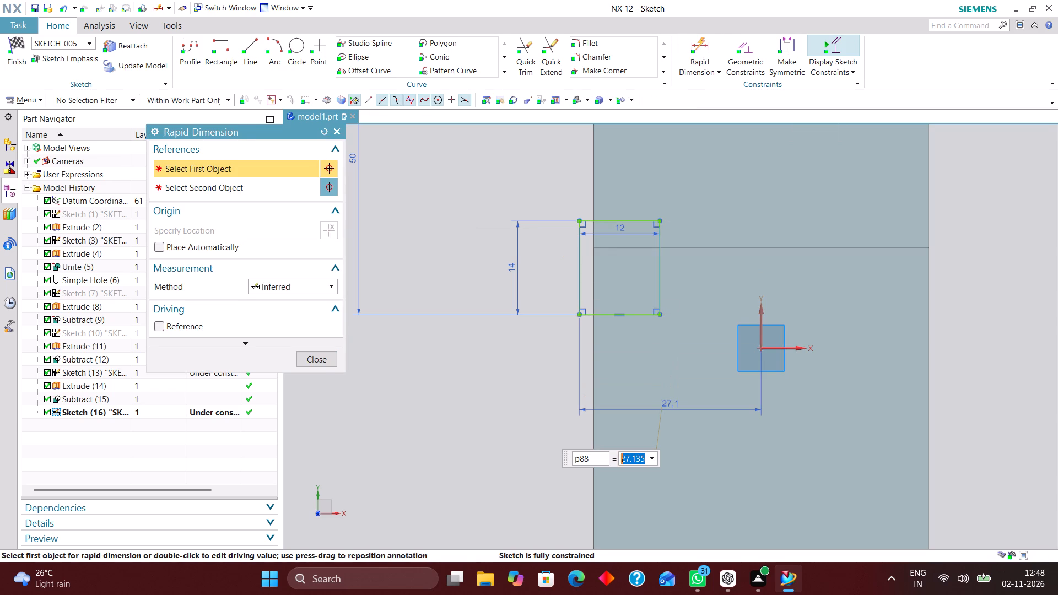
{"action": "key", "text": "2"}
{"action": "key", "text": "8"}
{"action": "key", "text": "Return"}
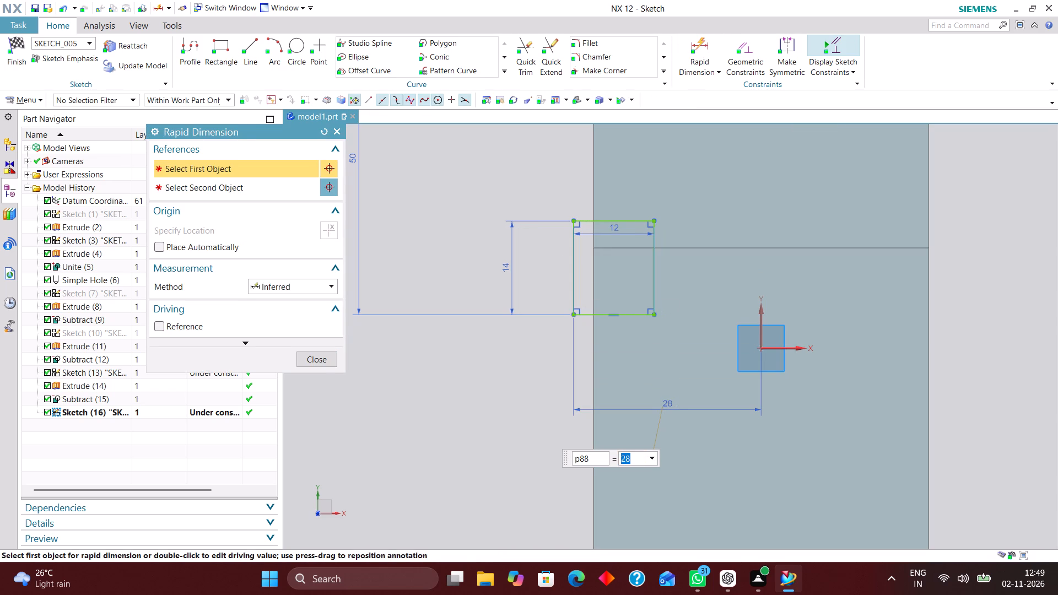
{"action": "type", "text": "22"}
{"action": "key", "text": "Return"}
{"action": "type", "text": "25"}
{"action": "key", "text": "Return"}
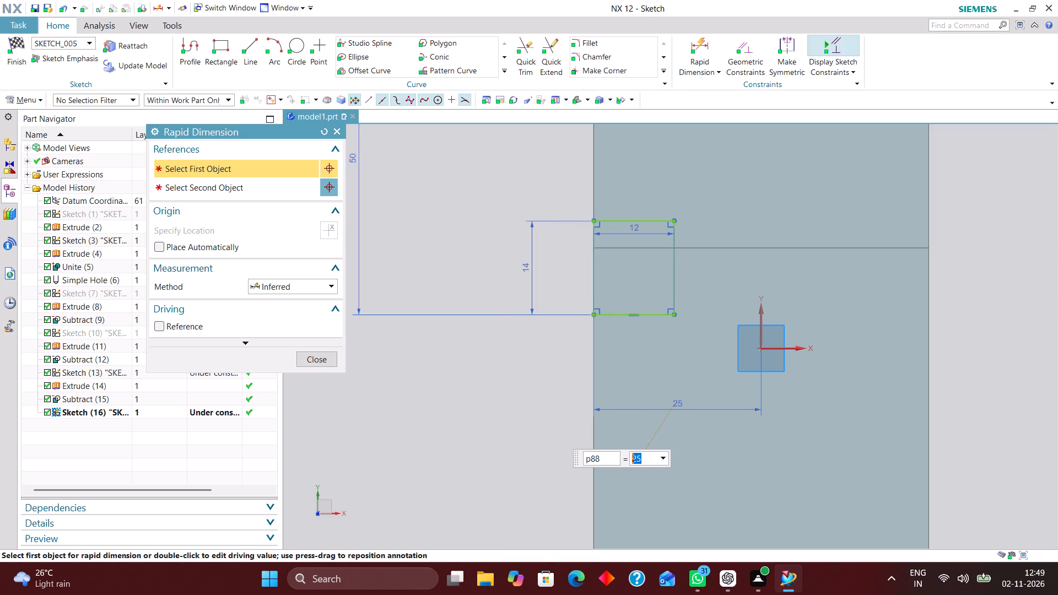
{"action": "left_click", "coordinate": [329, 360]}
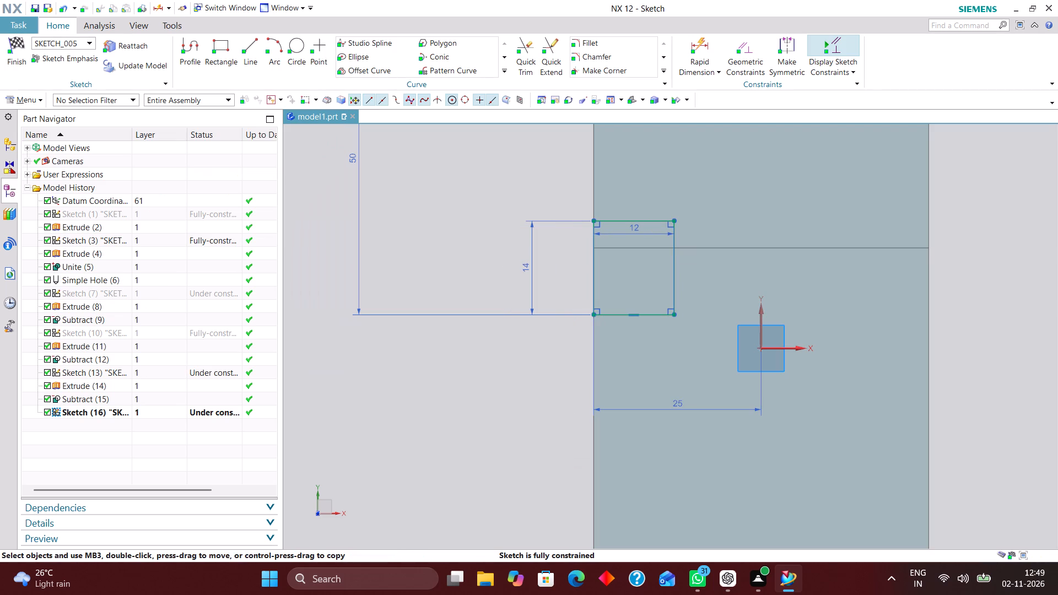
{"action": "left_click", "coordinate": [24, 43]}
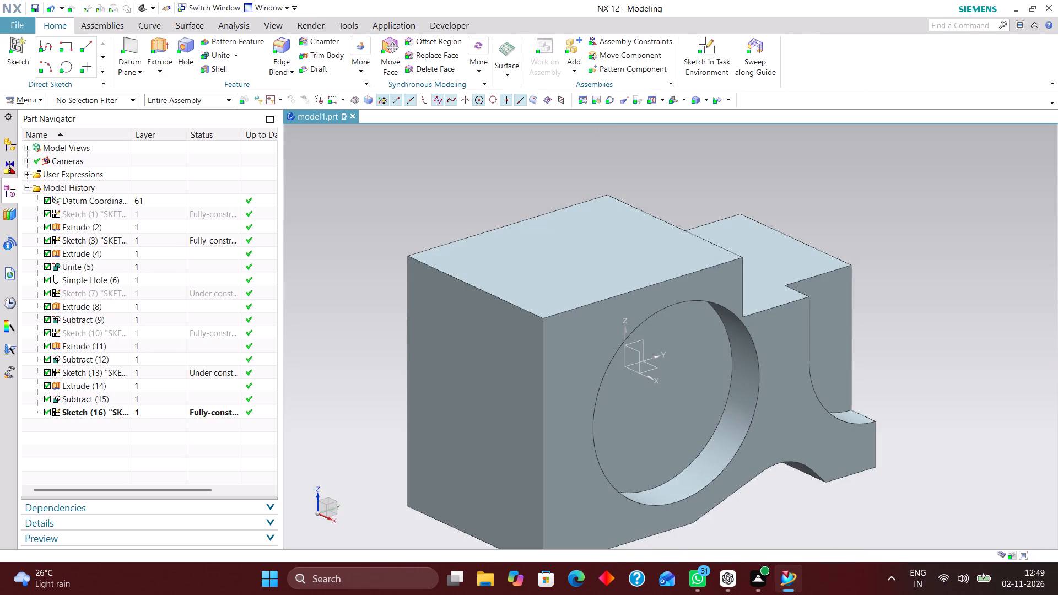
Extrude the 12 x 14 mm rectangle along Z from a 16.5 mm start to a 48 mm end as a separate body.
{"action": "left_click", "coordinate": [154, 43]}
{"action": "left_click", "coordinate": [73, 412]}
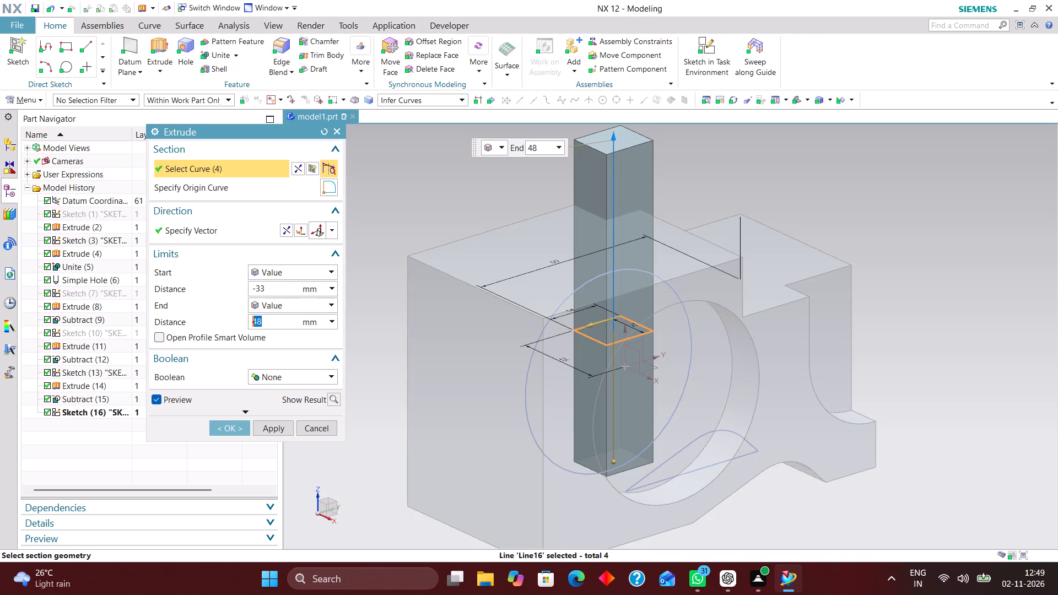
{"action": "middle_click_drag", "start_coordinate": [847, 265], "coordinate": [676, 302]}
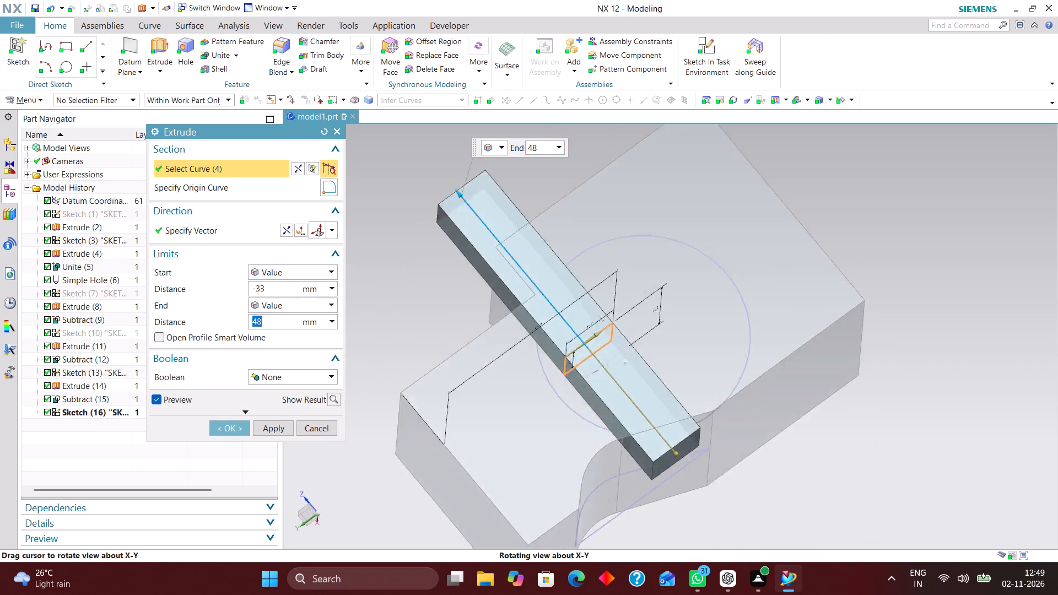
{"action": "middle_click_drag", "start_coordinate": [676, 302], "coordinate": [711, 321]}
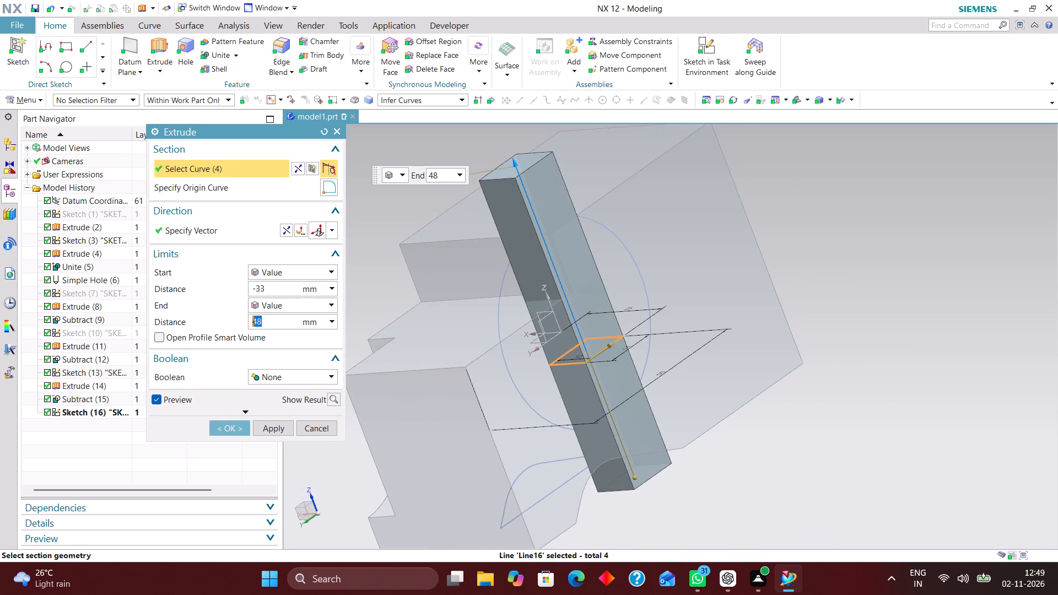
{"action": "left_click_drag", "start_coordinate": [634, 480], "coordinate": [586, 290]}
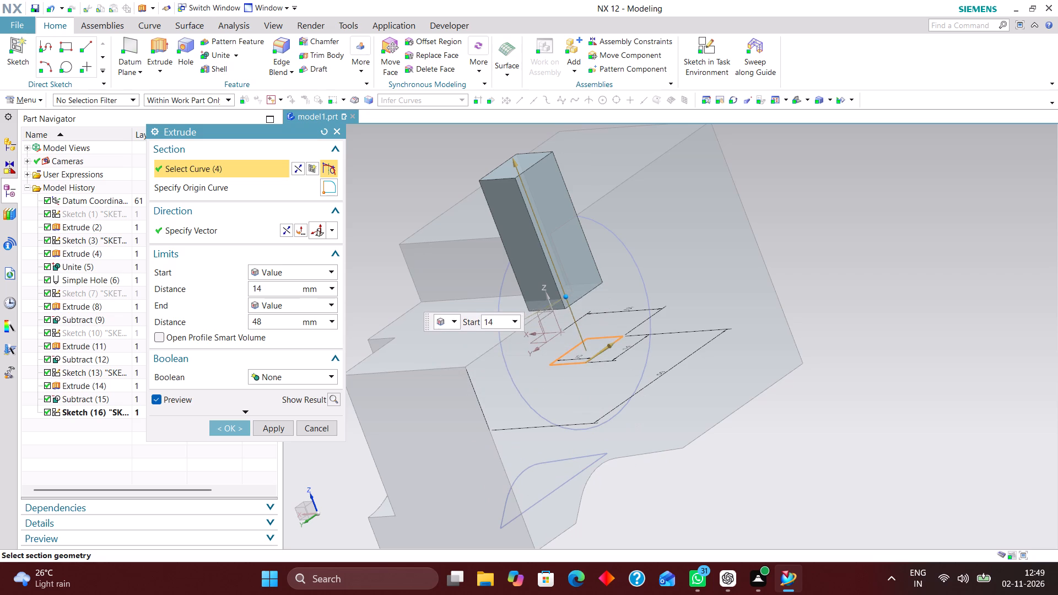
{"action": "left_click_drag", "start_coordinate": [586, 290], "coordinate": [585, 283]}
{"action": "middle_click_drag", "start_coordinate": [798, 356], "coordinate": [806, 346]}
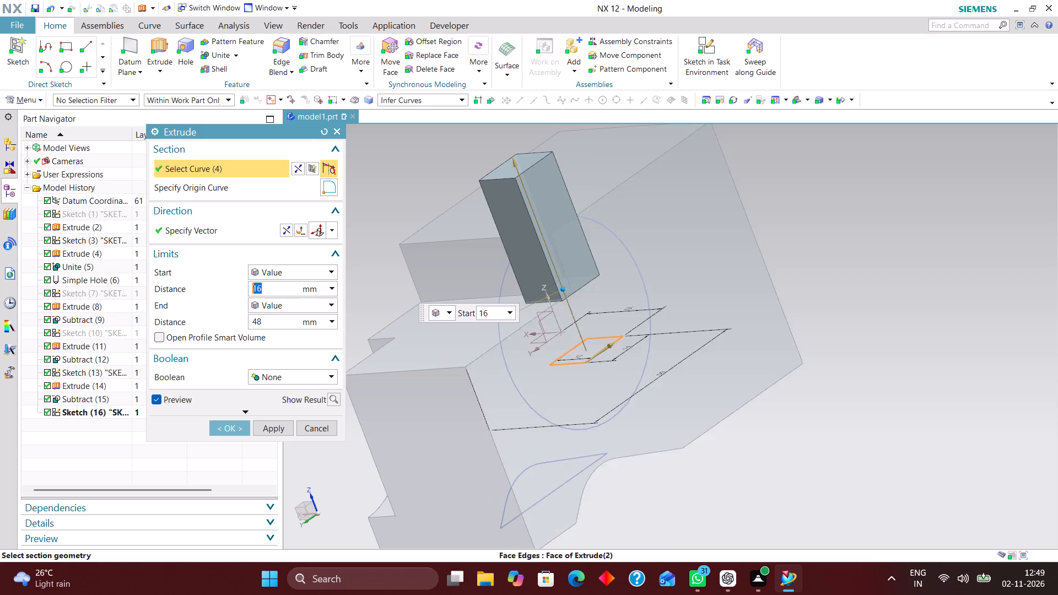
{"action": "middle_click_drag", "start_coordinate": [806, 346], "coordinate": [899, 318]}
{"action": "right_click_drag", "start_coordinate": [905, 236], "coordinate": [668, 208]}
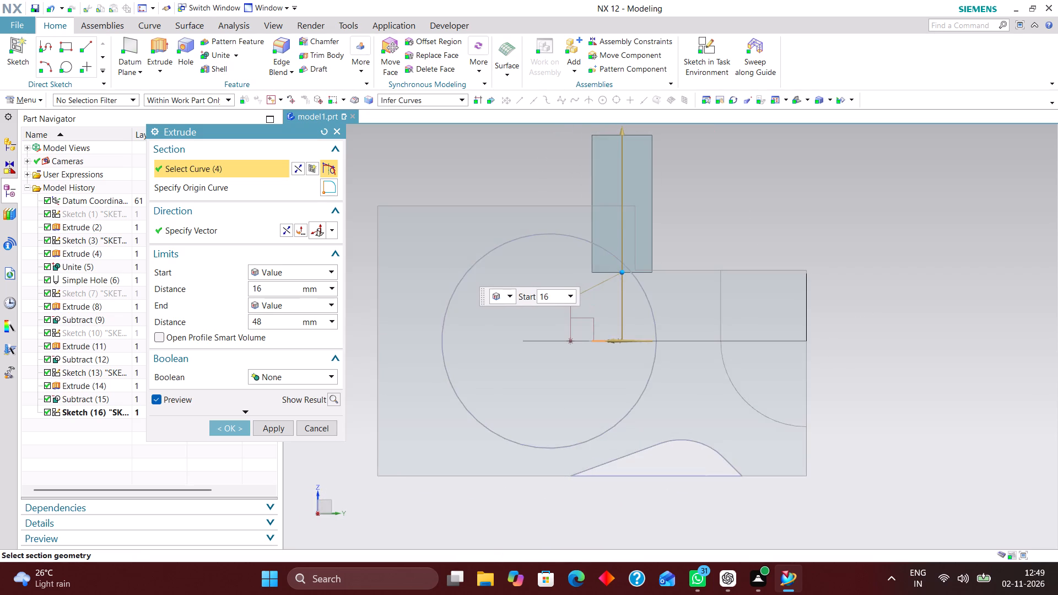
{"action": "scroll", "coordinate": [637, 262], "scroll_direction": "up", "scroll_amount": 8}
{"action": "left_click_drag", "start_coordinate": [577, 255], "coordinate": [579, 247]}
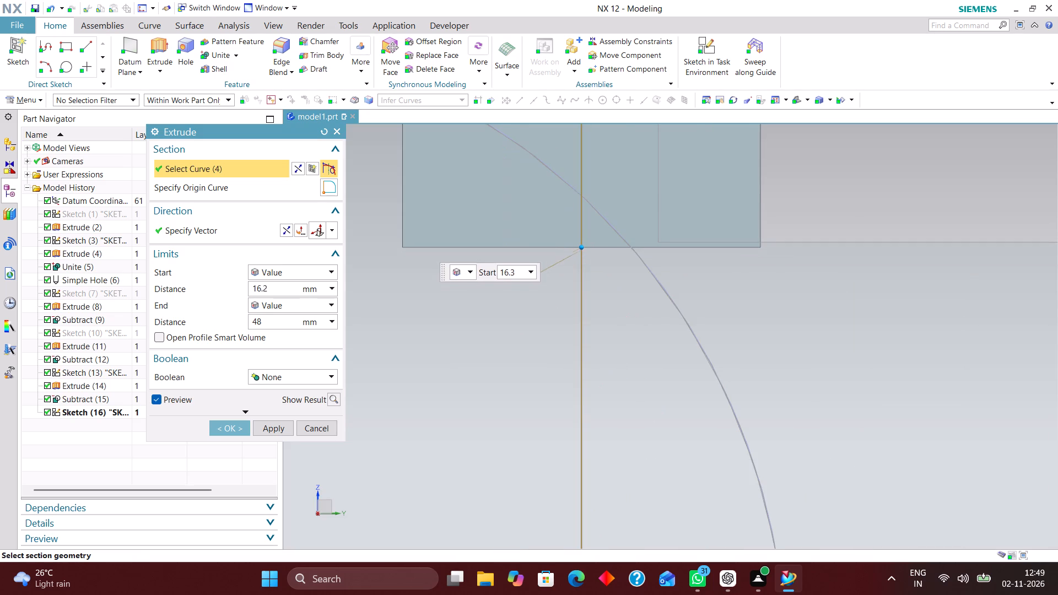
{"action": "left_click_drag", "start_coordinate": [579, 247], "coordinate": [579, 242]}
{"action": "scroll", "coordinate": [701, 239], "scroll_direction": "down", "scroll_amount": 4}
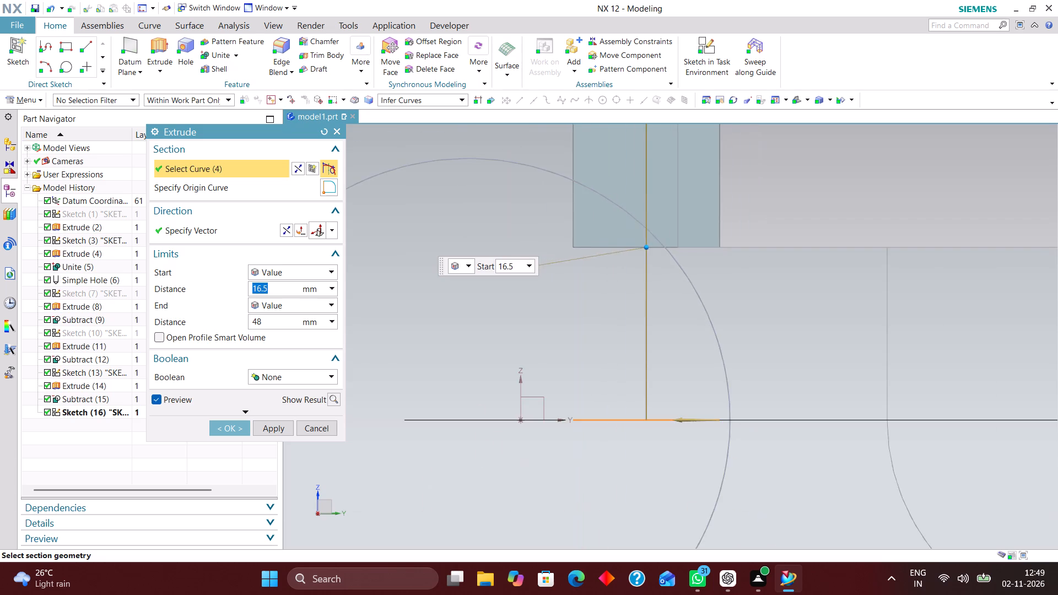
{"action": "scroll", "coordinate": [700, 318], "scroll_direction": "down", "scroll_amount": 3}
{"action": "left_click", "coordinate": [225, 431]}
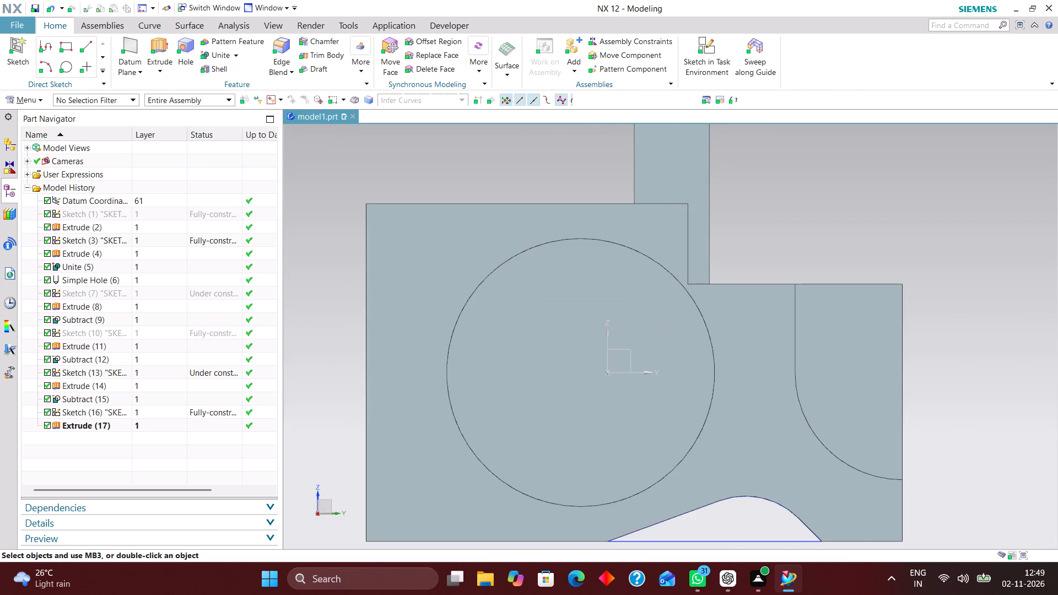
{"action": "middle_click_drag", "start_coordinate": [825, 353], "coordinate": [755, 378]}
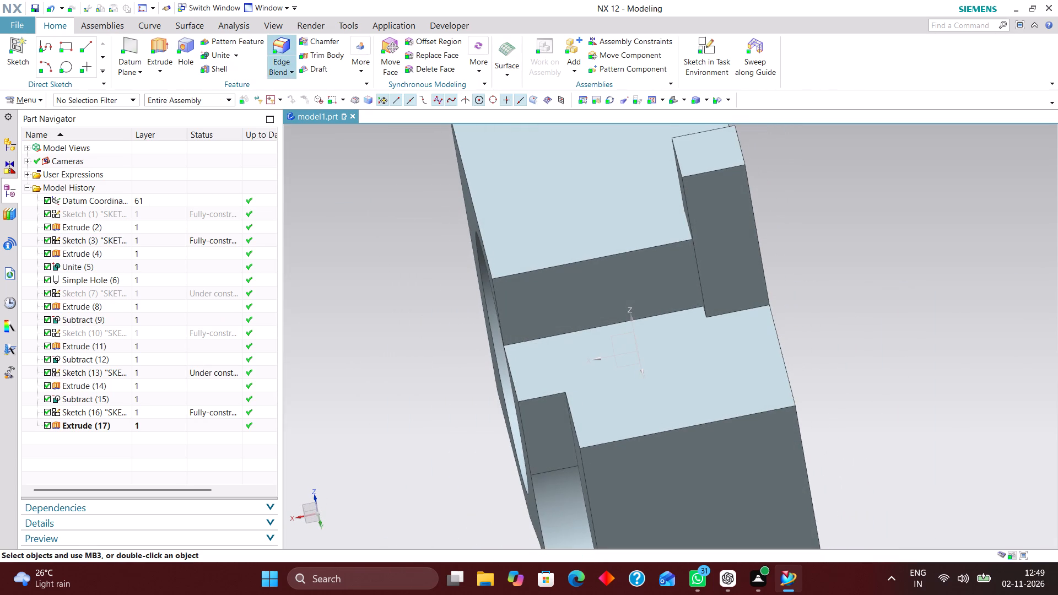
Subtract the 12 x 14 mm rectangular extruded body from the main block.
{"action": "left_click", "coordinate": [239, 55]}
{"action": "left_click", "coordinate": [250, 85]}
{"action": "left_click", "coordinate": [526, 245]}
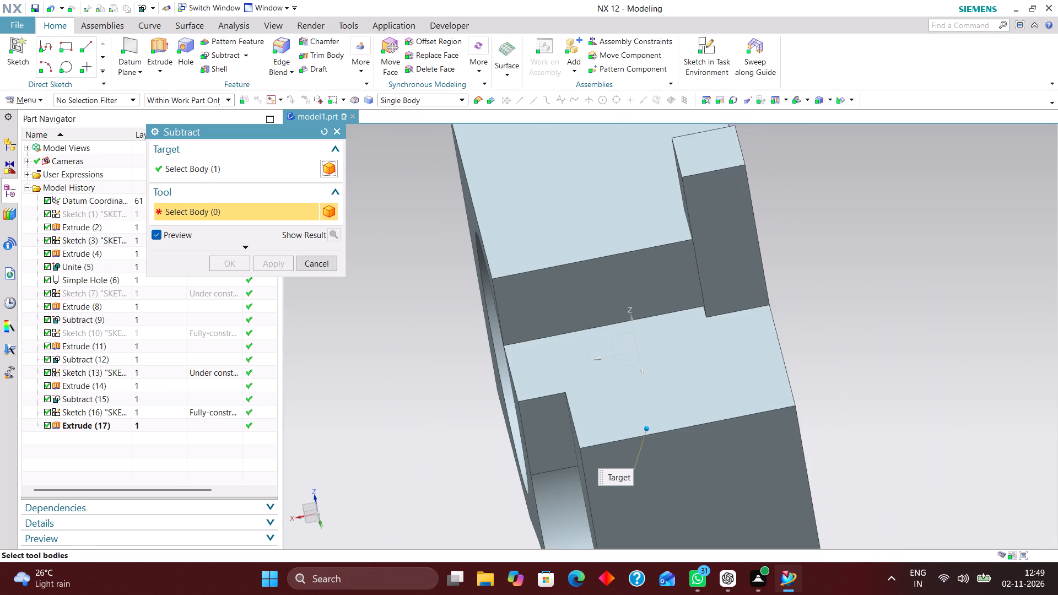
{"action": "left_click", "coordinate": [717, 241]}
{"action": "left_click", "coordinate": [229, 264]}
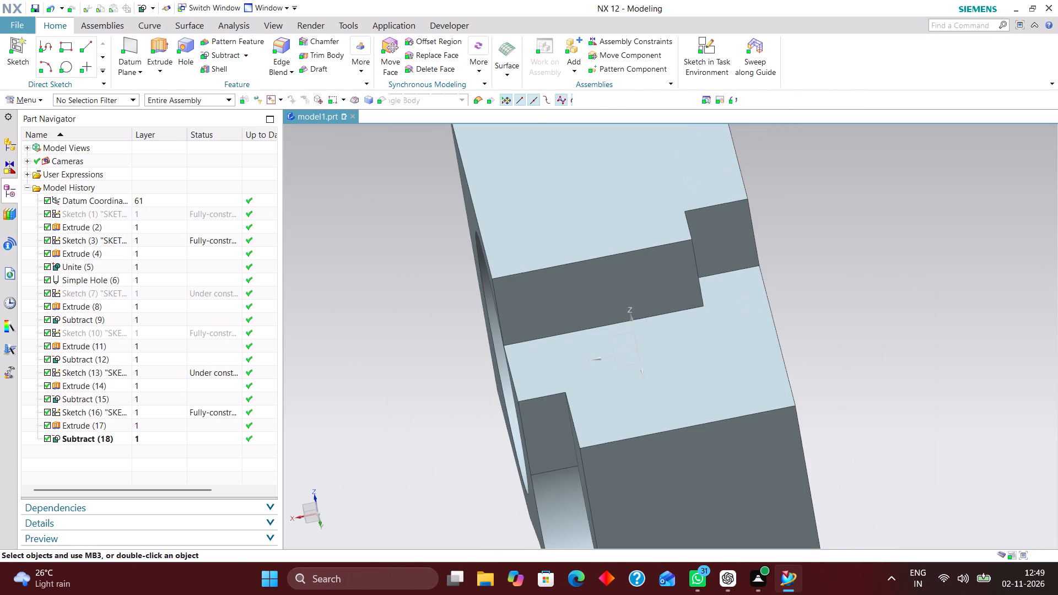
Reopen the base block's rectangle sketch, Sketch (1), to check its dimensions and close it.
{"action": "left_click", "coordinate": [671, 98]}
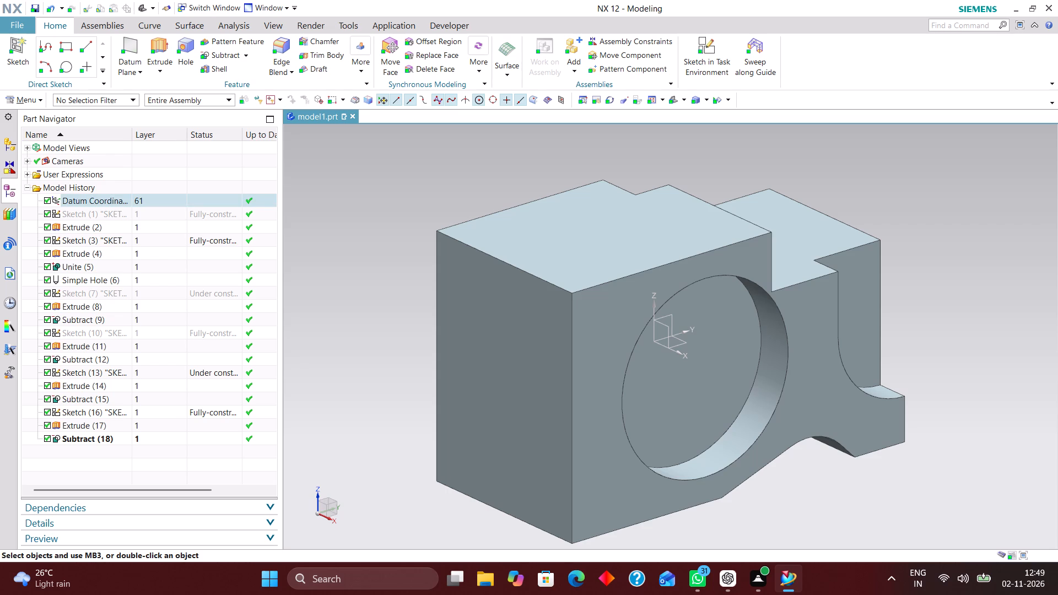
{"action": "left_click", "coordinate": [157, 212]}
{"action": "right_click", "coordinate": [158, 212]}
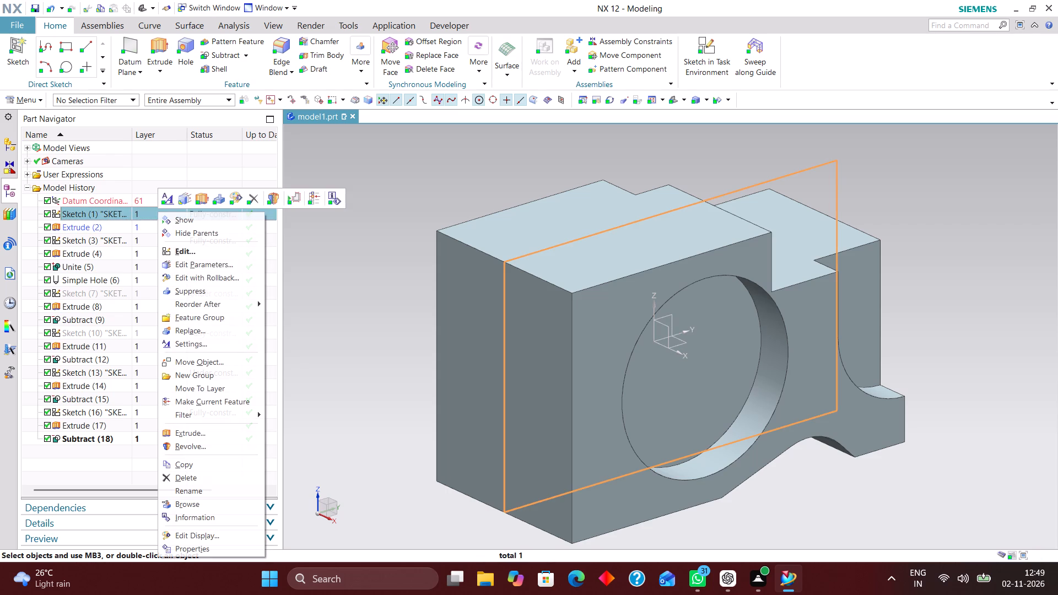
{"action": "left_click", "coordinate": [218, 276]}
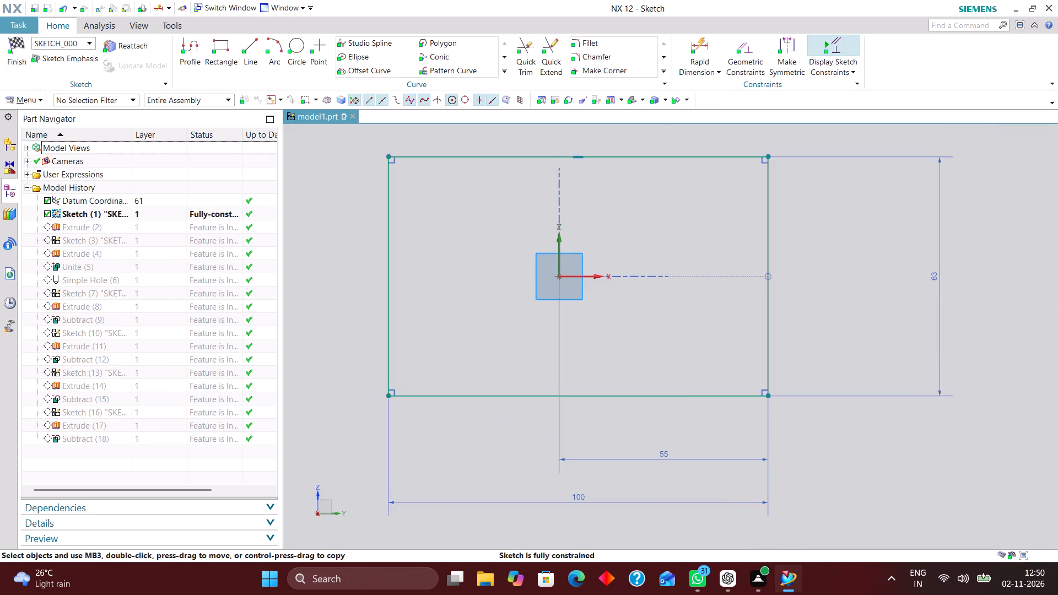
{"action": "left_click", "coordinate": [15, 44]}
Reopen the 50 mm circle sketch and move the circle's center up to about 5.3 mm above the horizontal axis.
{"action": "left_click", "coordinate": [147, 240]}
{"action": "right_click", "coordinate": [151, 240]}
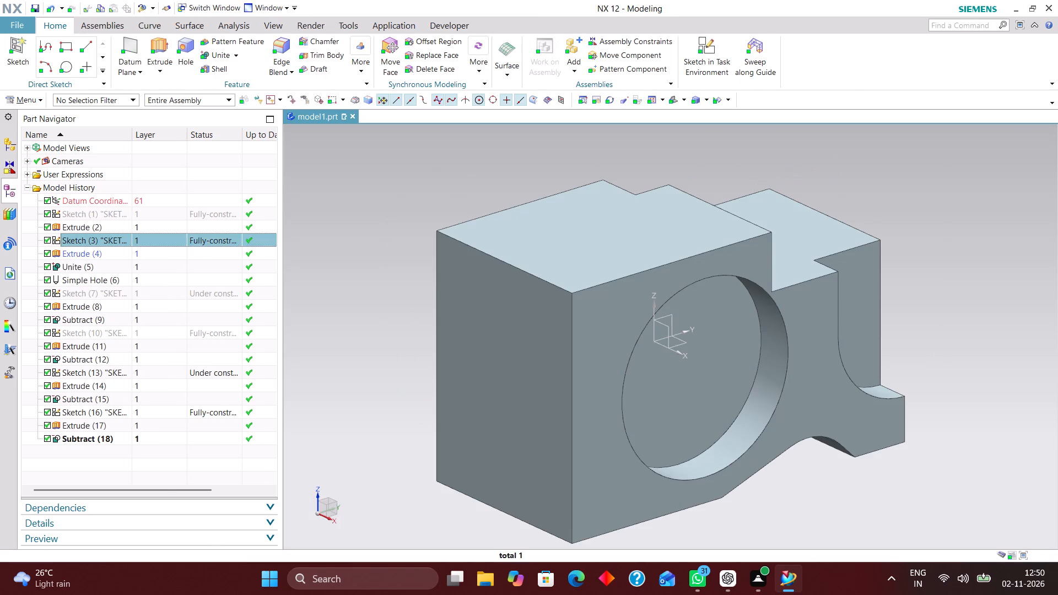
{"action": "left_click", "coordinate": [214, 257]}
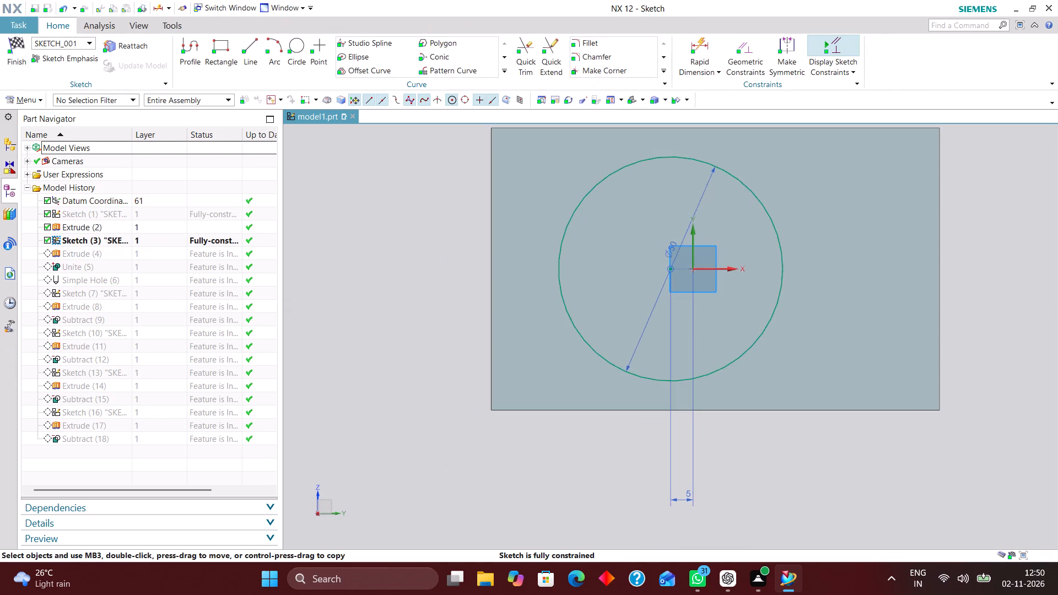
{"action": "scroll", "coordinate": [674, 266], "scroll_direction": "up", "scroll_amount": 3}
{"action": "right_click_drag", "start_coordinate": [689, 271], "coordinate": [662, 289]}
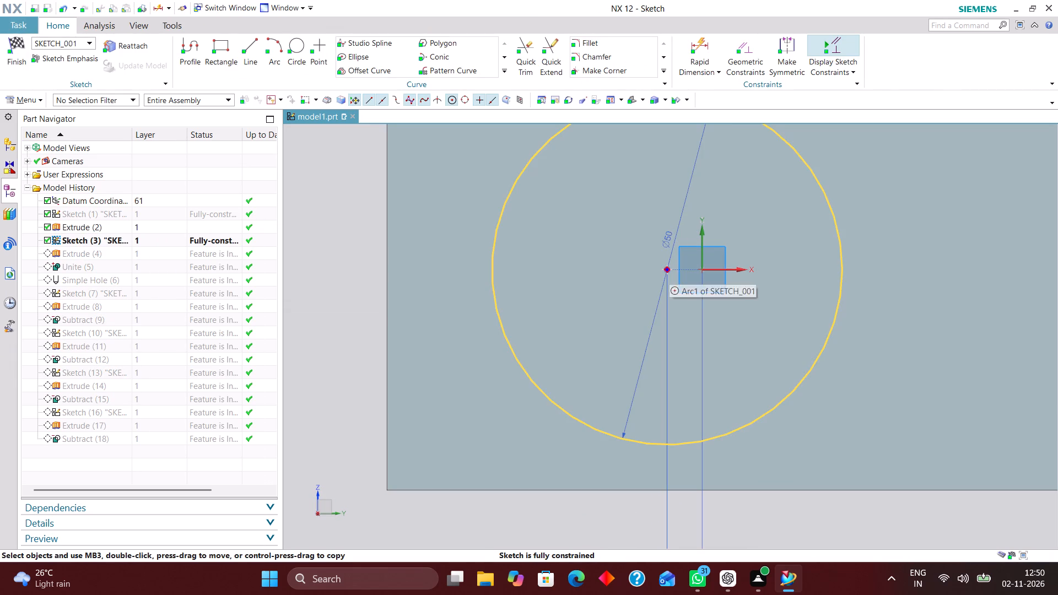
{"action": "left_click_drag", "start_coordinate": [669, 270], "coordinate": [668, 250]}
{"action": "scroll", "coordinate": [684, 333], "scroll_direction": "down", "scroll_amount": 1}
{"action": "scroll", "coordinate": [683, 288], "scroll_direction": "up", "scroll_amount": 2}
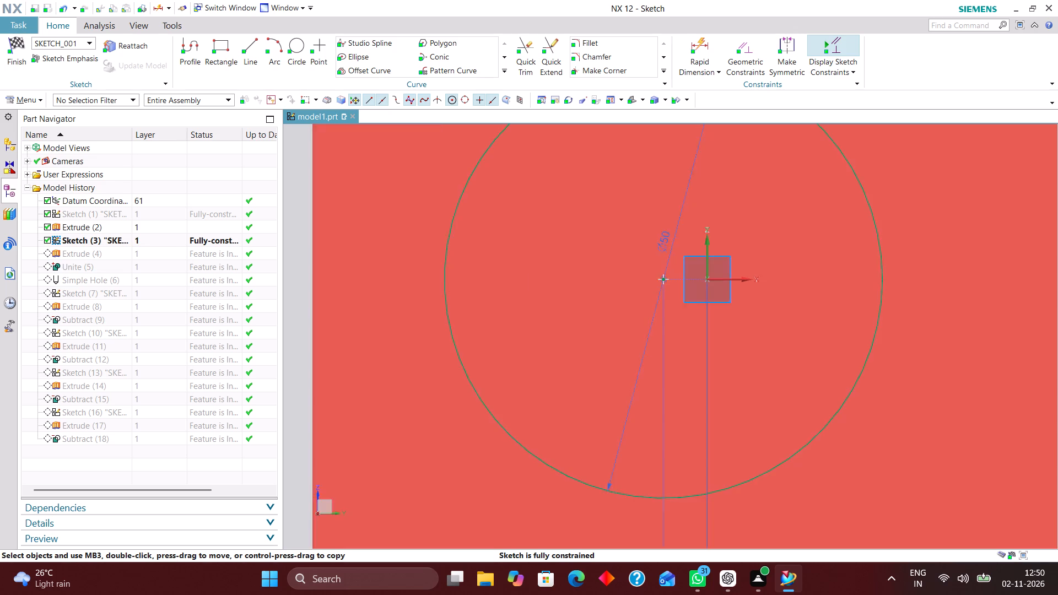
{"action": "right_click_drag", "start_coordinate": [689, 279], "coordinate": [632, 272]}
{"action": "scroll", "coordinate": [703, 320], "scroll_direction": "down", "scroll_amount": 3}
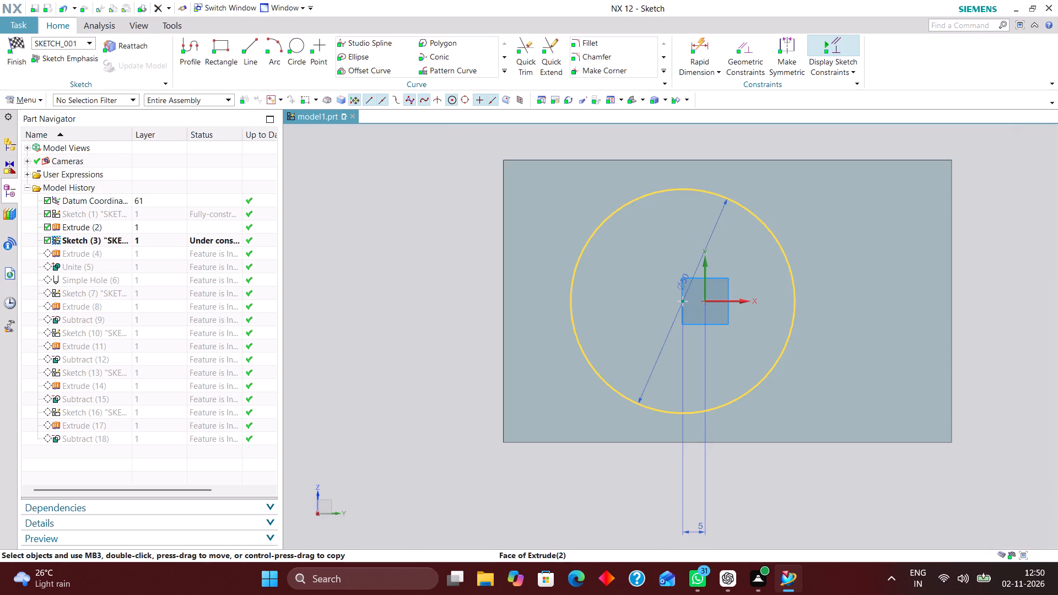
{"action": "left_click_drag", "start_coordinate": [684, 303], "coordinate": [685, 274]}
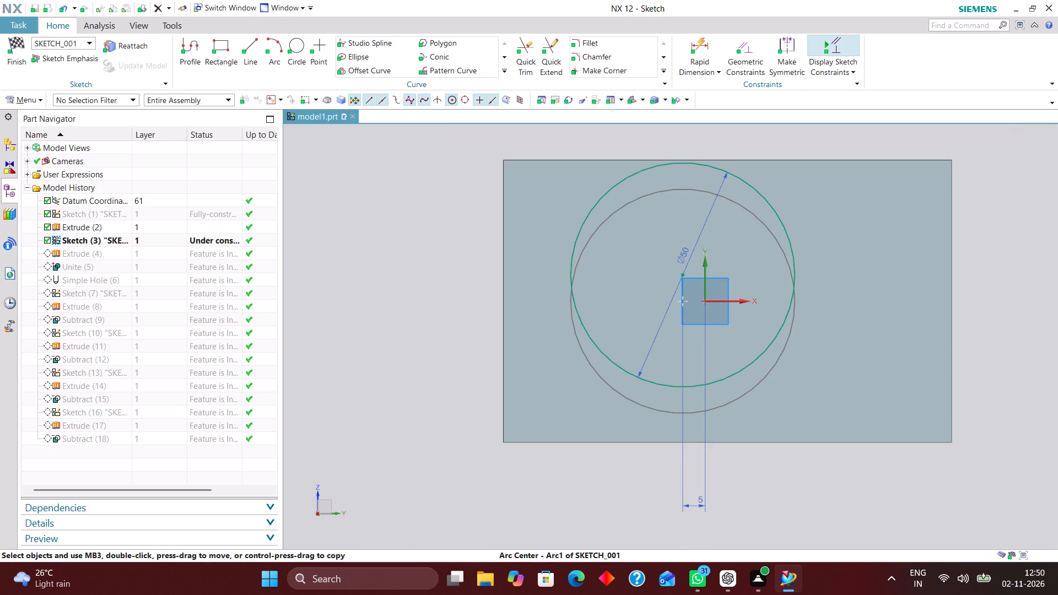
{"action": "left_click_drag", "start_coordinate": [685, 274], "coordinate": [686, 278]}
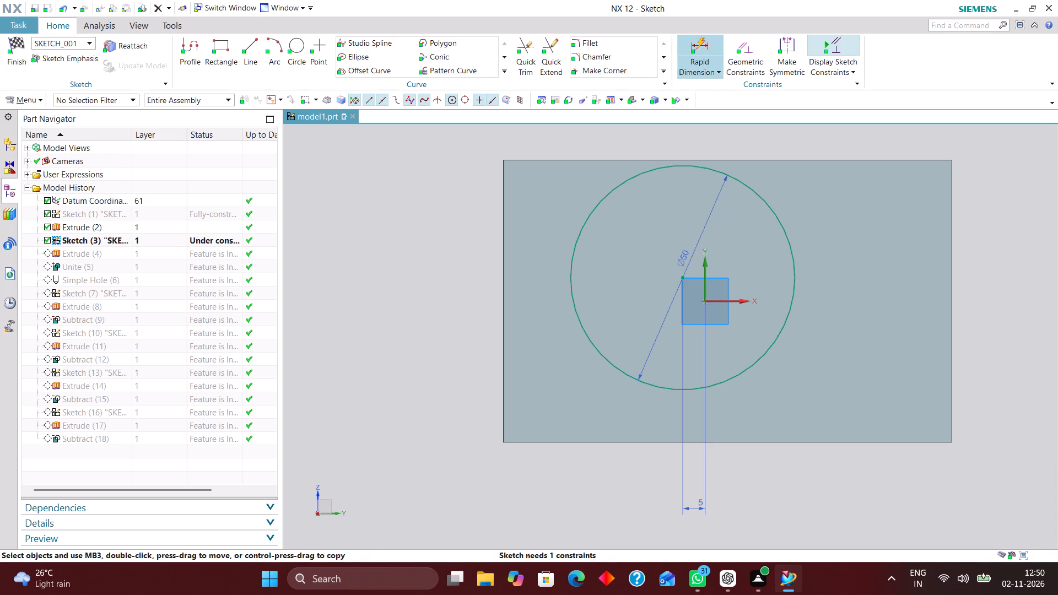
Dimension the circle's center 5 mm above the sketch's horizontal axis and finish the sketch.
{"action": "left_click", "coordinate": [700, 44]}
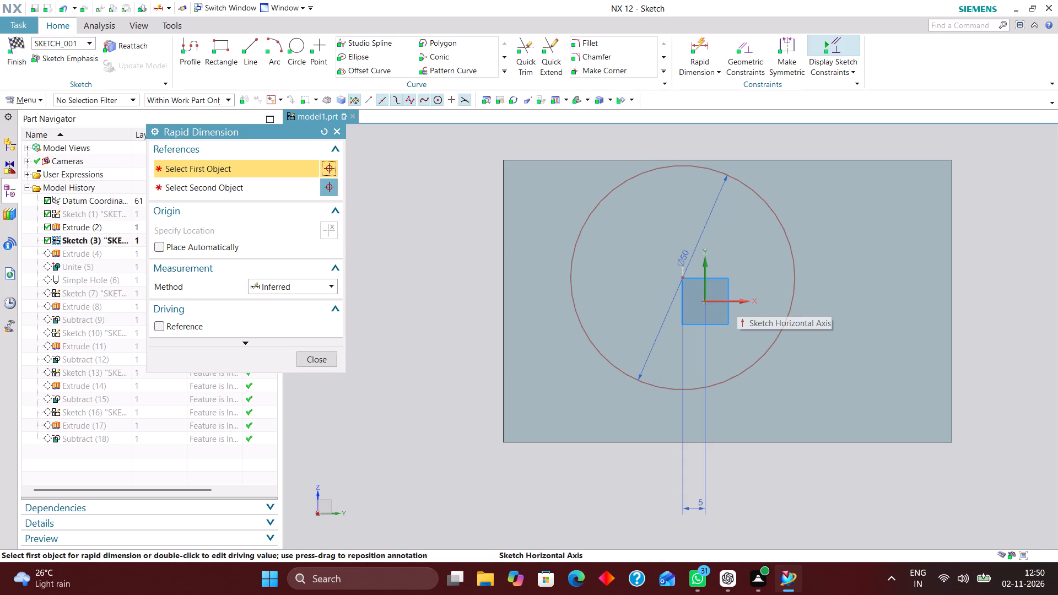
{"action": "left_click", "coordinate": [725, 299]}
{"action": "left_click", "coordinate": [806, 307]}
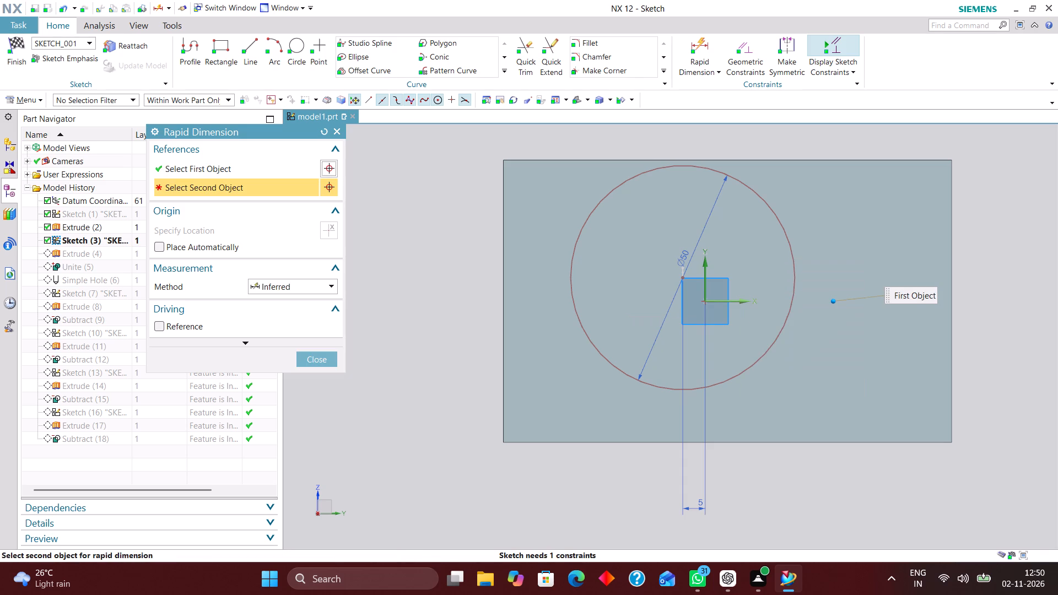
{"action": "left_click", "coordinate": [683, 274]}
{"action": "left_click", "coordinate": [449, 243]}
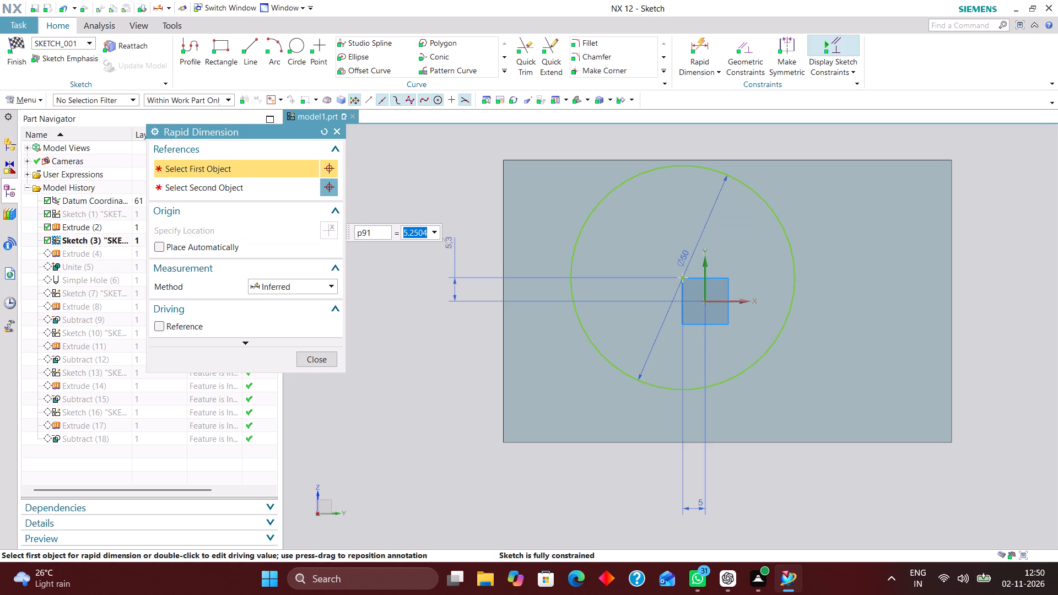
{"action": "key", "text": "5"}
{"action": "key", "text": "Return"}
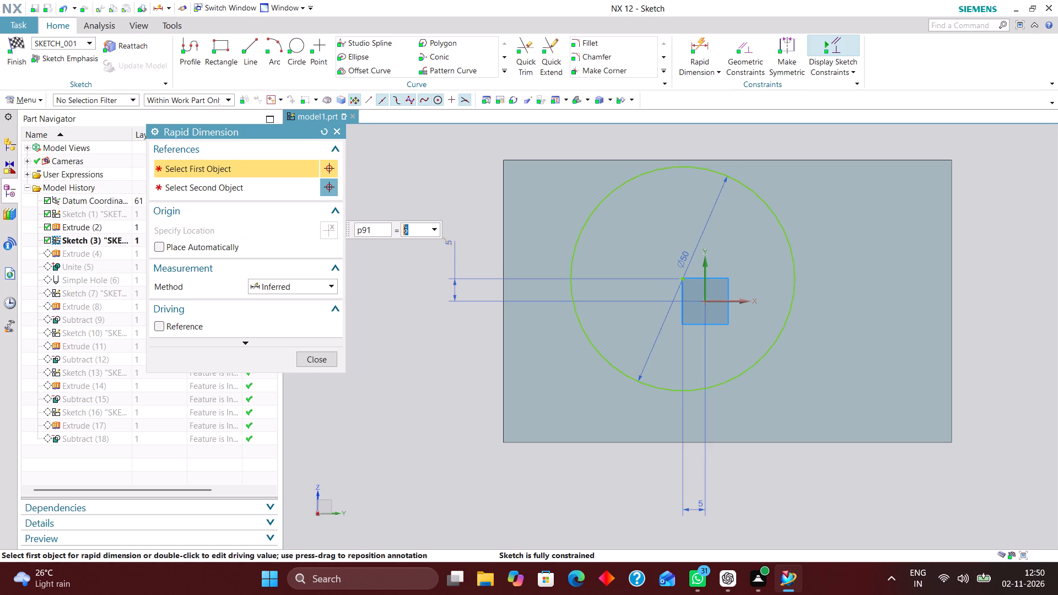
{"action": "left_click", "coordinate": [320, 360]}
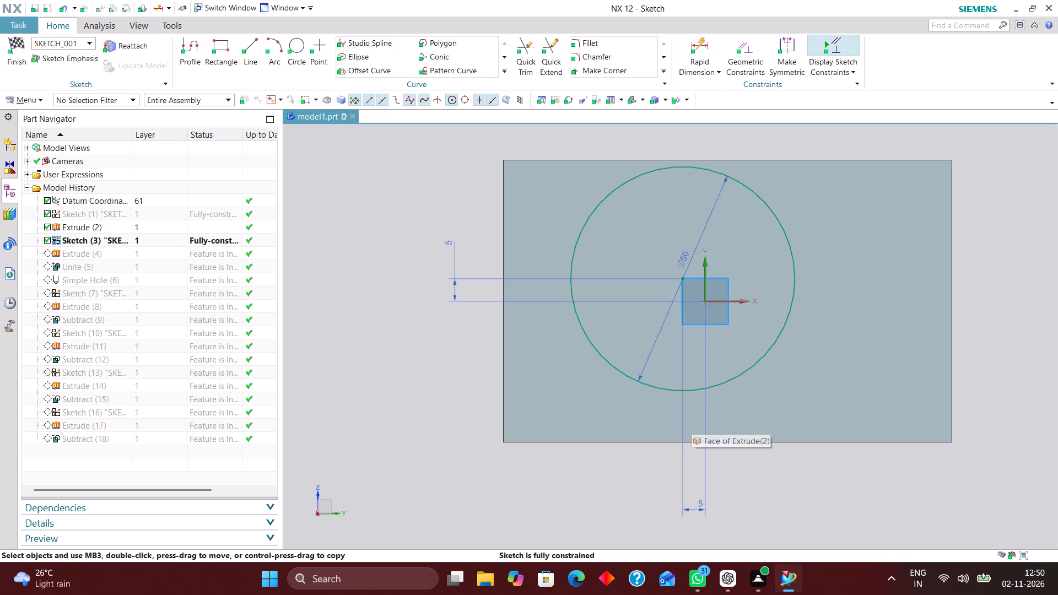
{"action": "left_click", "coordinate": [19, 42]}
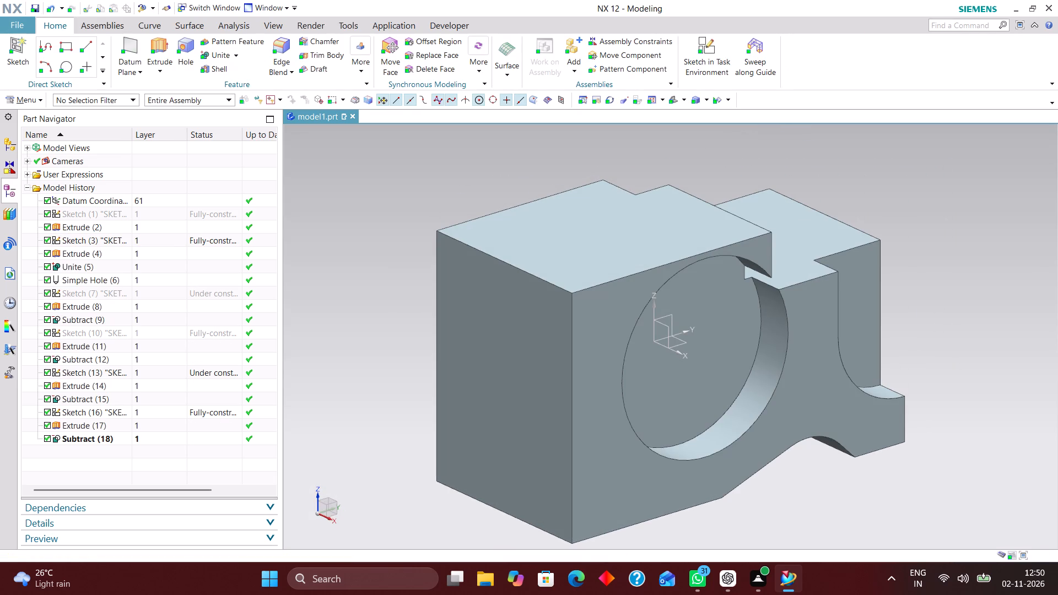
Reopen the circle sketch to examine the circle's position on the block's front face from several angles, and close it.
{"action": "left_click", "coordinate": [169, 241]}
{"action": "right_click", "coordinate": [169, 239]}
{"action": "left_click", "coordinate": [230, 253]}
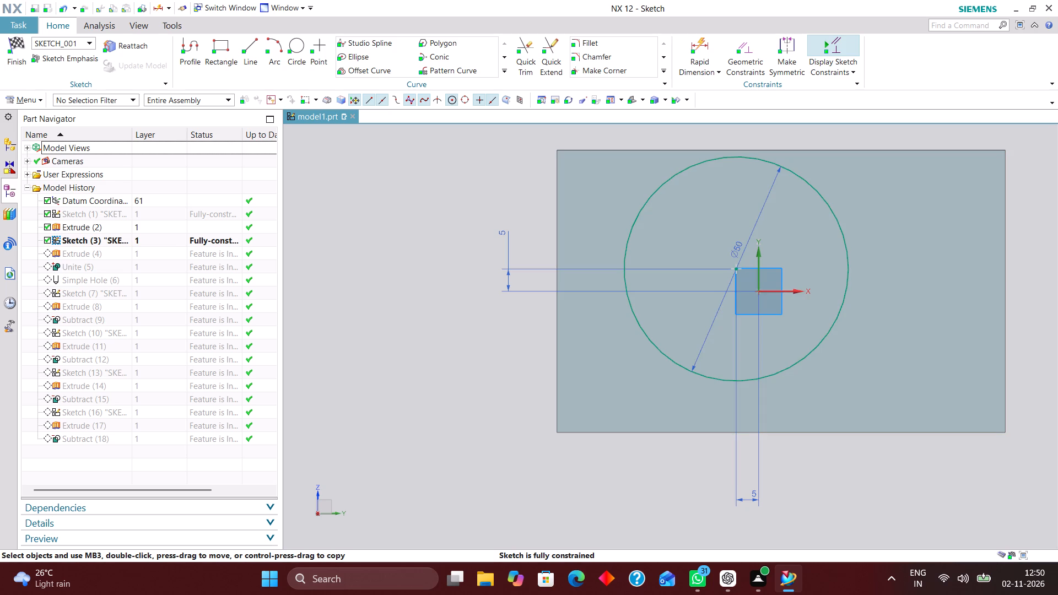
{"action": "left_click_drag", "start_coordinate": [752, 491], "coordinate": [742, 493]}
{"action": "scroll", "coordinate": [536, 244], "scroll_direction": "down", "scroll_amount": 2}
{"action": "middle_click_drag", "start_coordinate": [531, 191], "coordinate": [557, 214]}
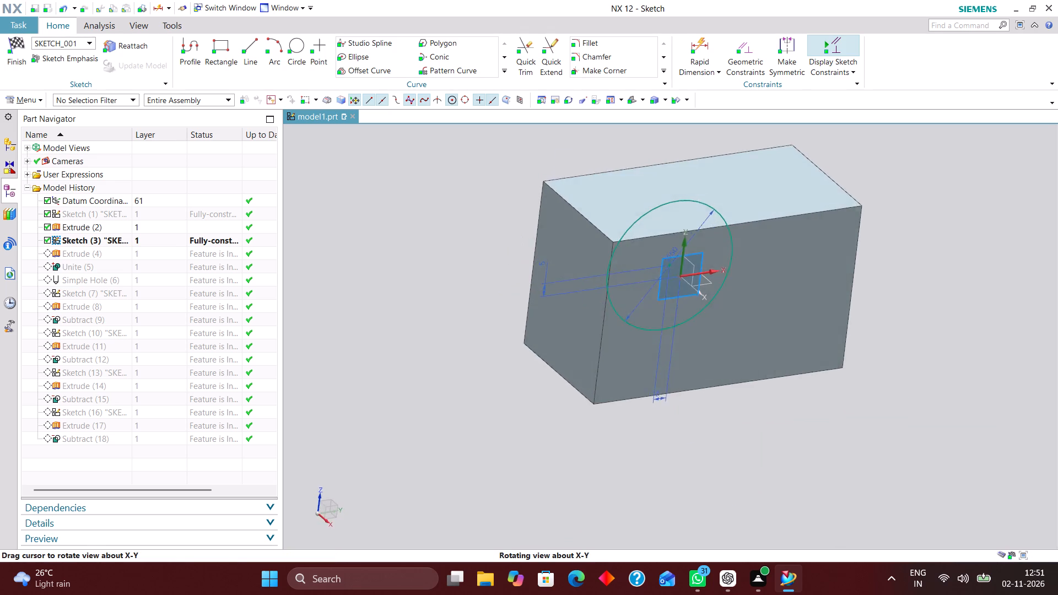
{"action": "middle_click_drag", "start_coordinate": [557, 214], "coordinate": [548, 193]}
{"action": "middle_click_drag", "start_coordinate": [566, 205], "coordinate": [574, 222]}
{"action": "middle_click_drag", "start_coordinate": [573, 224], "coordinate": [558, 221]}
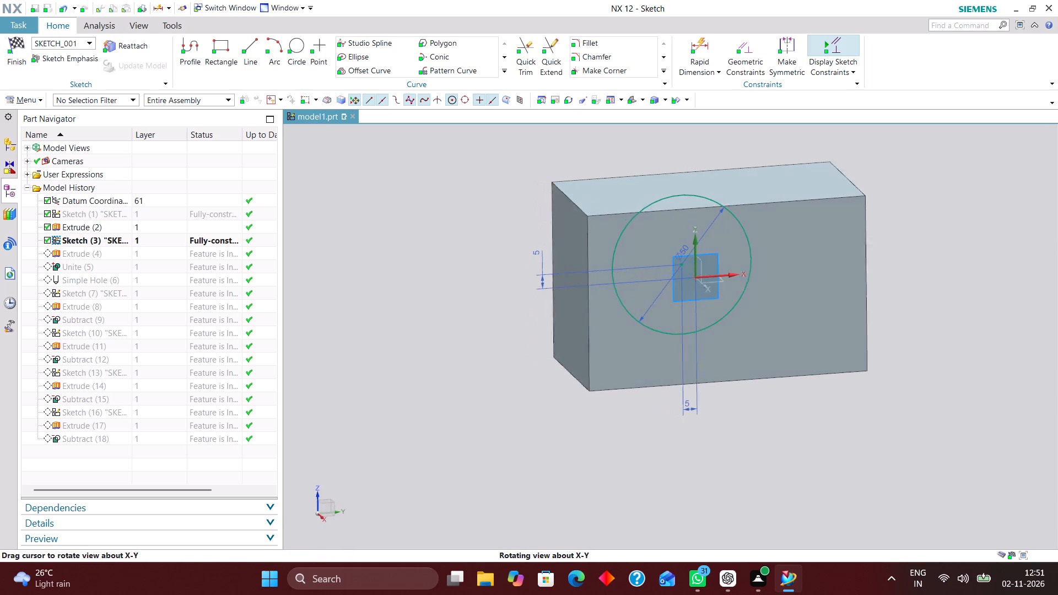
{"action": "middle_click_drag", "start_coordinate": [558, 221], "coordinate": [568, 223]}
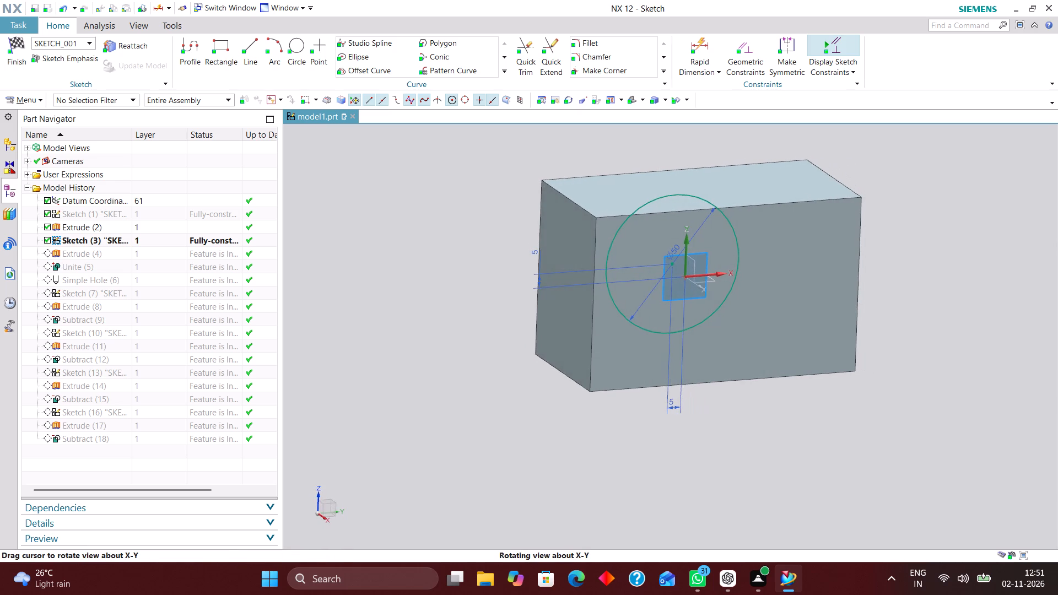
{"action": "middle_click_drag", "start_coordinate": [568, 223], "coordinate": [568, 222]}
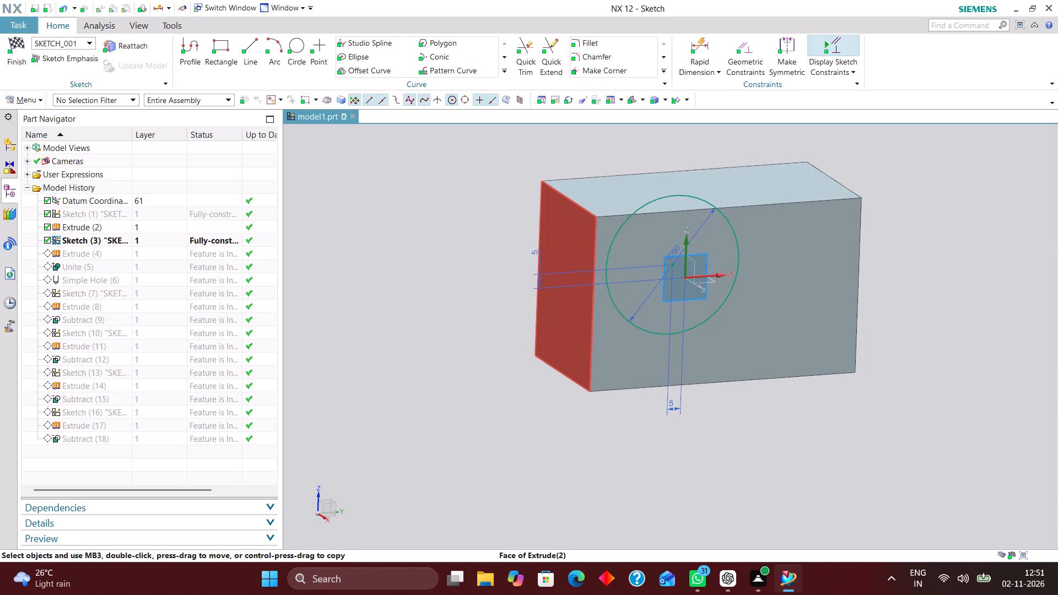
{"action": "middle_click_drag", "start_coordinate": [550, 221], "coordinate": [550, 221]}
{"action": "middle_click_drag", "start_coordinate": [550, 221], "coordinate": [526, 205]}
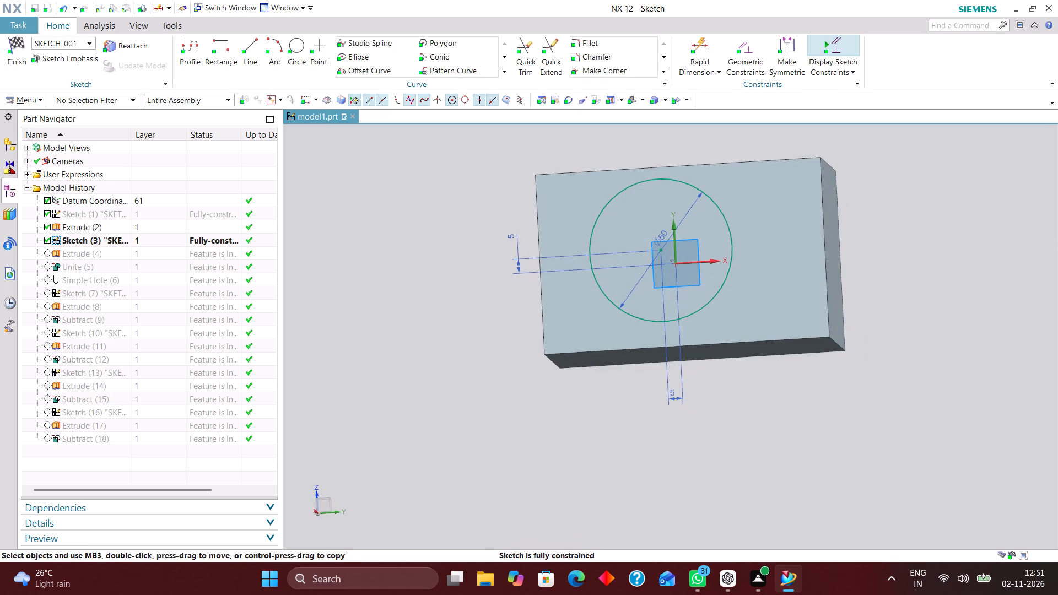
{"action": "middle_click_drag", "start_coordinate": [524, 211], "coordinate": [542, 223]}
{"action": "scroll", "coordinate": [521, 186], "scroll_direction": "up", "scroll_amount": 1}
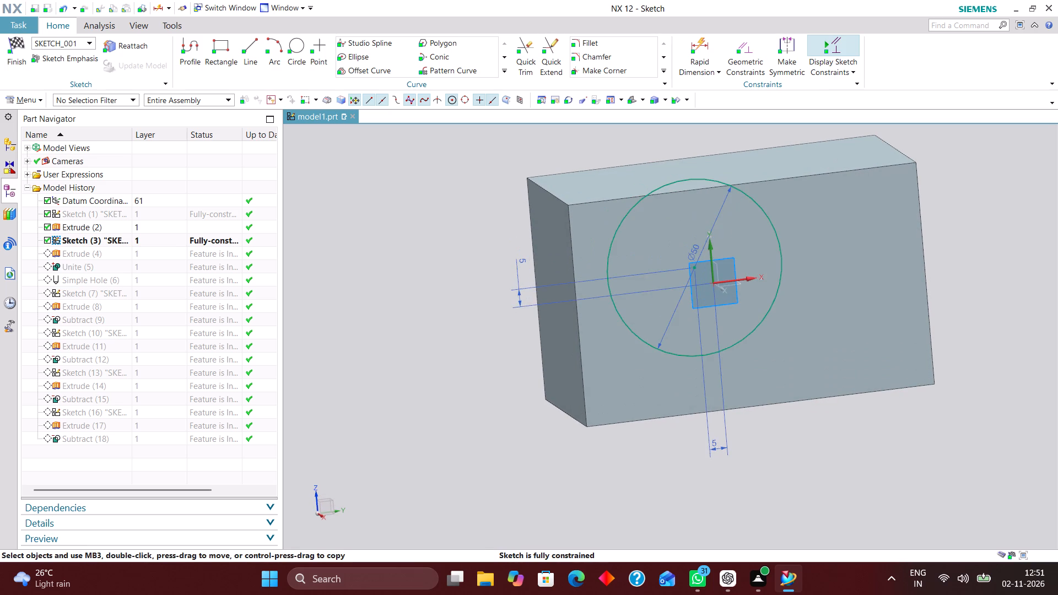
{"action": "left_click", "coordinate": [18, 46]}
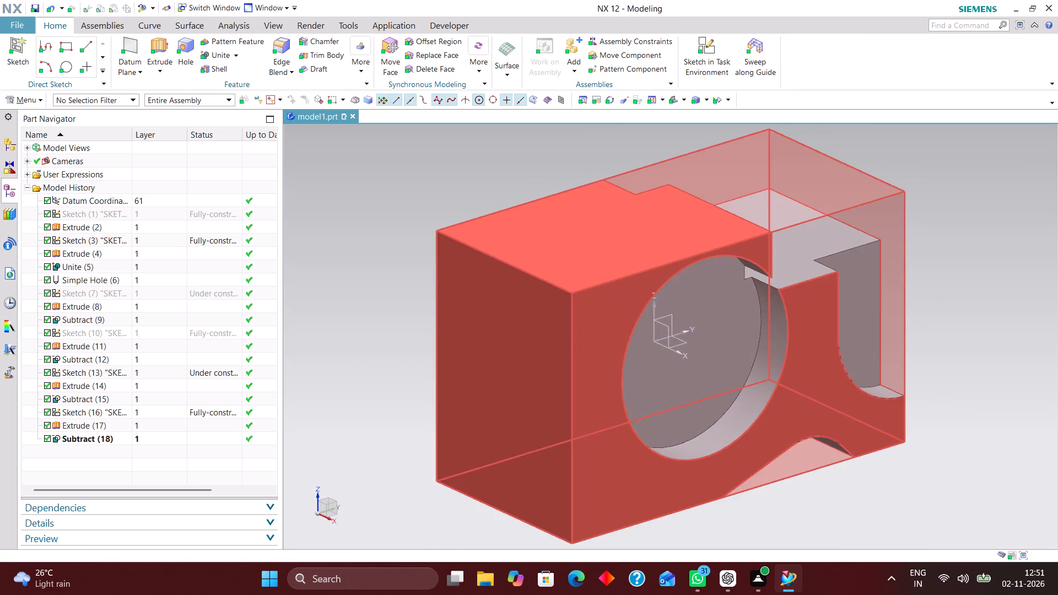
Reopen the step cut's rectangle sketch, Sketch (10), to check its dimensions against the circular recess, and close it.
{"action": "scroll", "coordinate": [681, 226], "scroll_direction": "down", "scroll_amount": 1}
{"action": "scroll", "coordinate": [891, 285], "scroll_direction": "up", "scroll_amount": 2}
{"action": "middle_click_drag", "start_coordinate": [924, 279], "coordinate": [888, 282]}
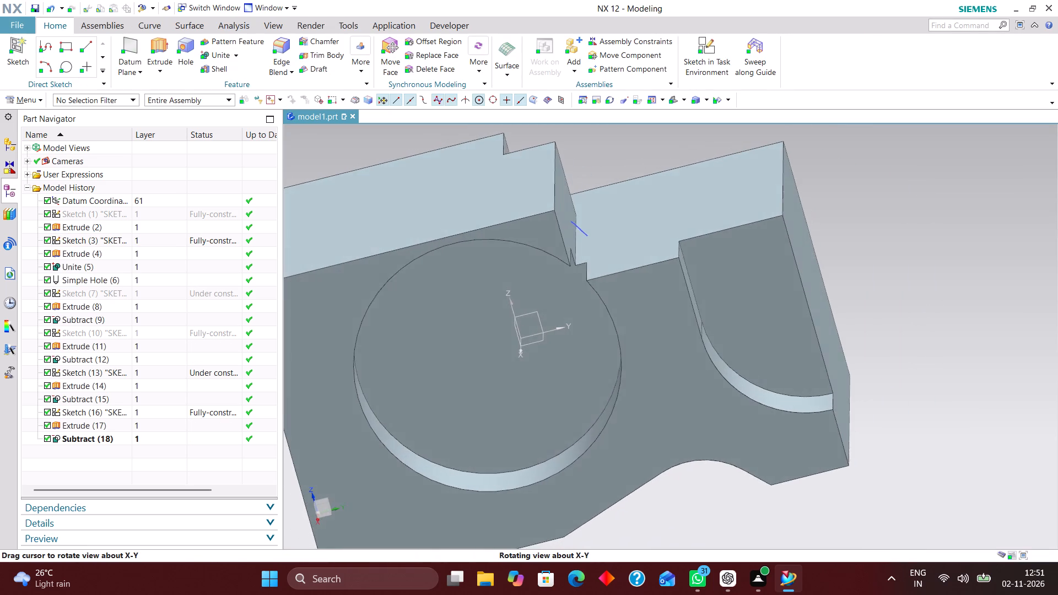
{"action": "middle_click_drag", "start_coordinate": [888, 282], "coordinate": [889, 266]}
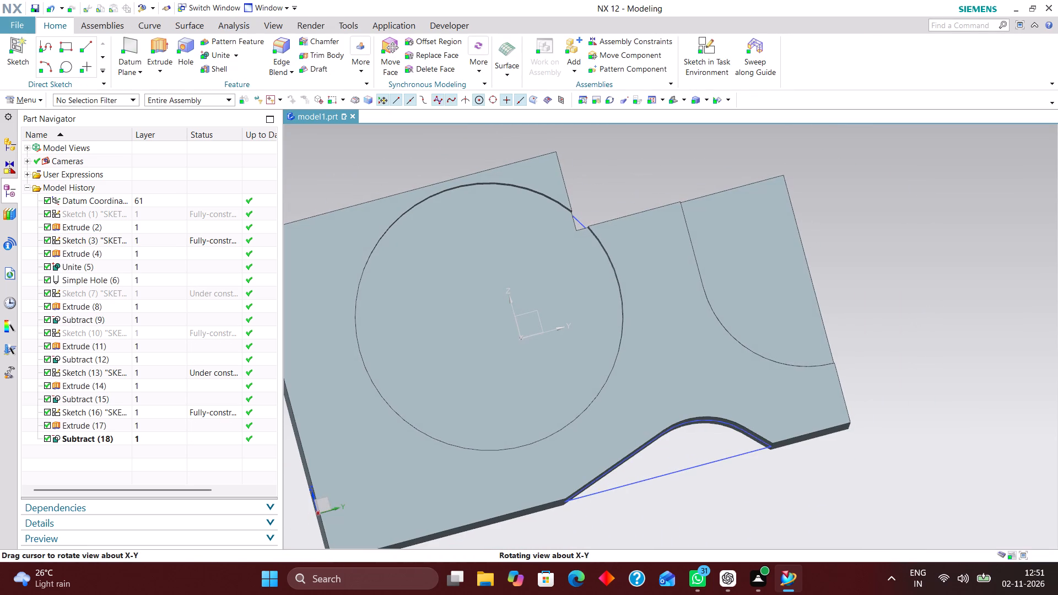
{"action": "middle_click_drag", "start_coordinate": [889, 266], "coordinate": [895, 274]}
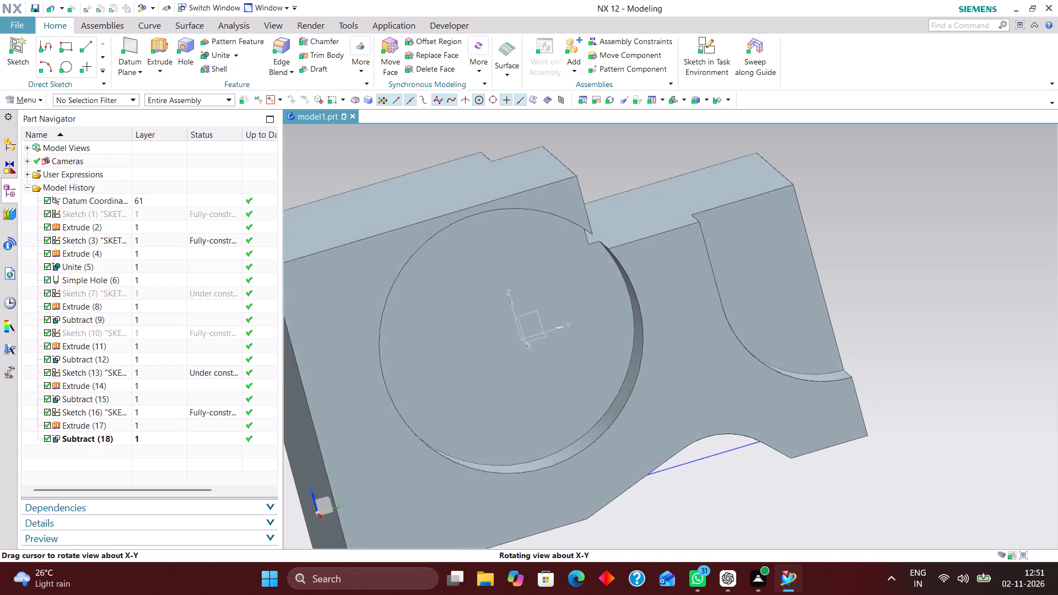
{"action": "middle_click_drag", "start_coordinate": [895, 274], "coordinate": [895, 281]}
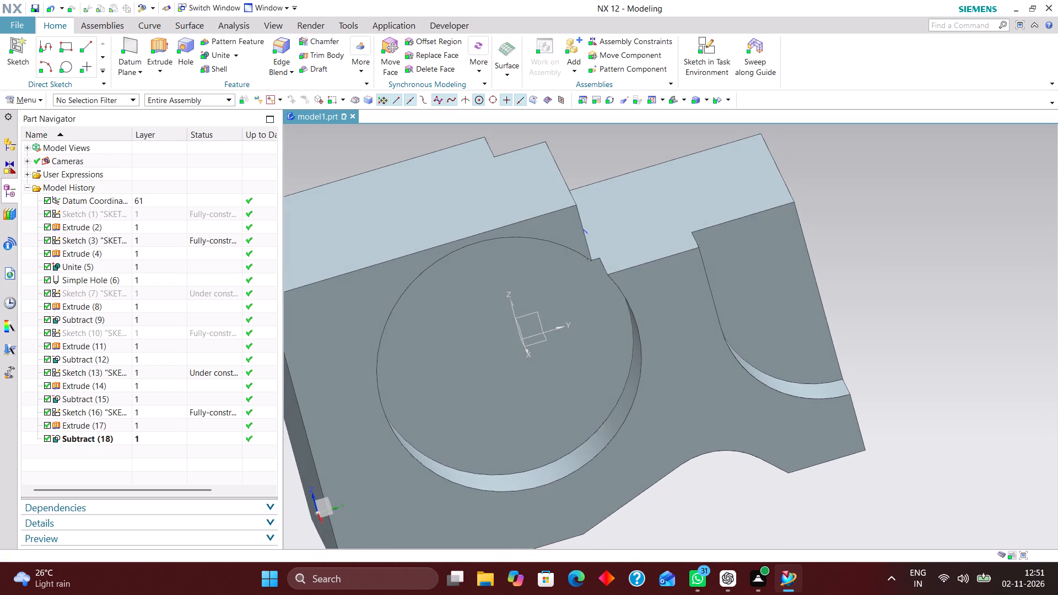
{"action": "left_click", "coordinate": [156, 290]}
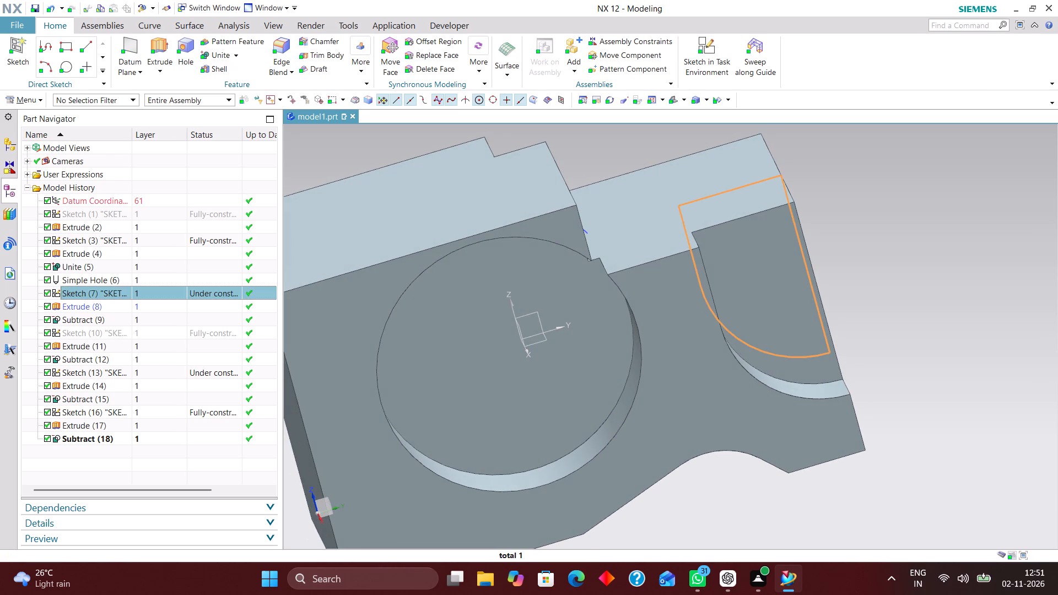
{"action": "left_click", "coordinate": [169, 329]}
{"action": "right_click", "coordinate": [174, 330]}
{"action": "left_click", "coordinate": [254, 66]}
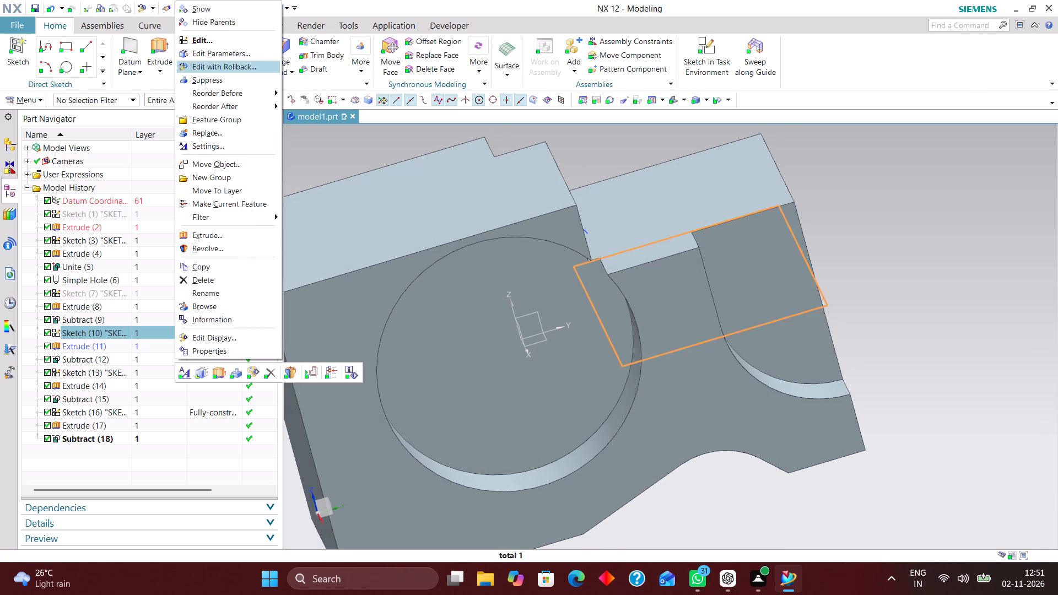
{"action": "scroll", "coordinate": [628, 228], "scroll_direction": "down", "scroll_amount": 2}
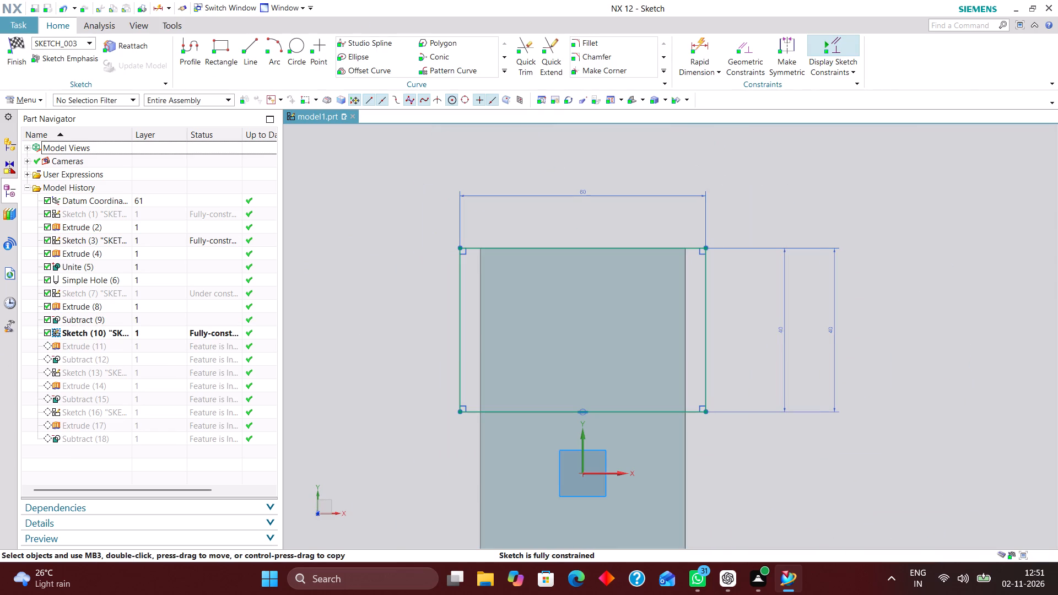
{"action": "left_click", "coordinate": [10, 45]}
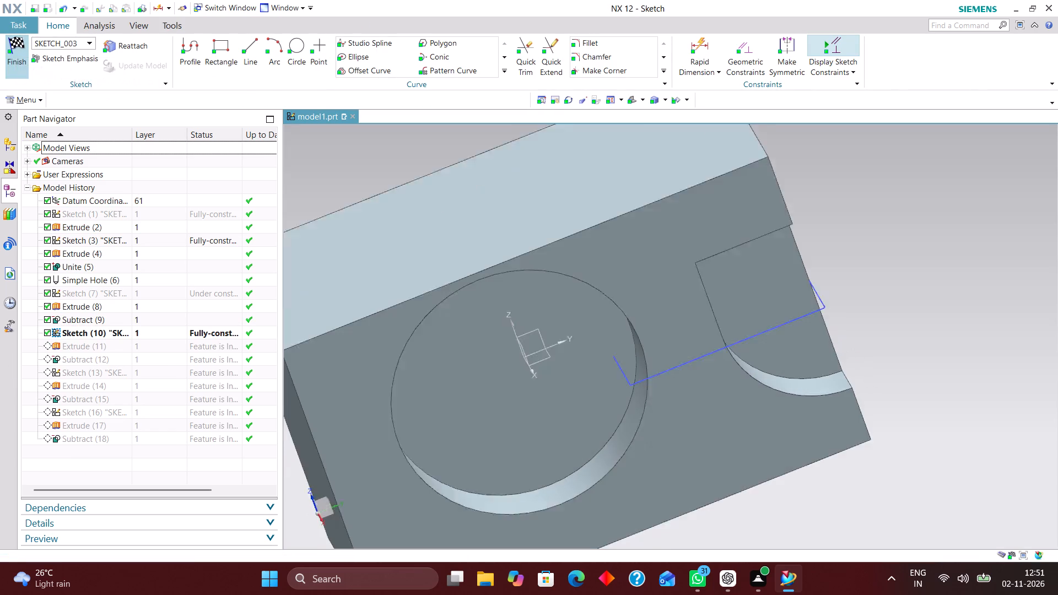
Examine the circular recess where it meets the step cut on the block from several angles.
{"action": "scroll", "coordinate": [672, 247], "scroll_direction": "down", "scroll_amount": 1}
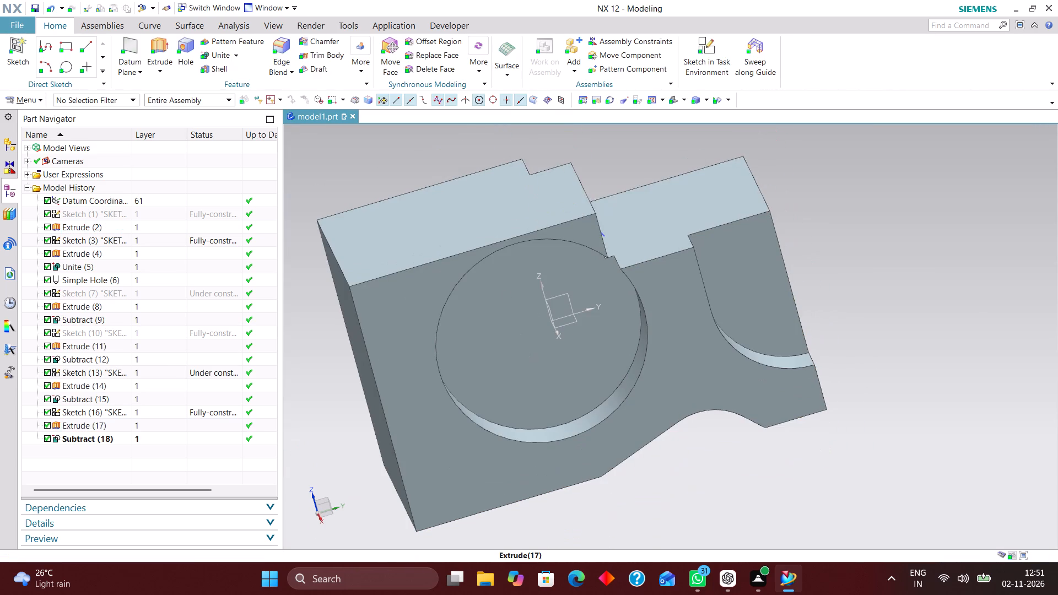
{"action": "middle_click_drag", "start_coordinate": [854, 263], "coordinate": [845, 264]}
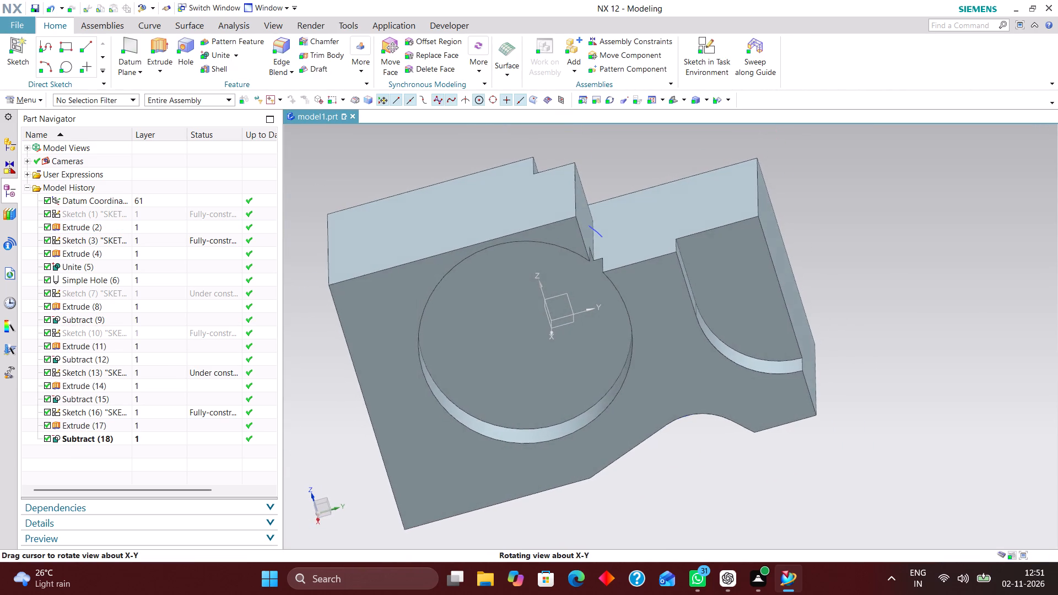
{"action": "middle_click_drag", "start_coordinate": [845, 264], "coordinate": [848, 263]}
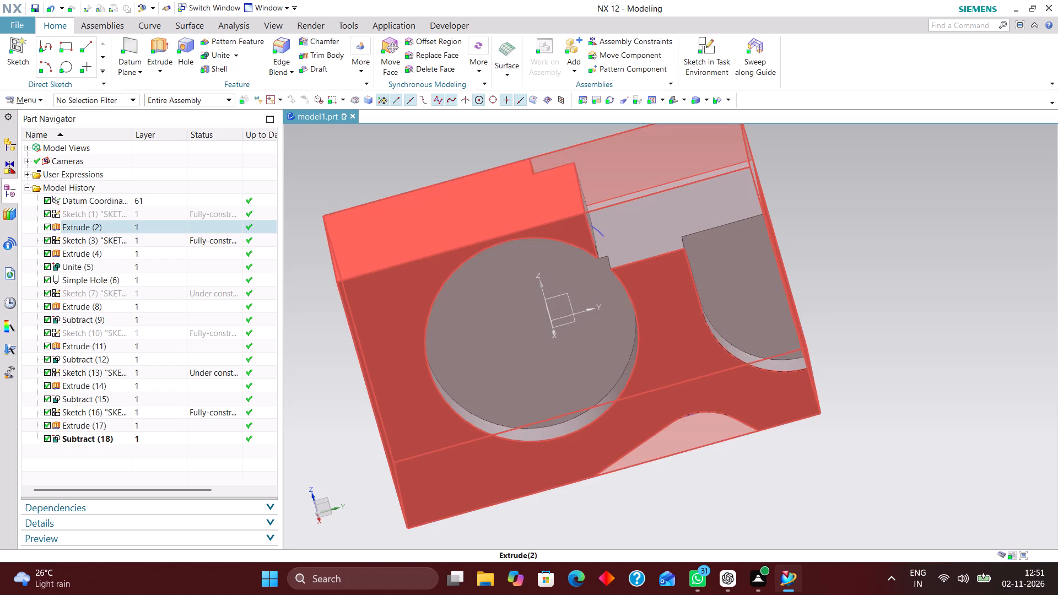
{"action": "scroll", "coordinate": [592, 287], "scroll_direction": "down", "scroll_amount": 2}
{"action": "middle_click_drag", "start_coordinate": [617, 225], "coordinate": [636, 208]}
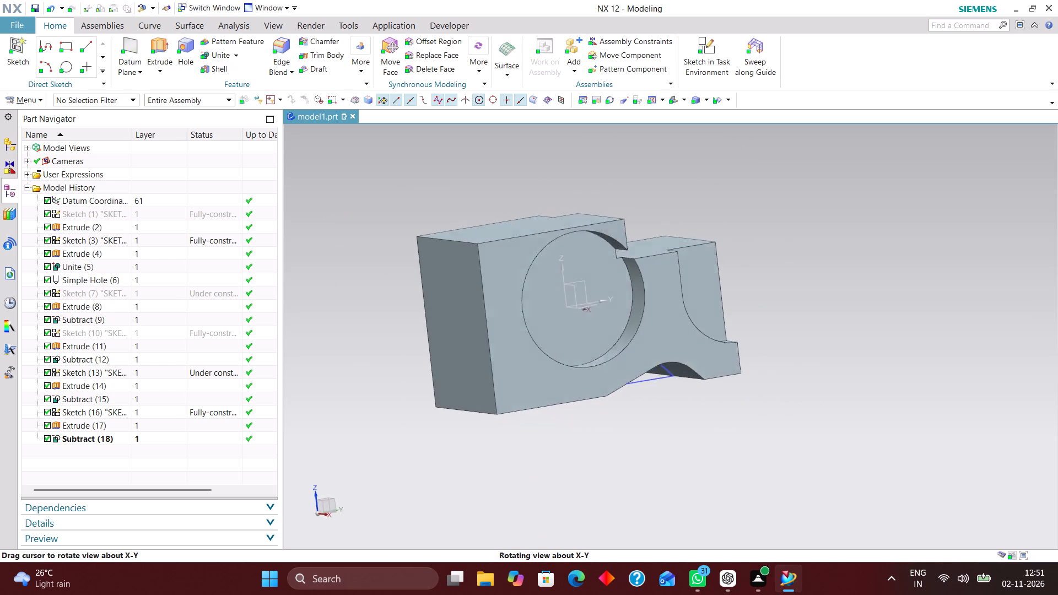
{"action": "middle_click_drag", "start_coordinate": [636, 208], "coordinate": [622, 208]}
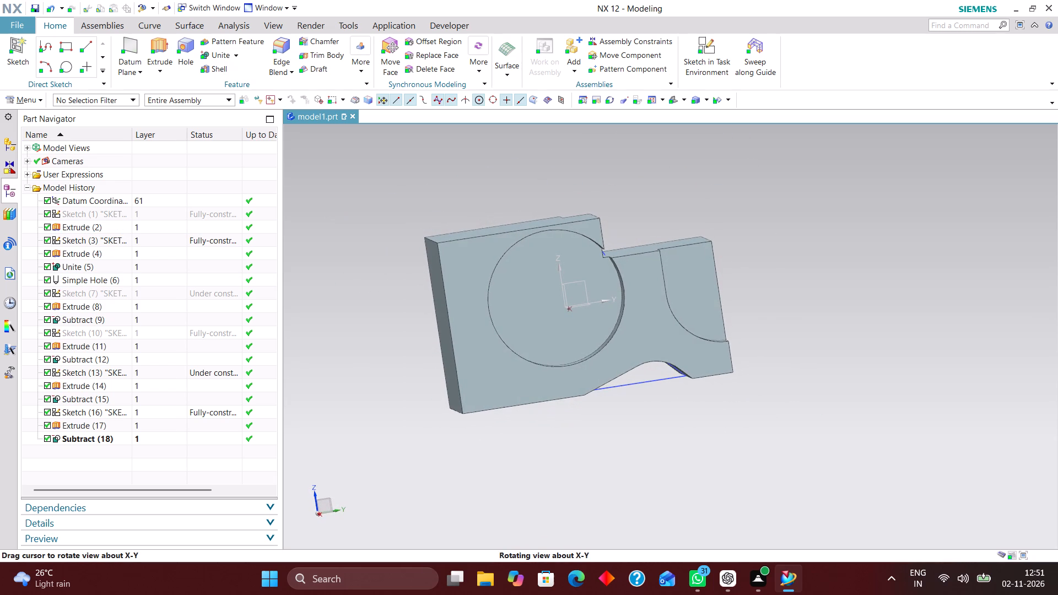
{"action": "middle_click_drag", "start_coordinate": [622, 208], "coordinate": [618, 196]}
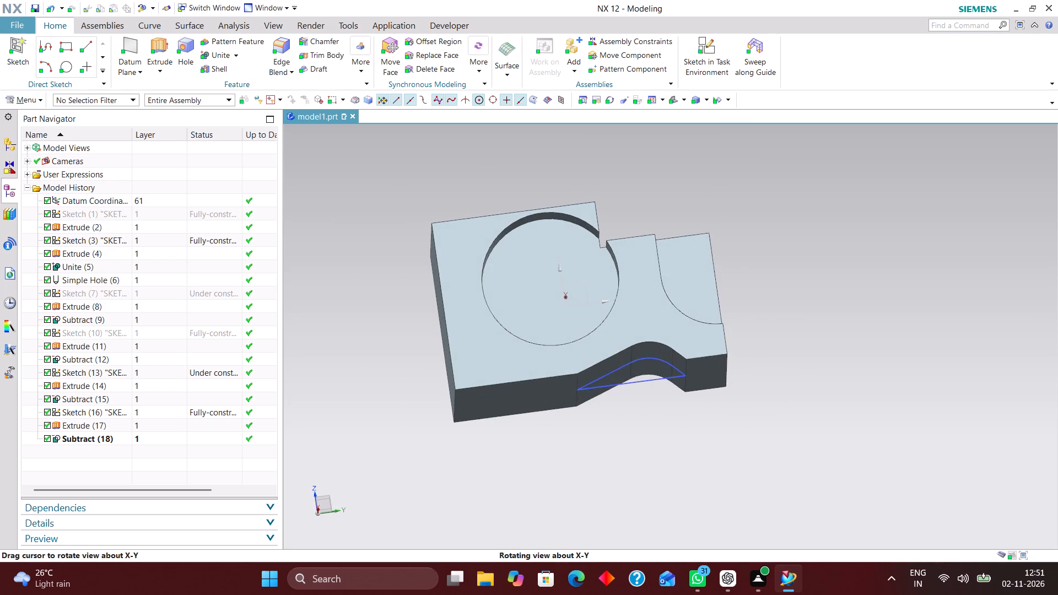
{"action": "middle_click_drag", "start_coordinate": [618, 196], "coordinate": [617, 202]}
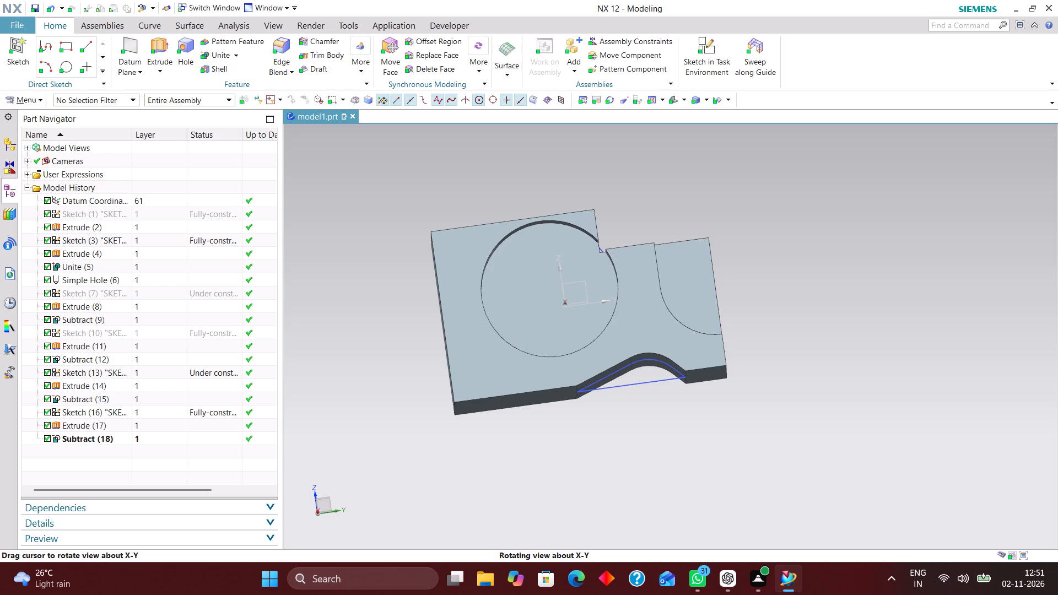
{"action": "middle_click_drag", "start_coordinate": [617, 202], "coordinate": [622, 209]}
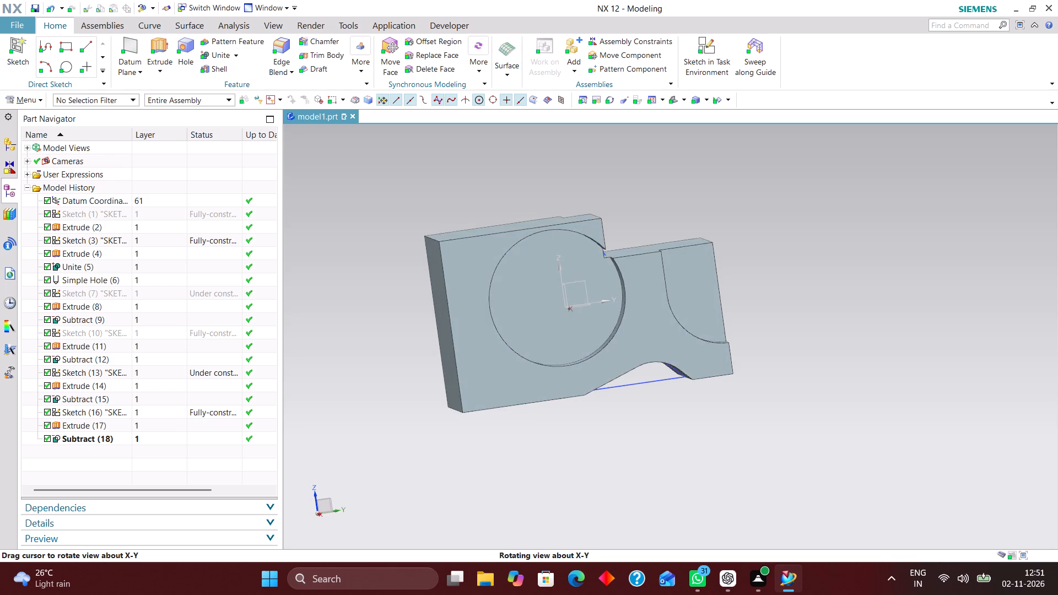
{"action": "middle_click_drag", "start_coordinate": [622, 209], "coordinate": [622, 205]}
{"action": "scroll", "coordinate": [622, 209], "scroll_direction": "up", "scroll_amount": 1}
{"action": "scroll", "coordinate": [531, 298], "scroll_direction": "up", "scroll_amount": 1}
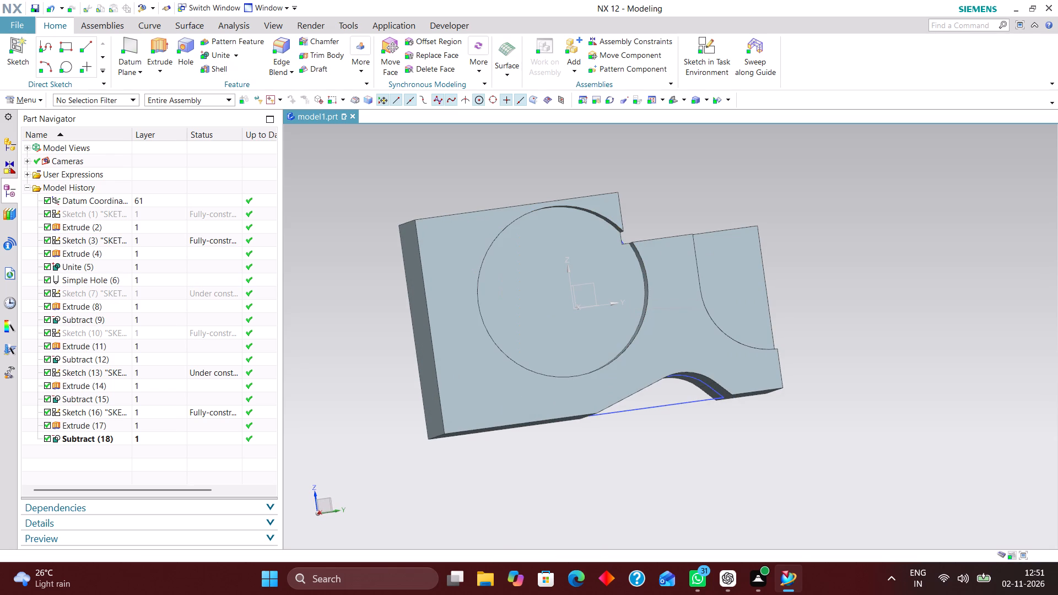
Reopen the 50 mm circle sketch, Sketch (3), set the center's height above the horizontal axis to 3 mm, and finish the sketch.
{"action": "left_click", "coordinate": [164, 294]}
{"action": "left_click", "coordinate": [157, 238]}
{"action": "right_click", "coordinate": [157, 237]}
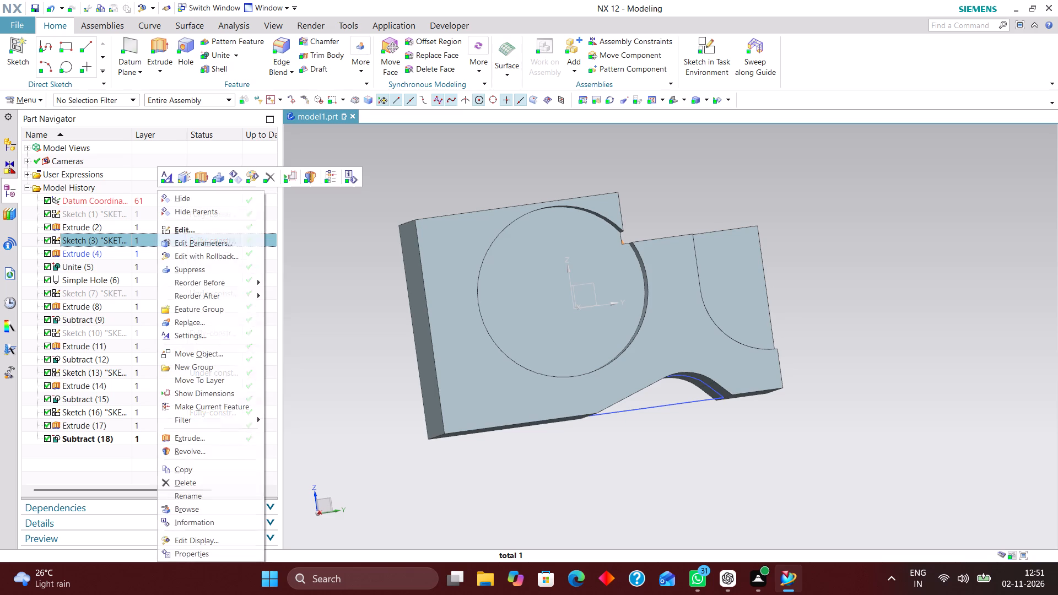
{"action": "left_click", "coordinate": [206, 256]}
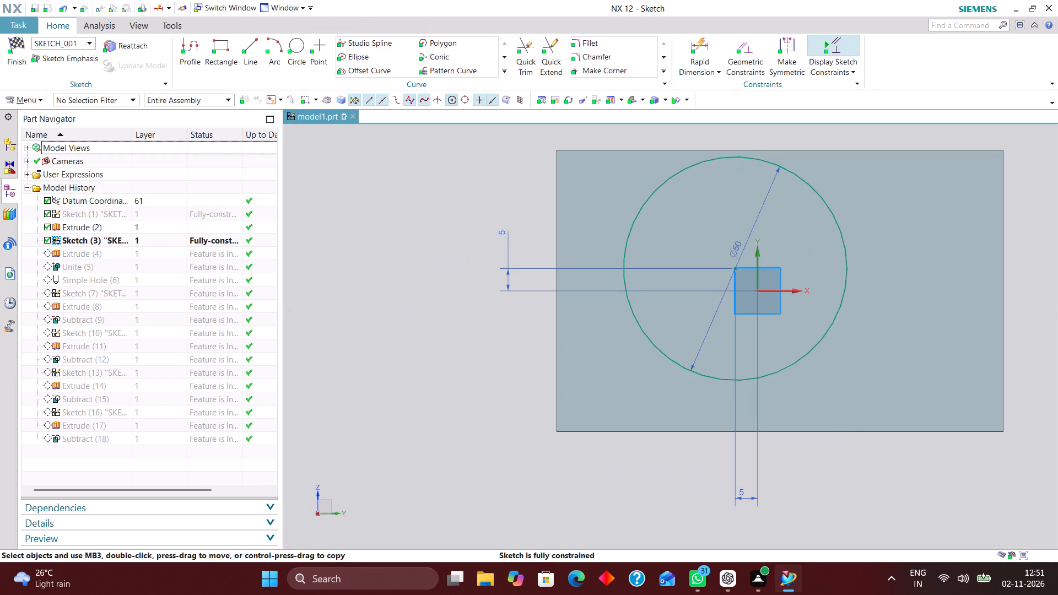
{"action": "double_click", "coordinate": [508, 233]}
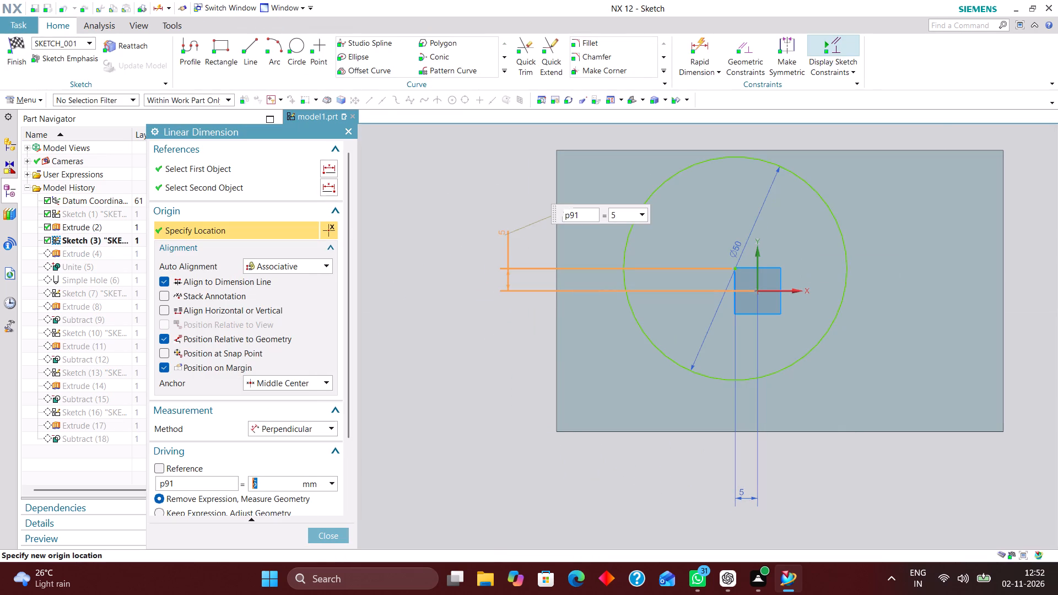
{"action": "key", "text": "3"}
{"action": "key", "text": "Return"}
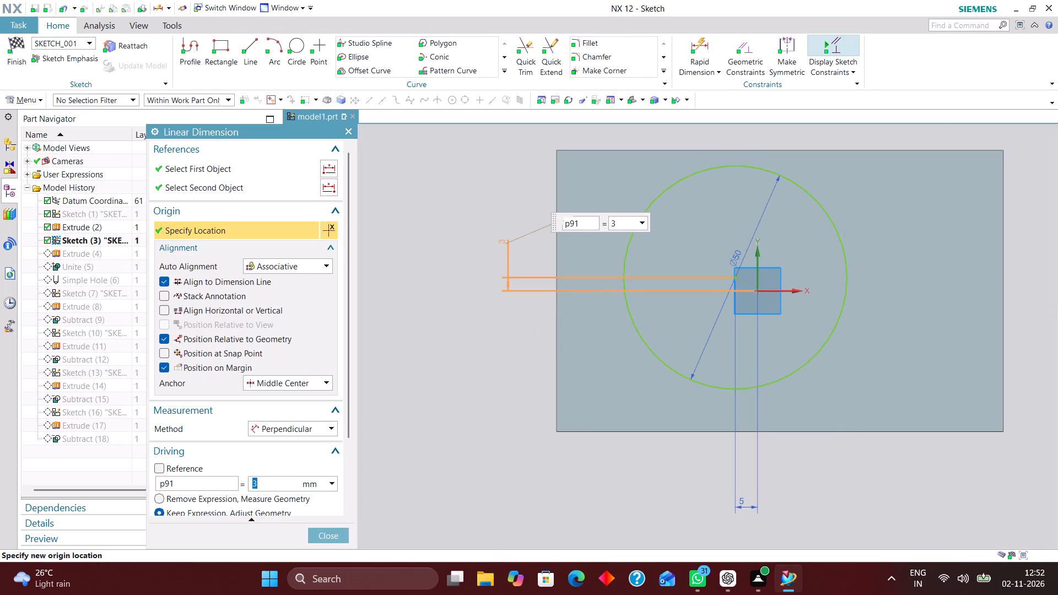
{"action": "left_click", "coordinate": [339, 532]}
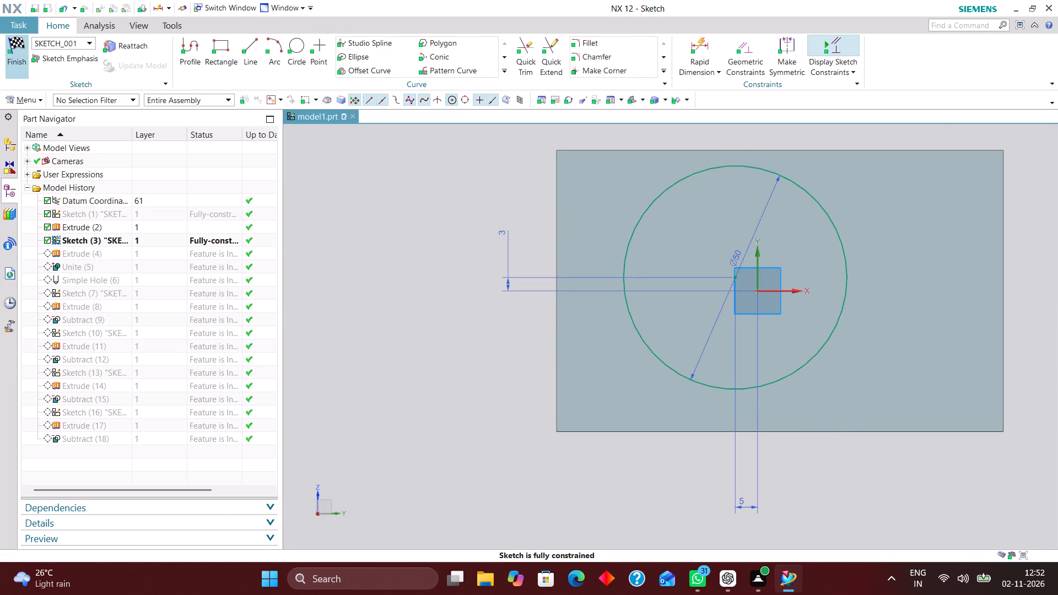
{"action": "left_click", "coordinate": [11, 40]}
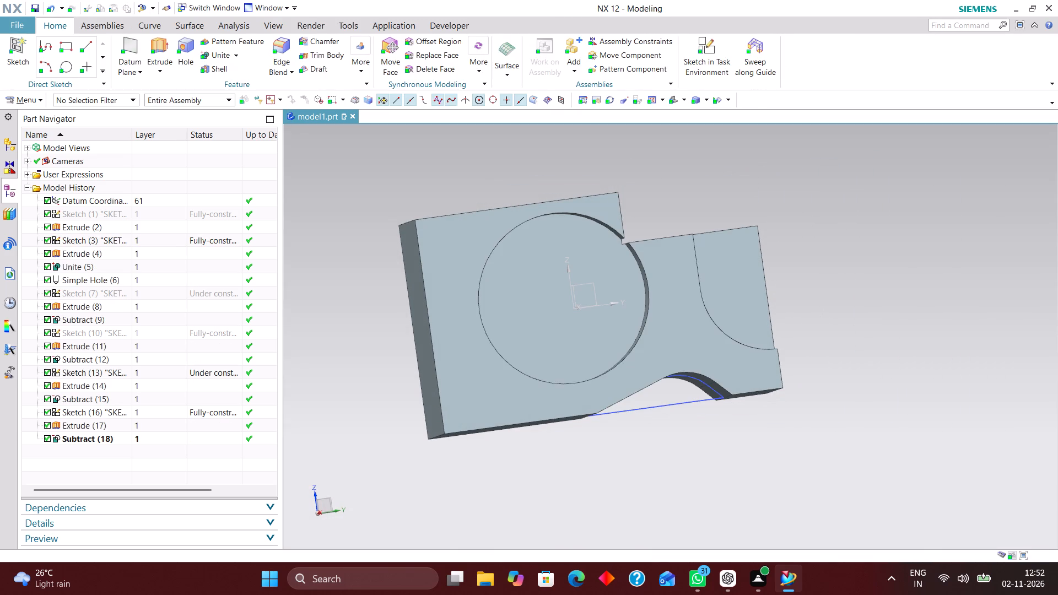
Reopen the 50 mm circle sketch, set the center's height above the horizontal axis to 2 mm, and finish the sketch.
{"action": "middle_click_drag", "start_coordinate": [676, 196], "coordinate": [683, 201]}
{"action": "middle_click", "coordinate": [671, 212]}
{"action": "scroll", "coordinate": [670, 210], "scroll_direction": "up", "scroll_amount": 1}
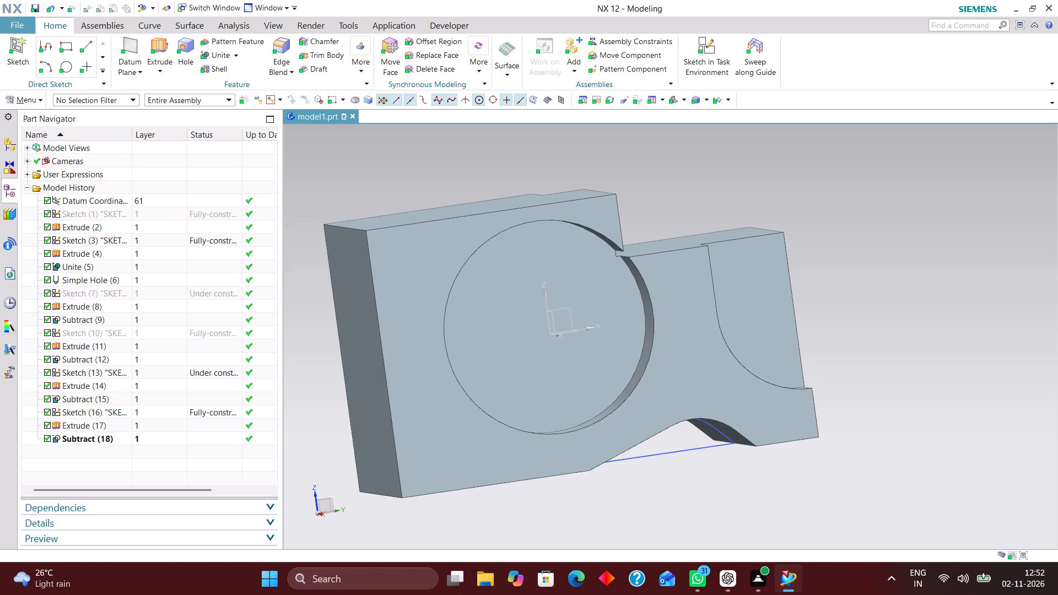
{"action": "left_click", "coordinate": [156, 241]}
{"action": "right_click", "coordinate": [165, 239]}
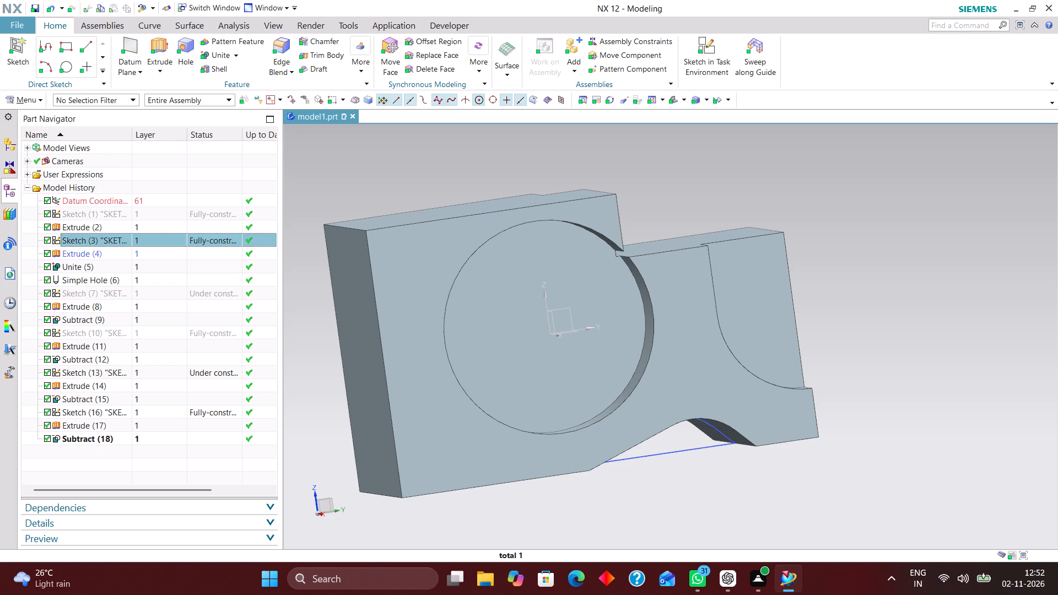
{"action": "left_click", "coordinate": [222, 255]}
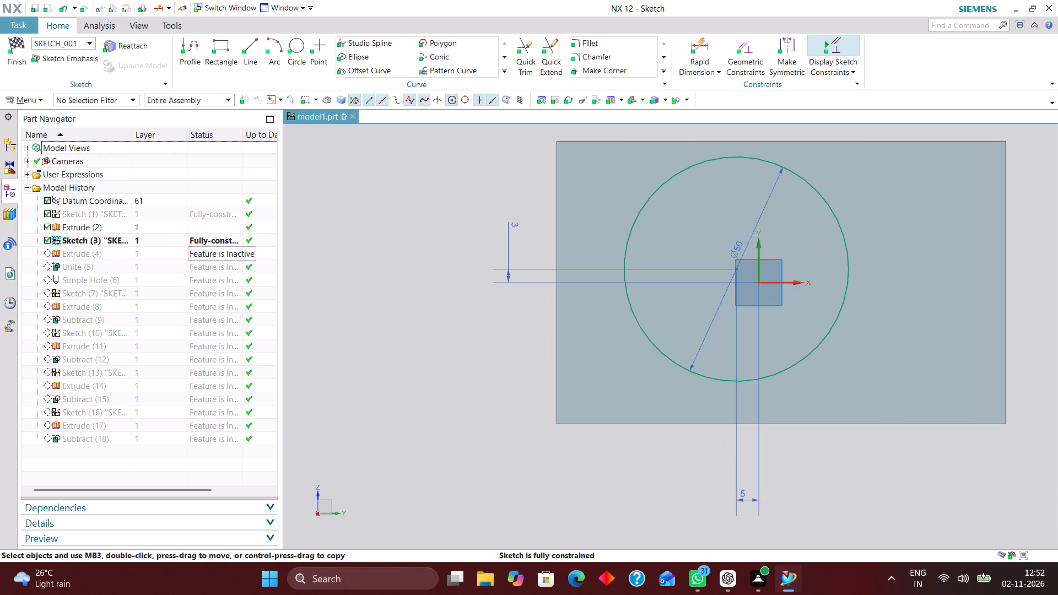
{"action": "double_click", "coordinate": [506, 225]}
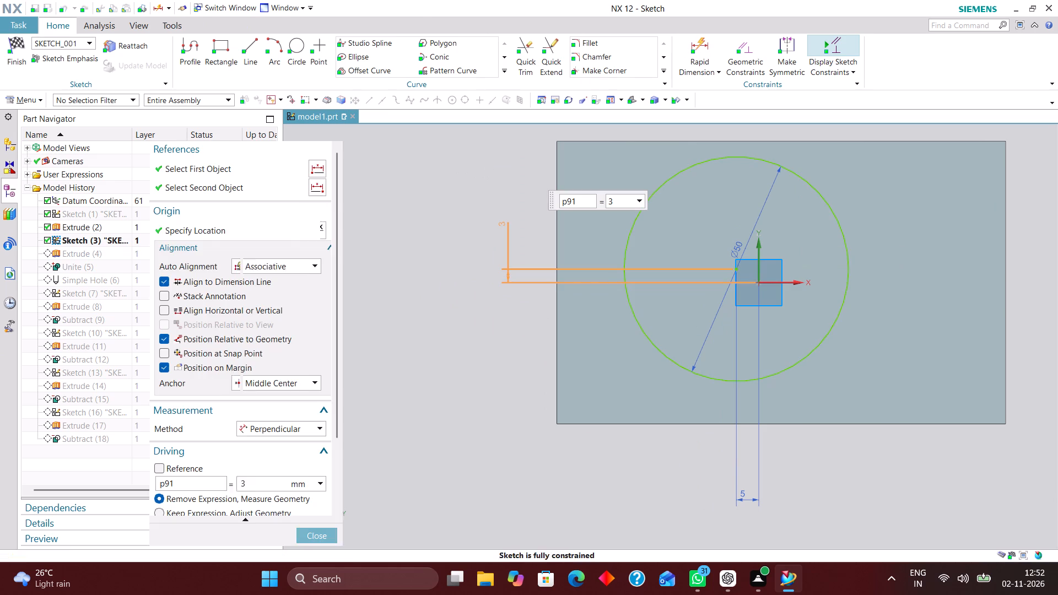
{"action": "key", "text": "2"}
{"action": "key", "text": "Return"}
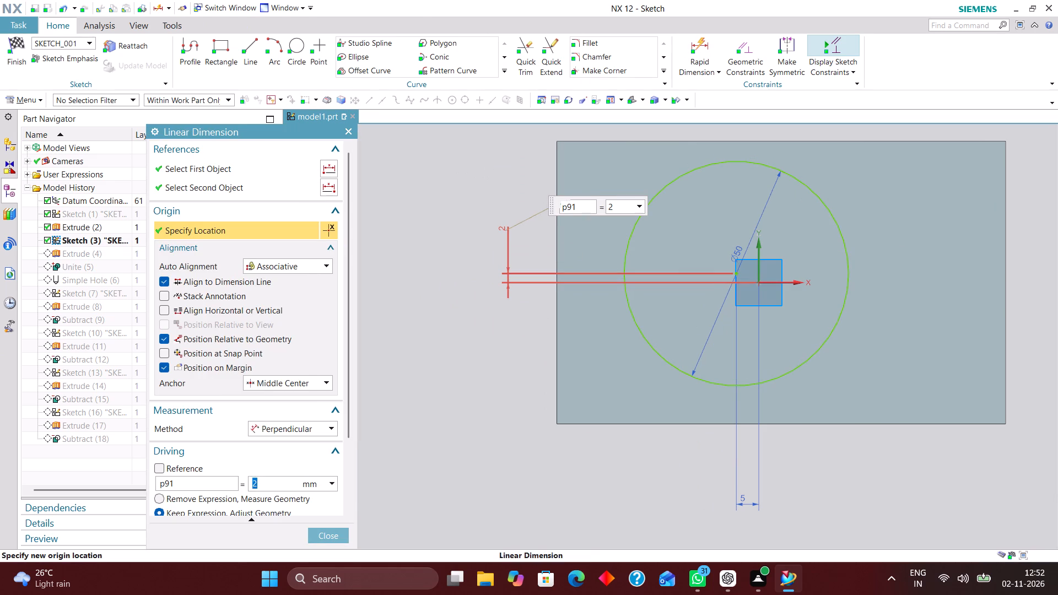
{"action": "left_click", "coordinate": [328, 531]}
{"action": "left_click", "coordinate": [23, 45]}
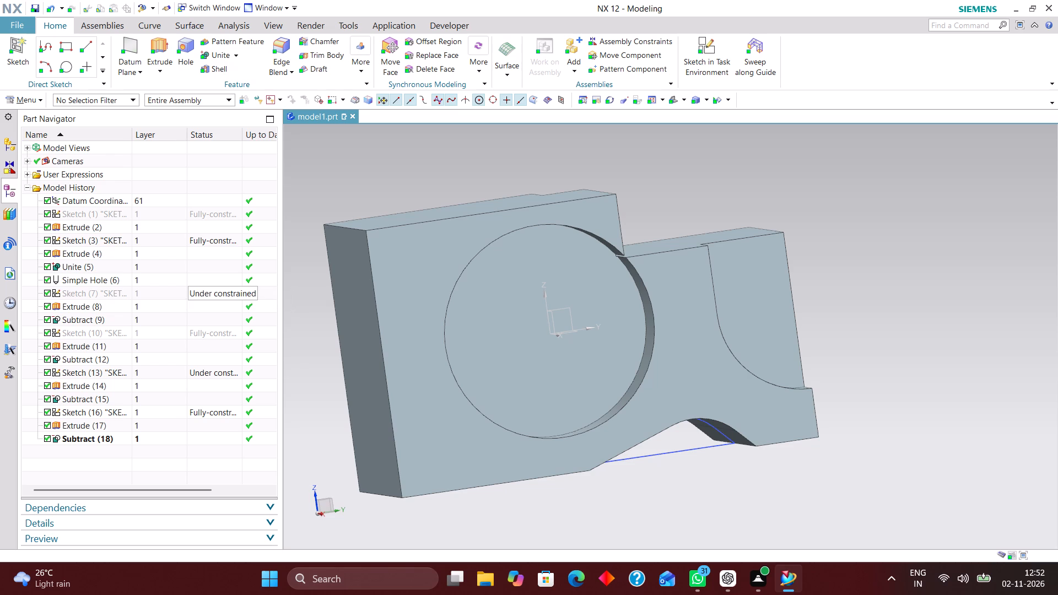
Reopen the 50 mm circle sketch, set the center's horizontal offset from the vertical axis to 10 mm, and finish the sketch.
{"action": "left_click", "coordinate": [165, 239]}
{"action": "right_click", "coordinate": [162, 240]}
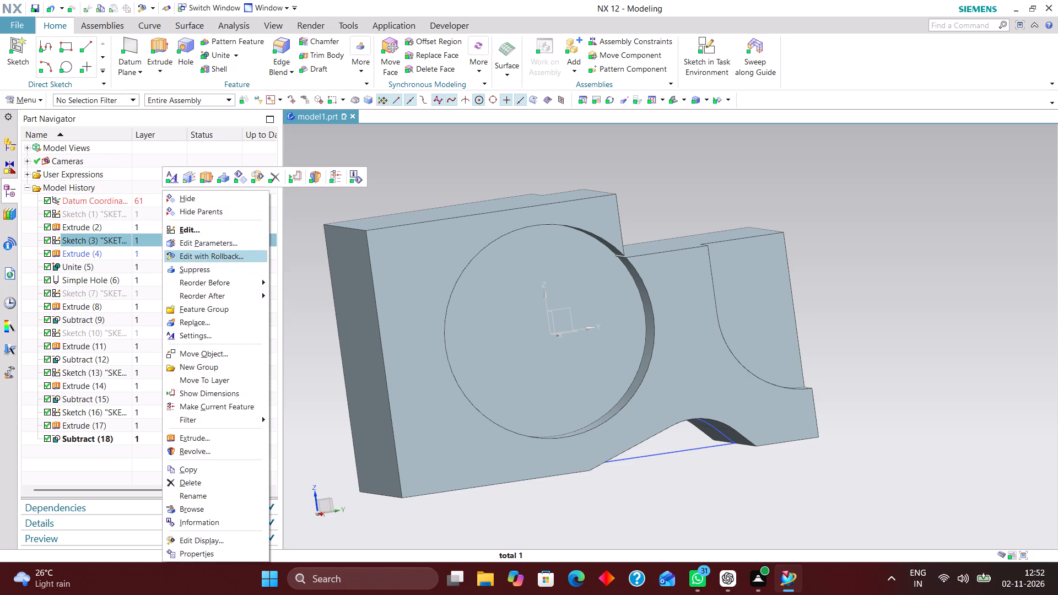
{"action": "left_click", "coordinate": [233, 253]}
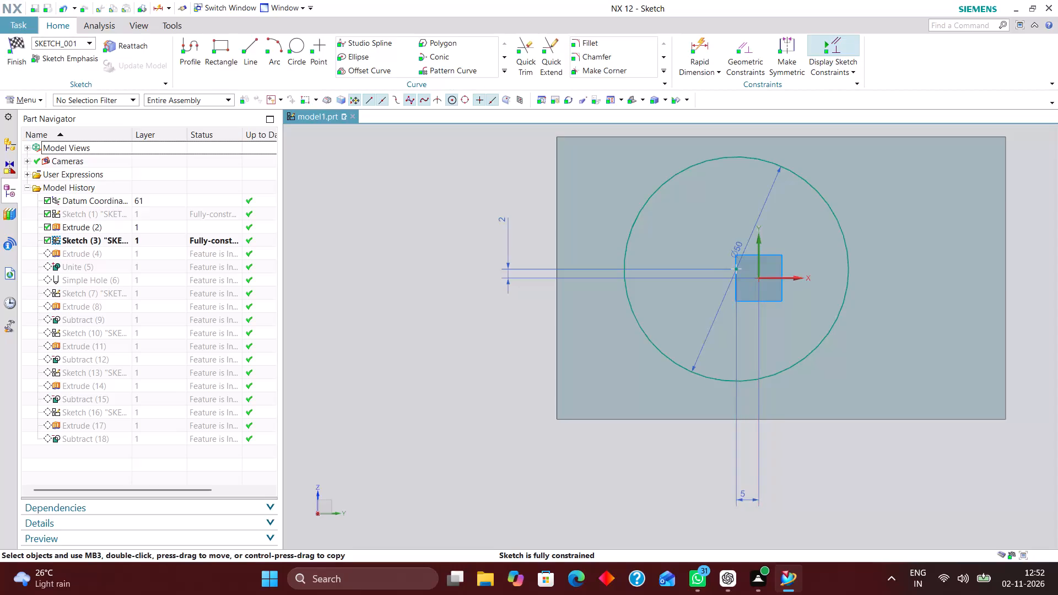
{"action": "double_click", "coordinate": [744, 500]}
{"action": "type", "text": "10"}
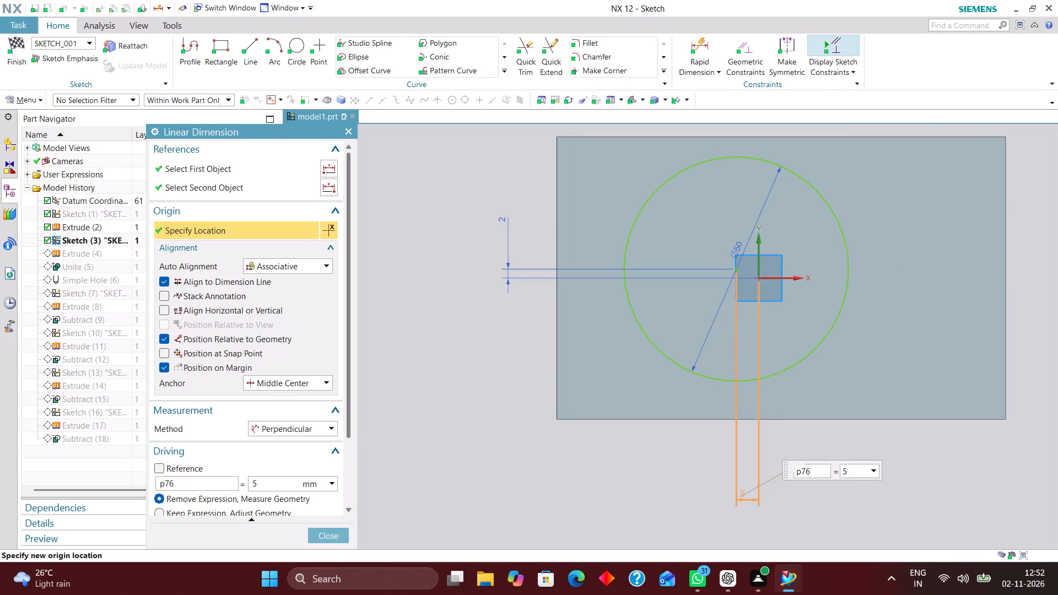
{"action": "left_click_drag", "start_coordinate": [850, 472], "coordinate": [802, 472]}
{"action": "type", "text": "10"}
{"action": "key", "text": "Return"}
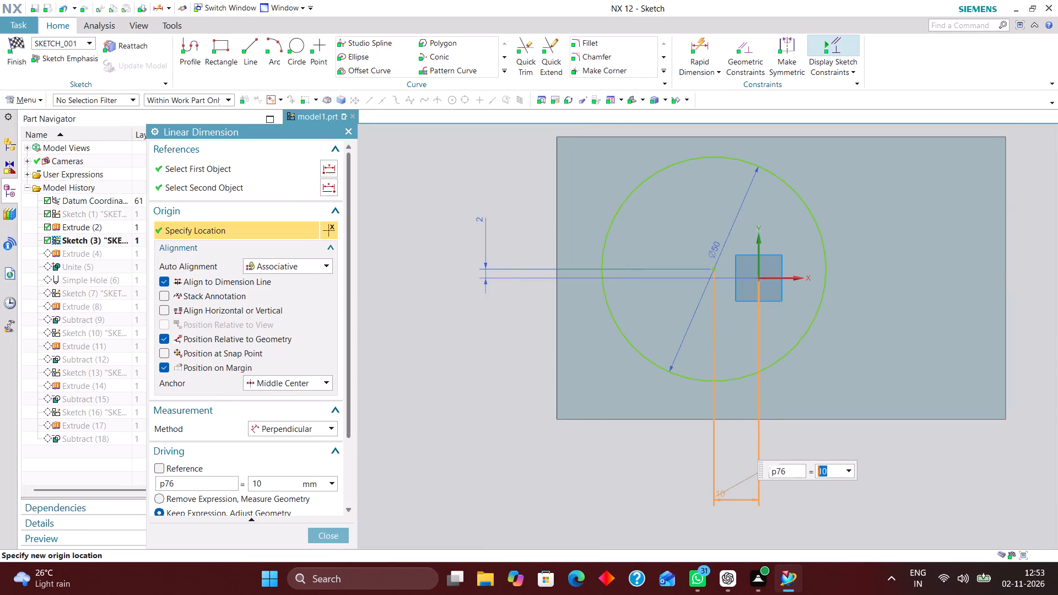
{"action": "left_click", "coordinate": [322, 532]}
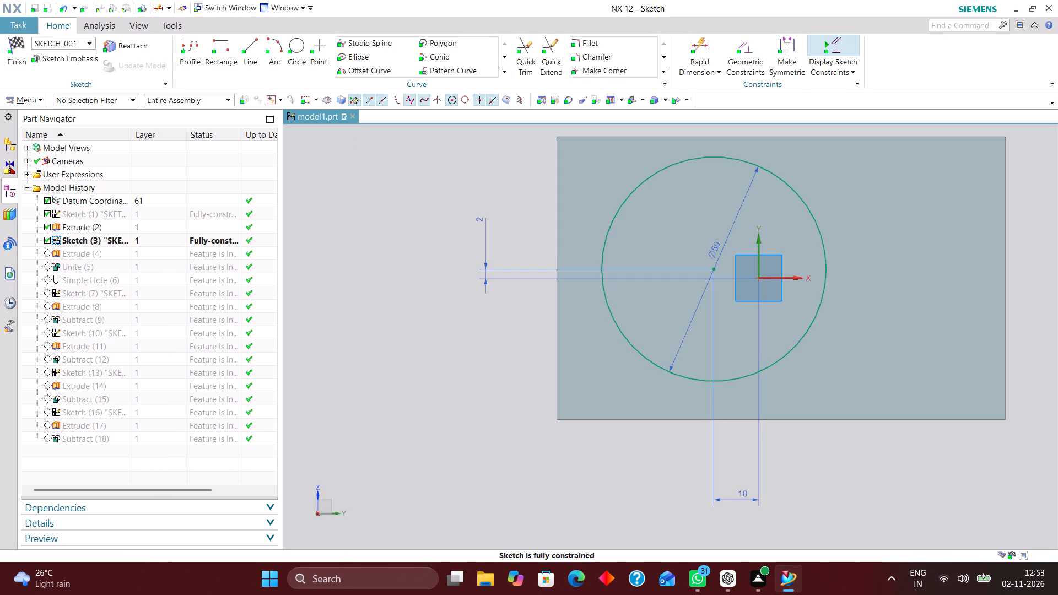
{"action": "left_click", "coordinate": [24, 46]}
Hide Sketch (13), the profile sketch of the curved cutout along the block's bottom edge.
{"action": "middle_click_drag", "start_coordinate": [944, 346], "coordinate": [943, 347]}
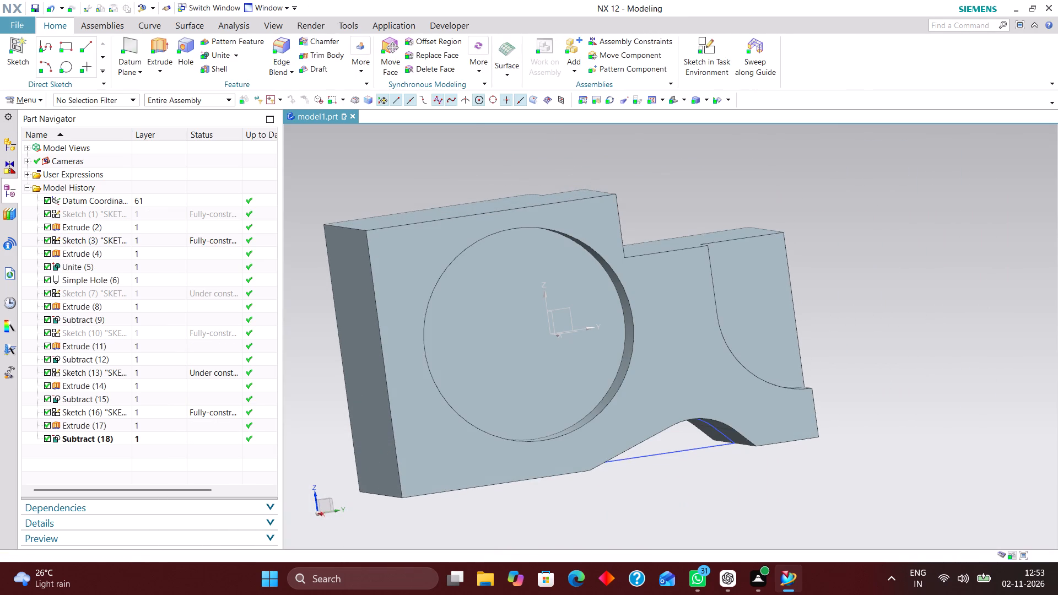
{"action": "middle_click_drag", "start_coordinate": [943, 347], "coordinate": [959, 358]}
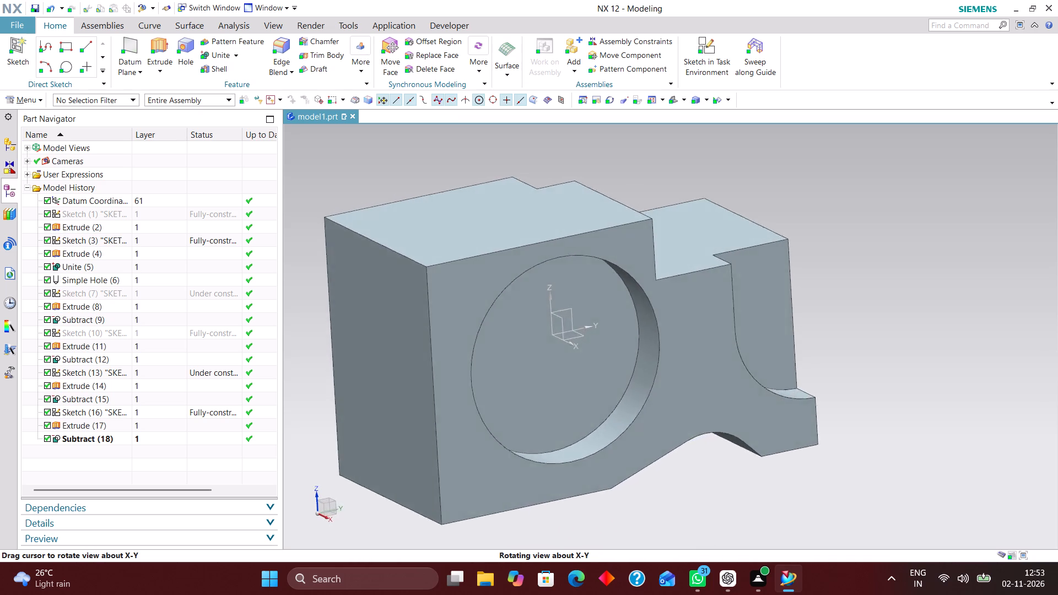
{"action": "middle_click_drag", "start_coordinate": [959, 358], "coordinate": [952, 340]}
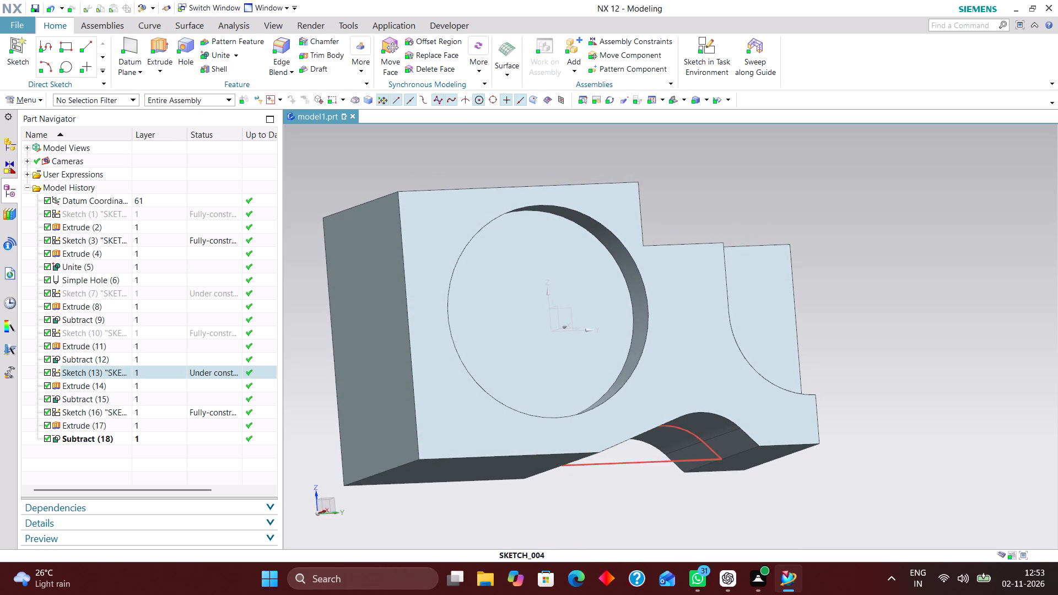
{"action": "right_click_drag", "start_coordinate": [662, 457], "coordinate": [667, 505]}
{"action": "left_click", "coordinate": [672, 97]}
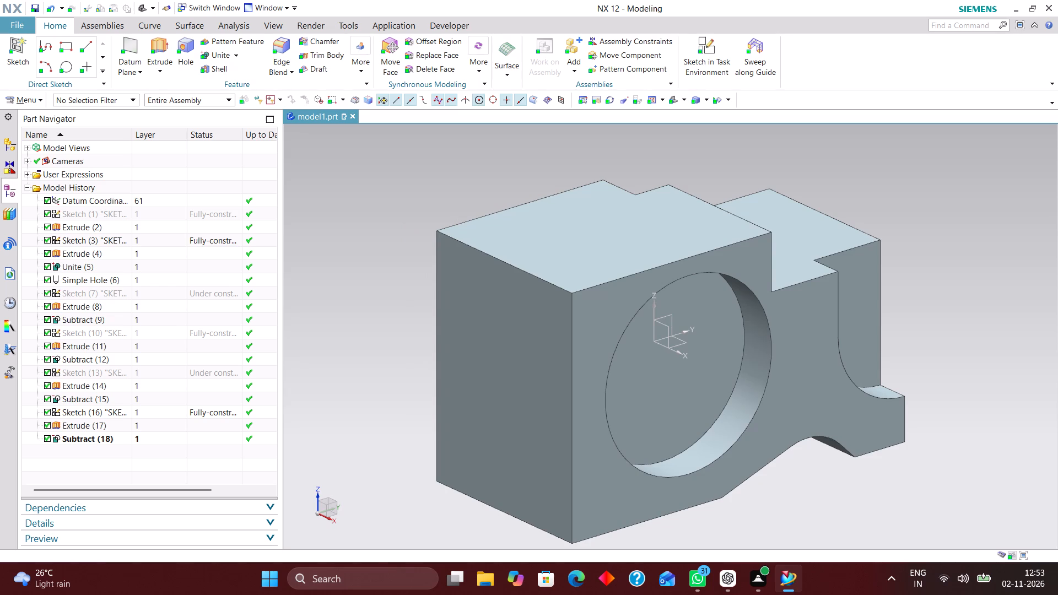
Reopen the 50 mm circle sketch, dimension the center's height from the block's bottom edge, and delete the 2 mm height dimension.
{"action": "left_click", "coordinate": [157, 242]}
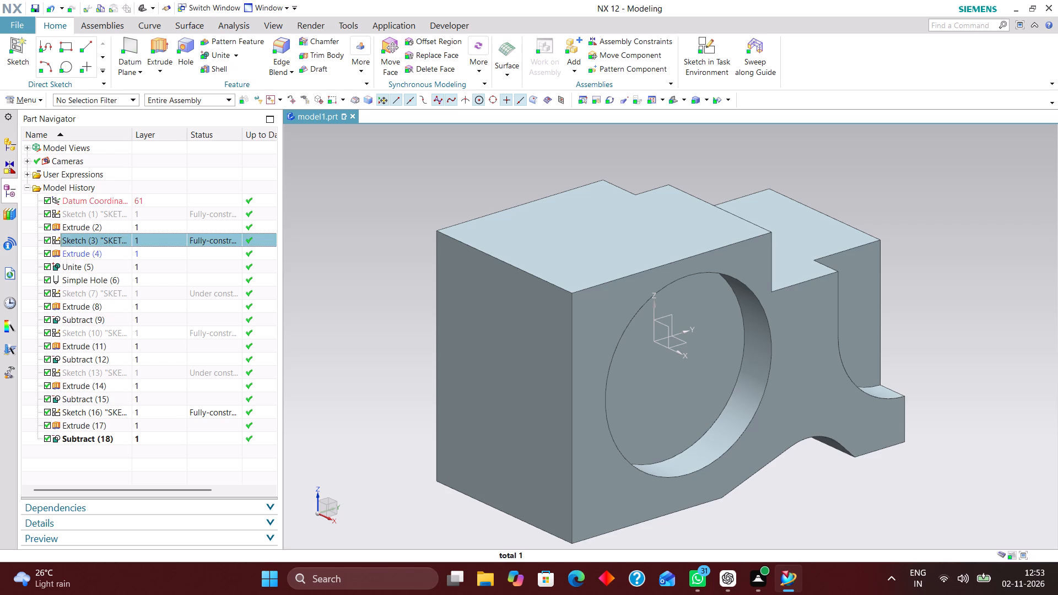
{"action": "right_click", "coordinate": [155, 240]}
{"action": "left_click", "coordinate": [241, 254]}
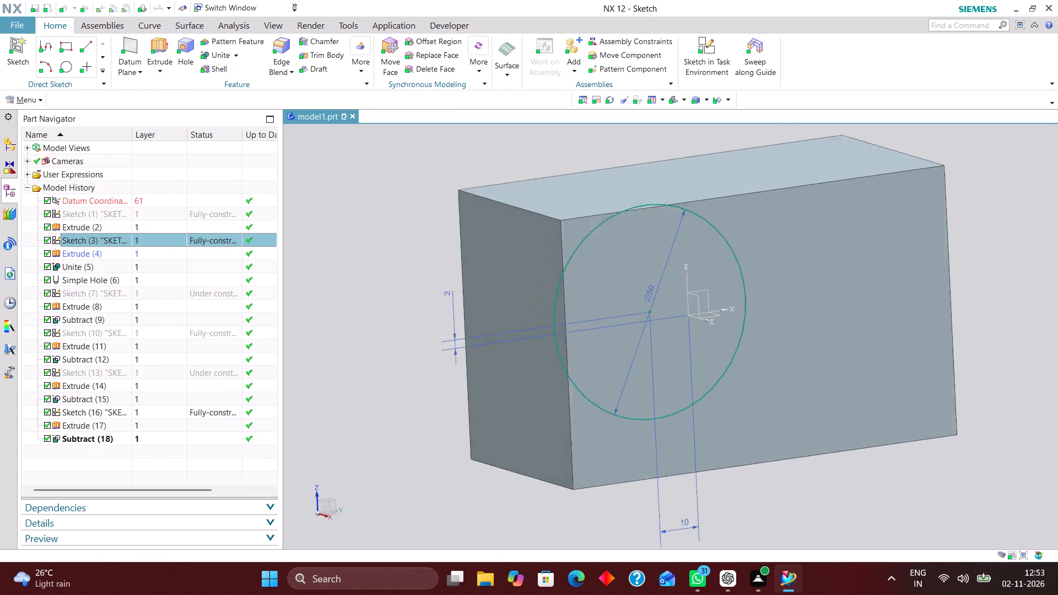
{"action": "left_click", "coordinate": [698, 49]}
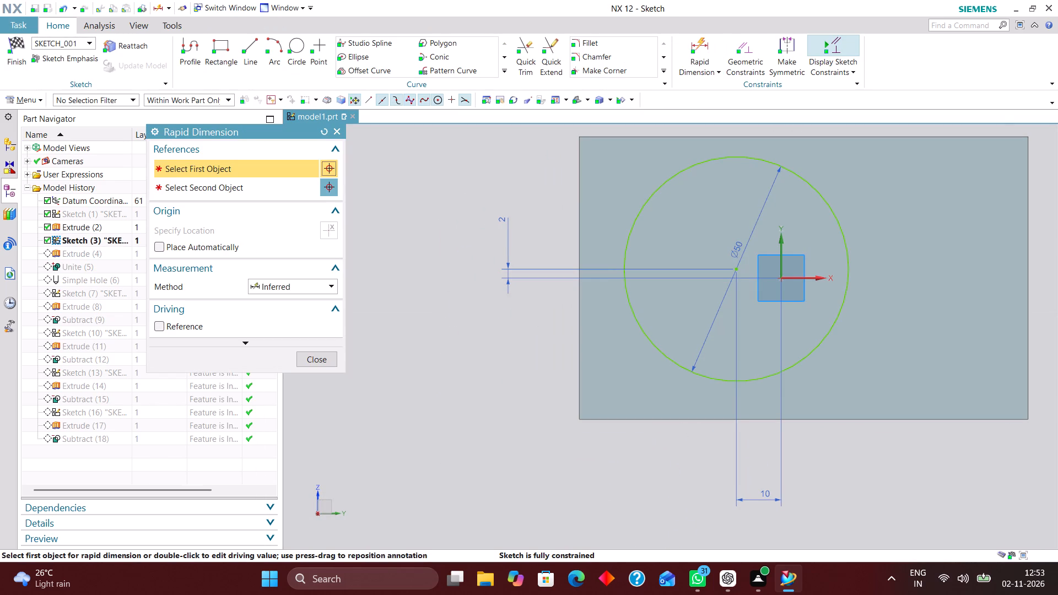
{"action": "left_click", "coordinate": [697, 421]}
{"action": "left_click", "coordinate": [735, 268]}
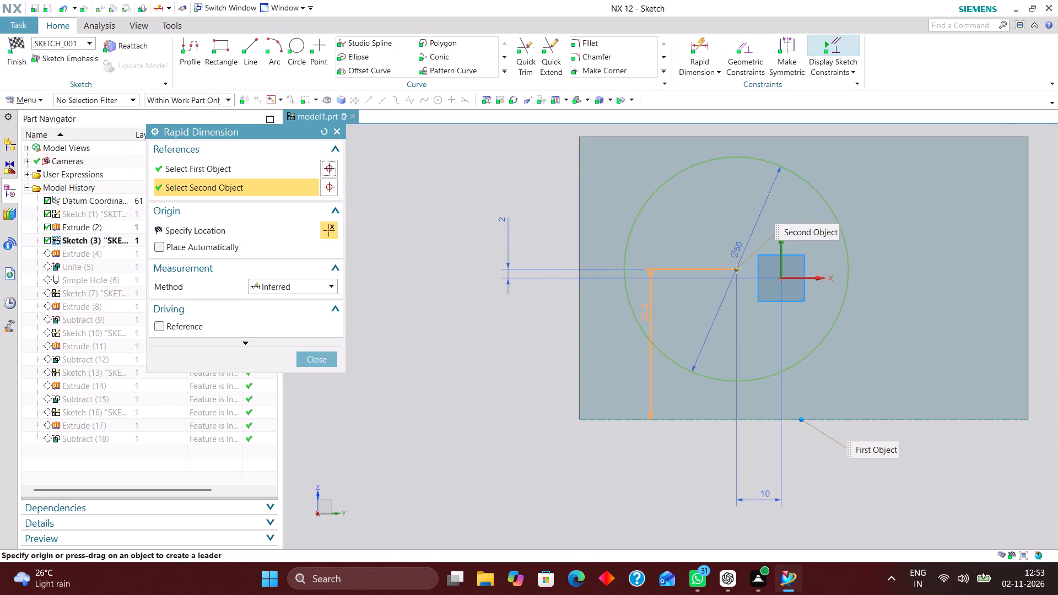
{"action": "left_click", "coordinate": [491, 327]}
{"action": "left_click", "coordinate": [538, 324]}
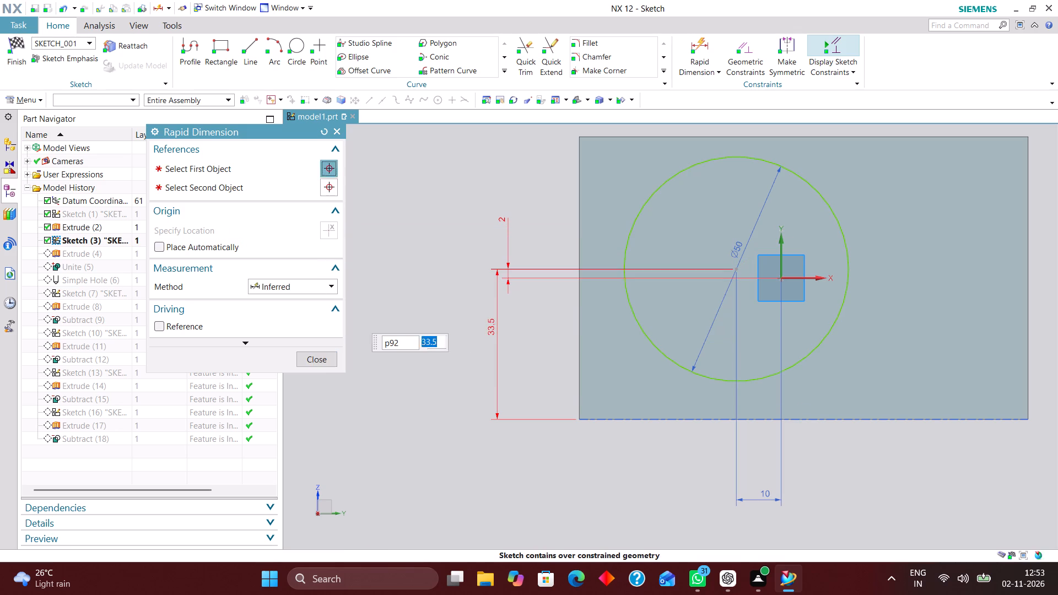
{"action": "left_click", "coordinate": [314, 356]}
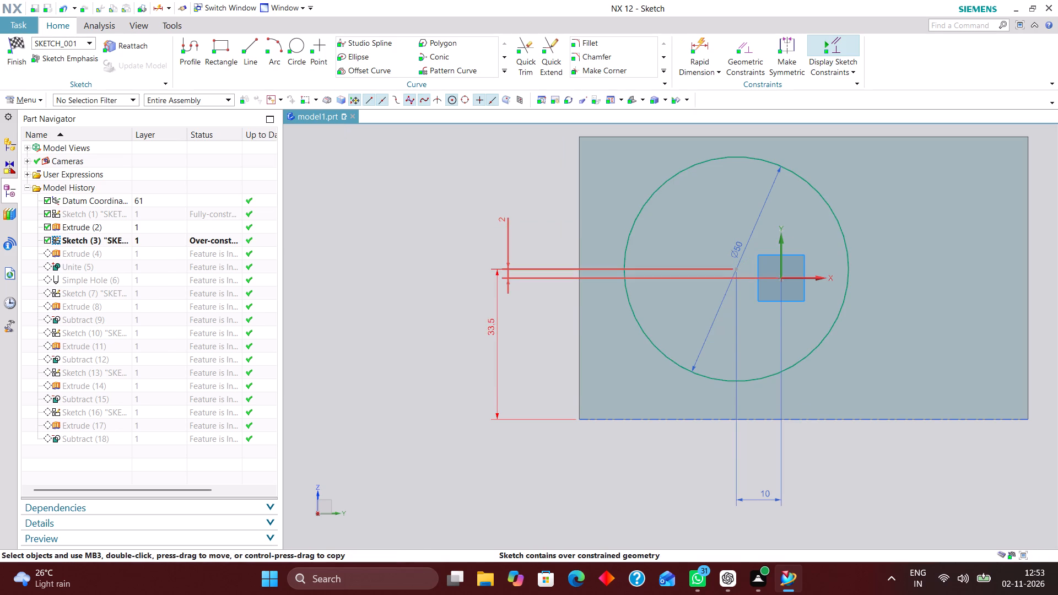
{"action": "right_click_drag", "start_coordinate": [509, 223], "coordinate": [396, 219]}
{"action": "key", "text": "3"}
{"action": "key", "text": "5"}
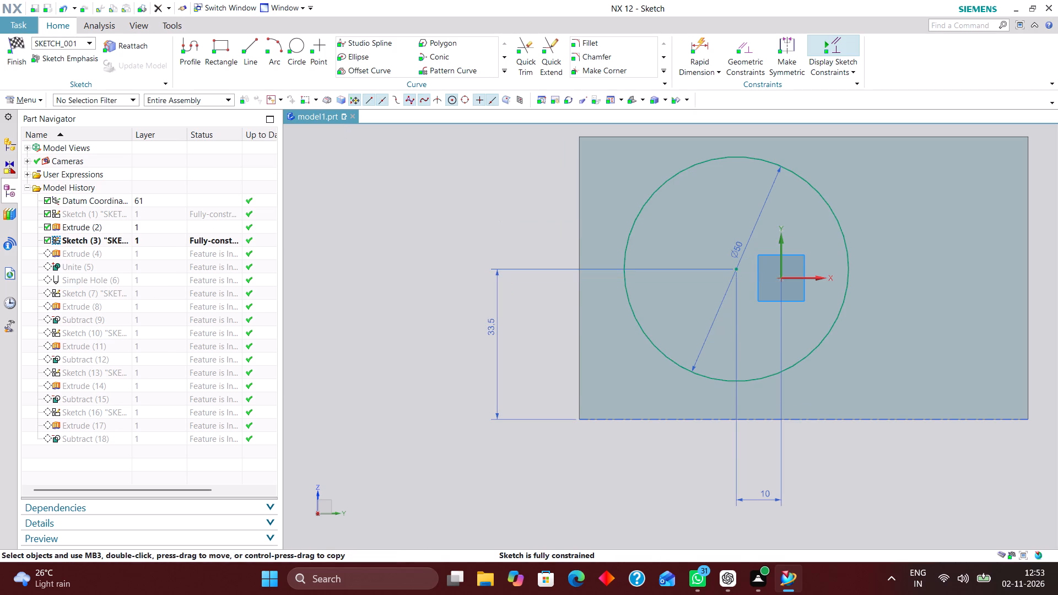
Set the circle center's height above the block's bottom edge to 35 mm.
{"action": "double_click", "coordinate": [494, 338]}
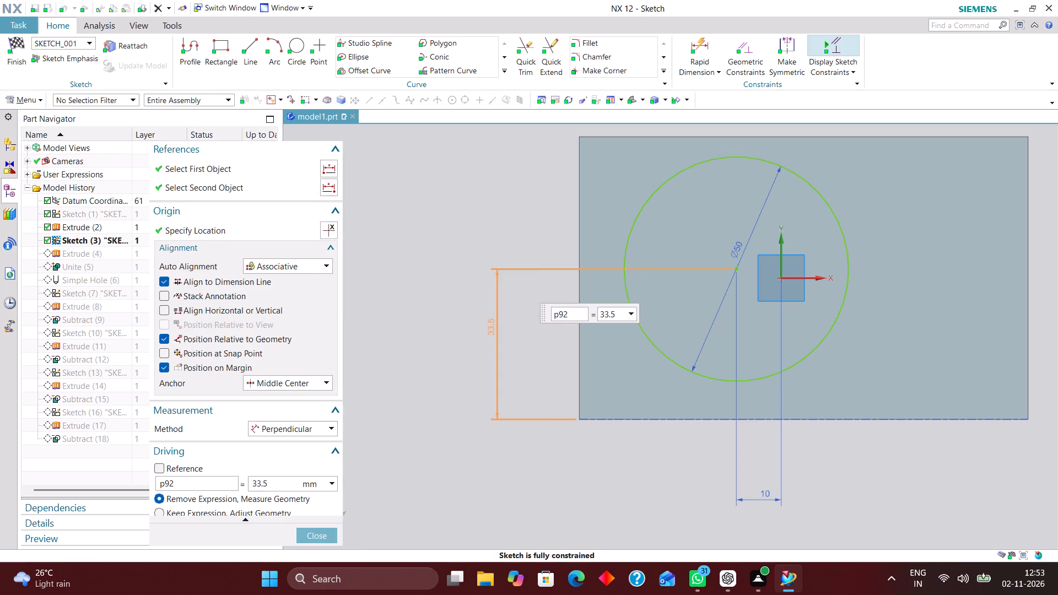
{"action": "left_click_drag", "start_coordinate": [617, 315], "coordinate": [554, 314]}
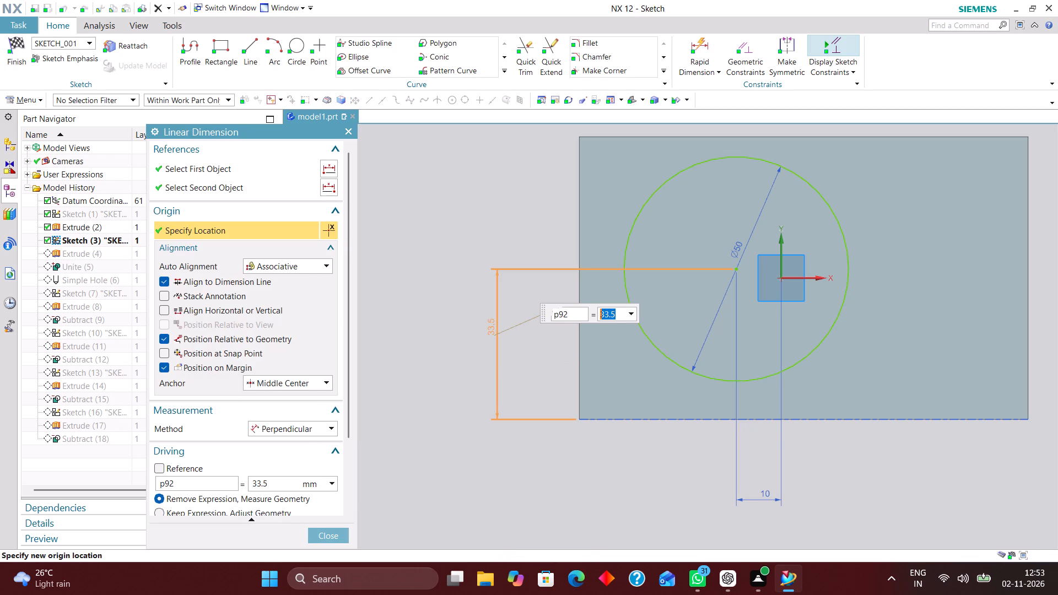
{"action": "left_click_drag", "start_coordinate": [554, 314], "coordinate": [534, 315]}
{"action": "type", "text": "35"}
{"action": "key", "text": "Return"}
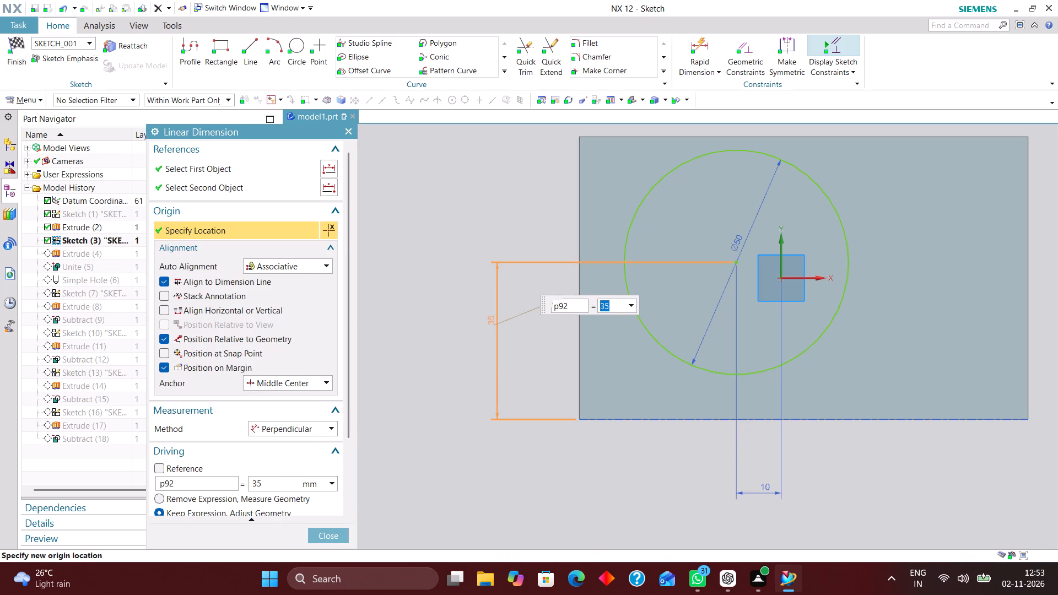
{"action": "left_click", "coordinate": [313, 534]}
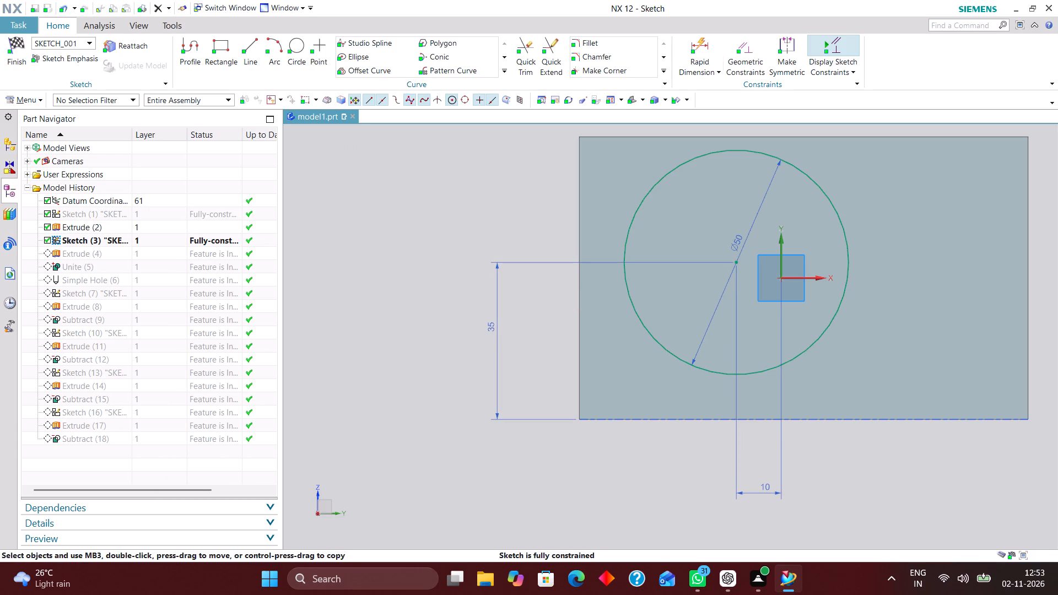
Dimension the circle center's height from the horizontal axis, delete the 35 mm bottom-edge dimension, and finish the sketch.
{"action": "left_click", "coordinate": [705, 49]}
{"action": "left_click", "coordinate": [811, 279]}
{"action": "left_click", "coordinate": [739, 262]}
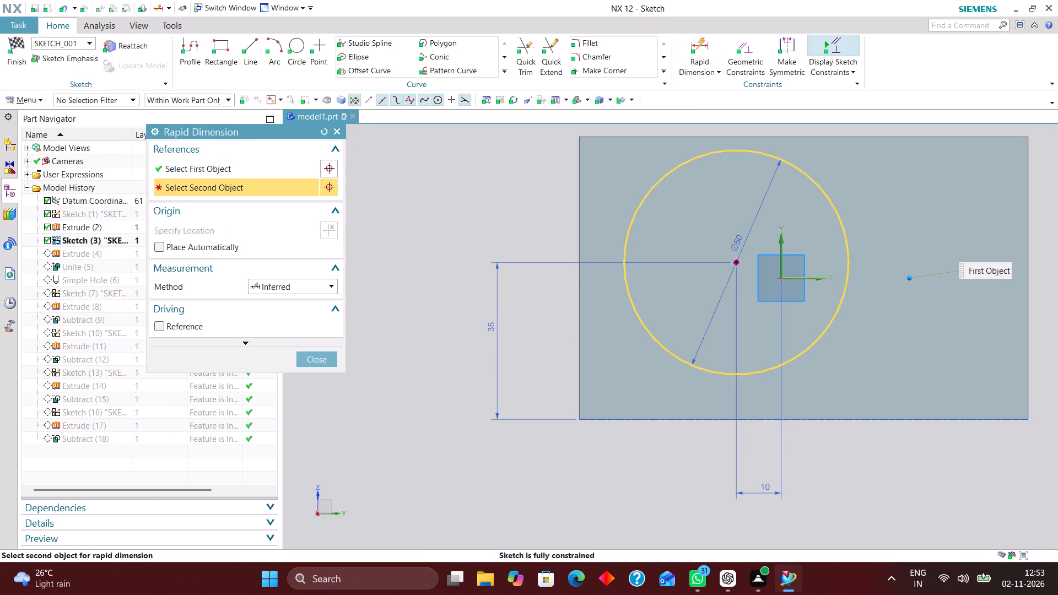
{"action": "left_click", "coordinate": [507, 232]}
{"action": "left_click", "coordinate": [523, 327]}
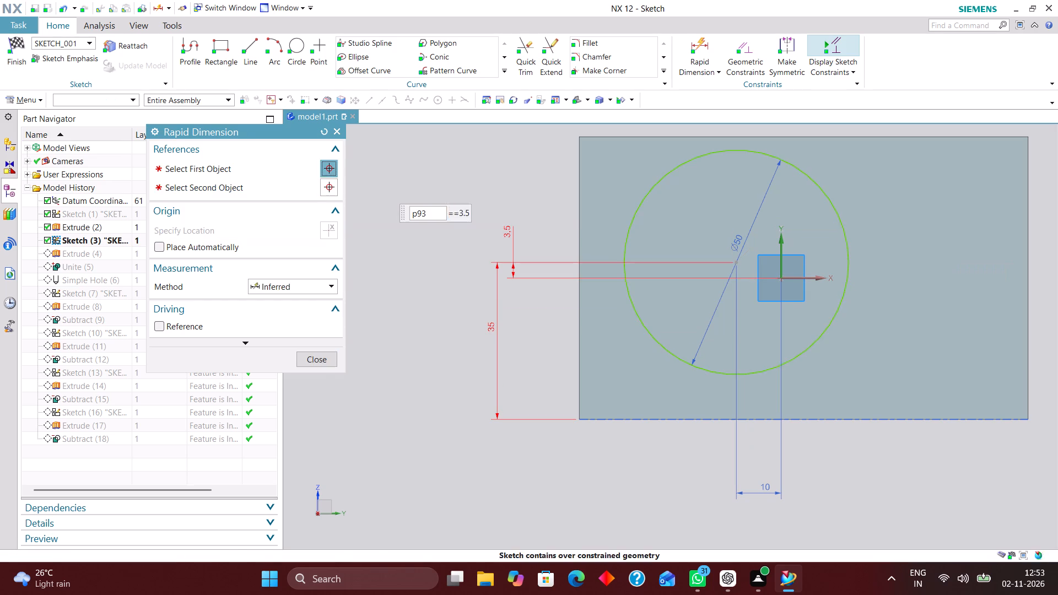
{"action": "left_click", "coordinate": [319, 359]}
{"action": "right_click_drag", "start_coordinate": [500, 345], "coordinate": [434, 338]}
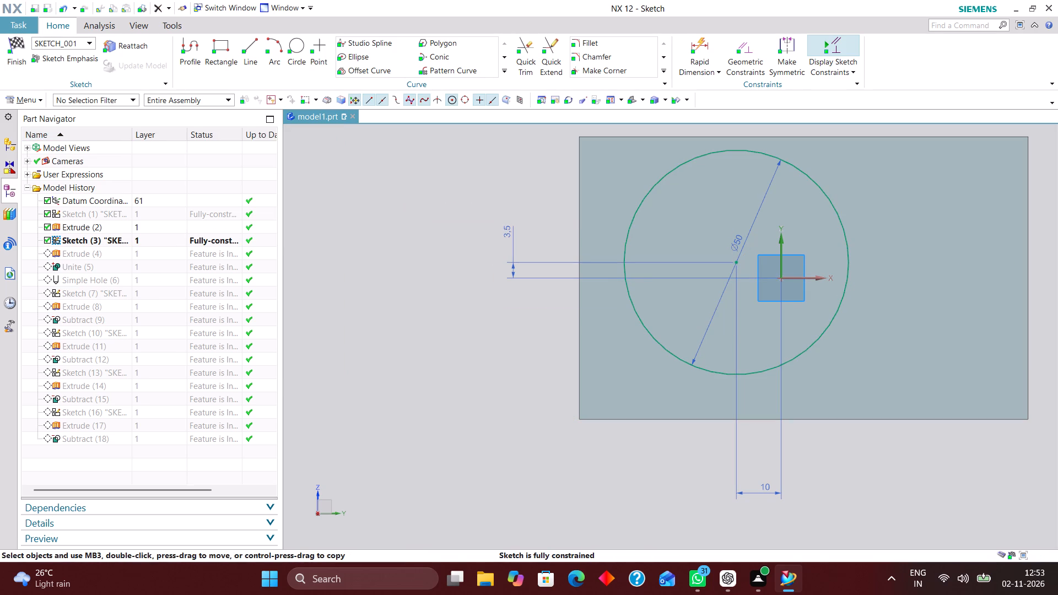
{"action": "left_click", "coordinate": [18, 42]}
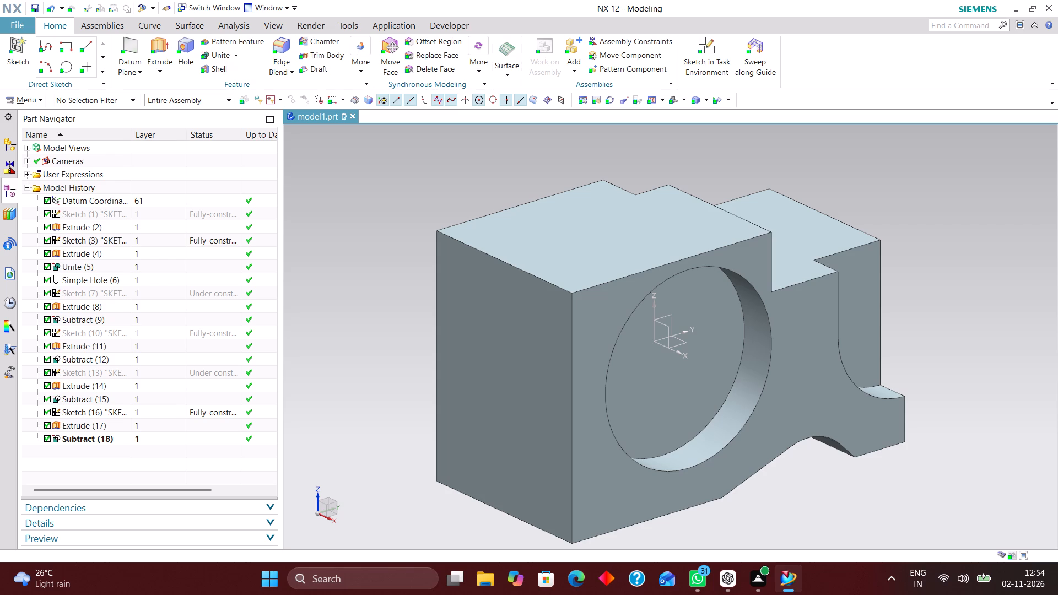
Create a sketch on the datum YZ plane with a 20 mm diameter circle concentric with the 50 mm recess, and finish it.
{"action": "scroll", "coordinate": [961, 438], "scroll_direction": "down", "scroll_amount": 1}
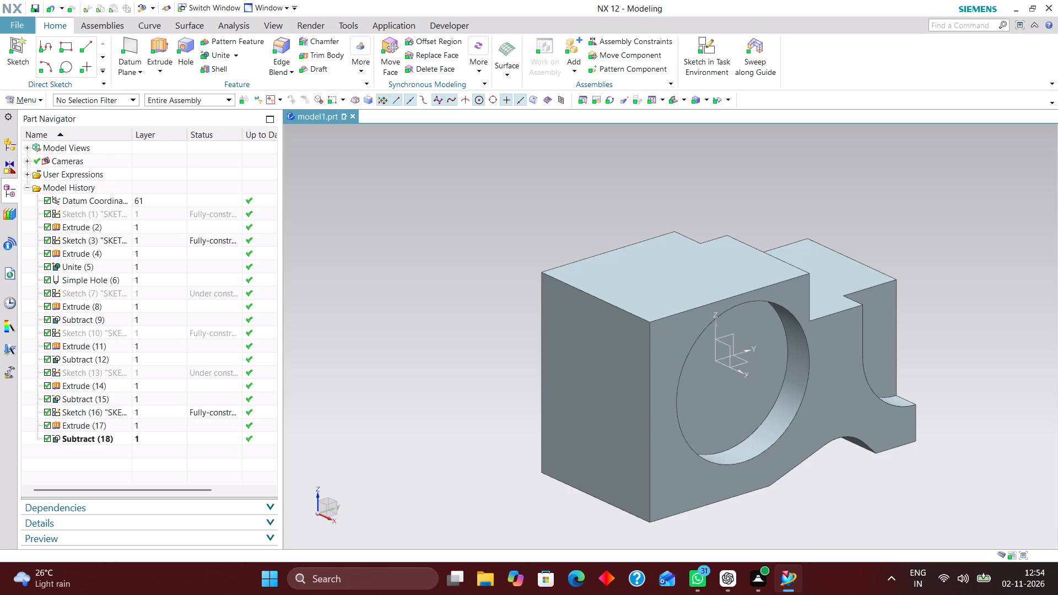
{"action": "left_click", "coordinate": [705, 41]}
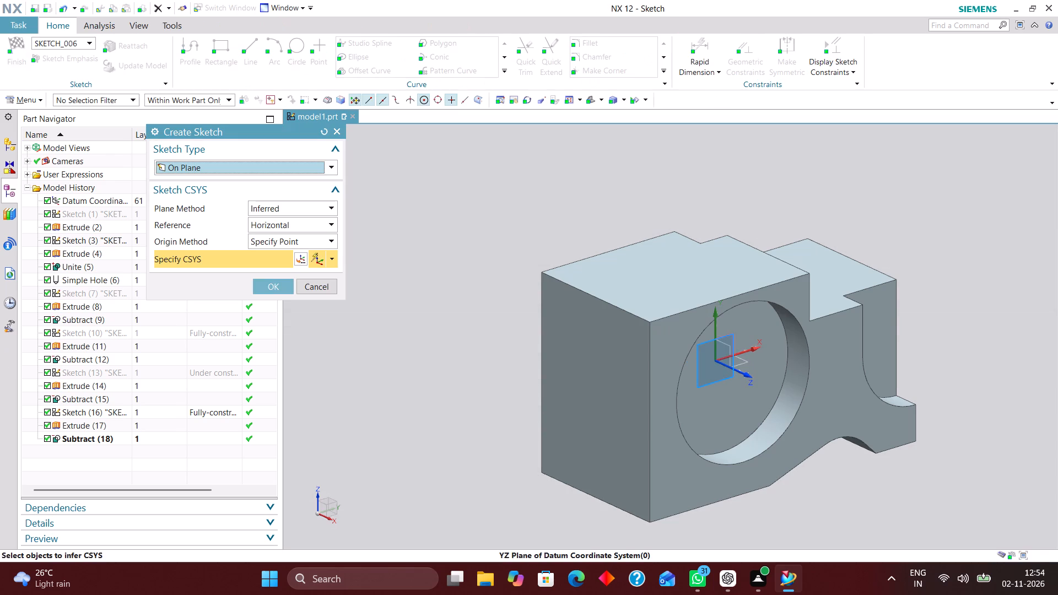
{"action": "left_click", "coordinate": [726, 336]}
{"action": "left_click", "coordinate": [271, 288]}
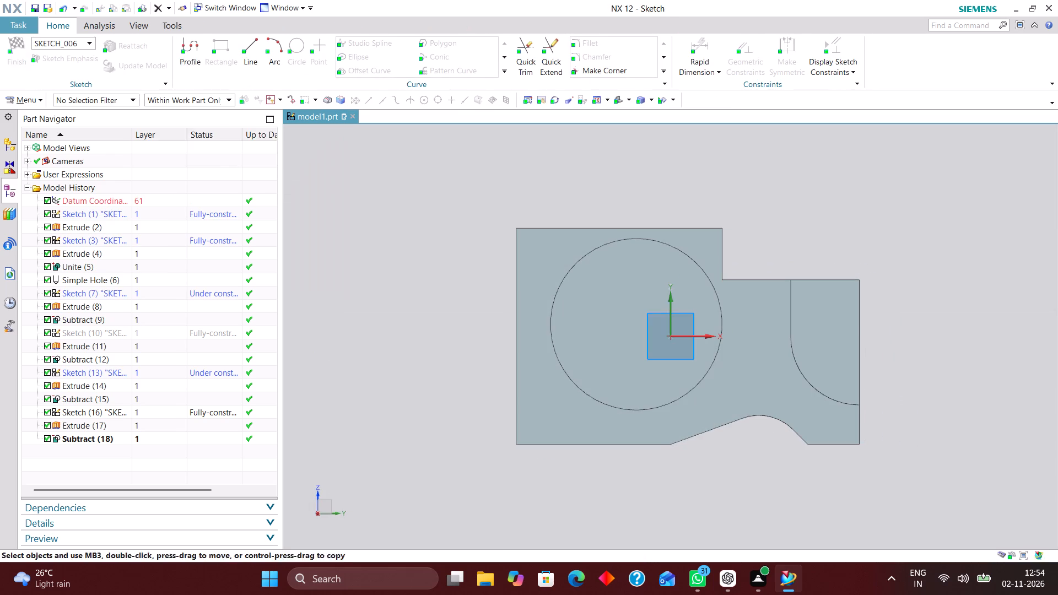
{"action": "left_click", "coordinate": [296, 46]}
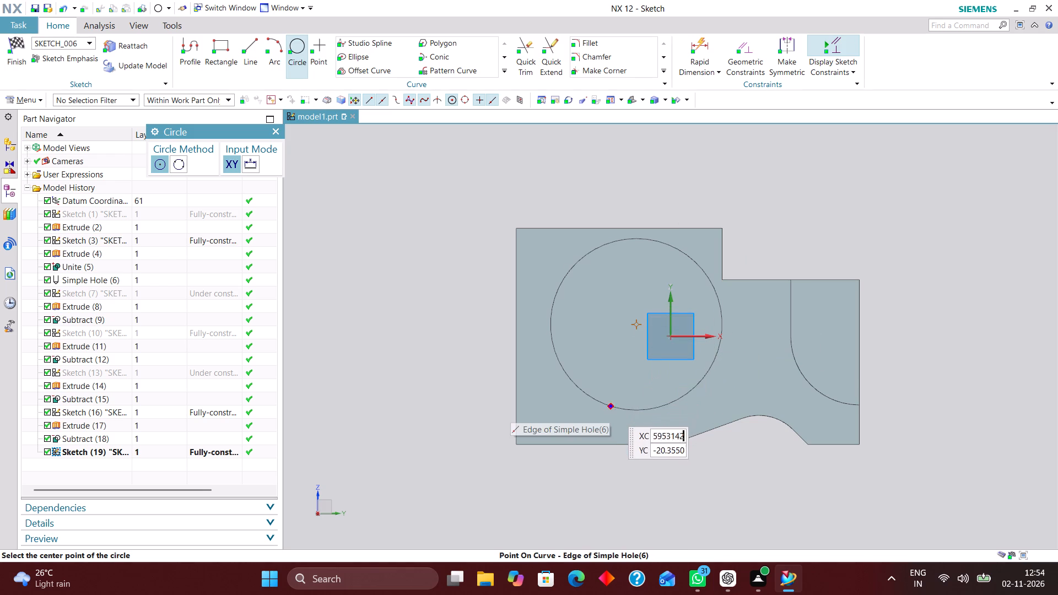
{"action": "left_click", "coordinate": [635, 323]}
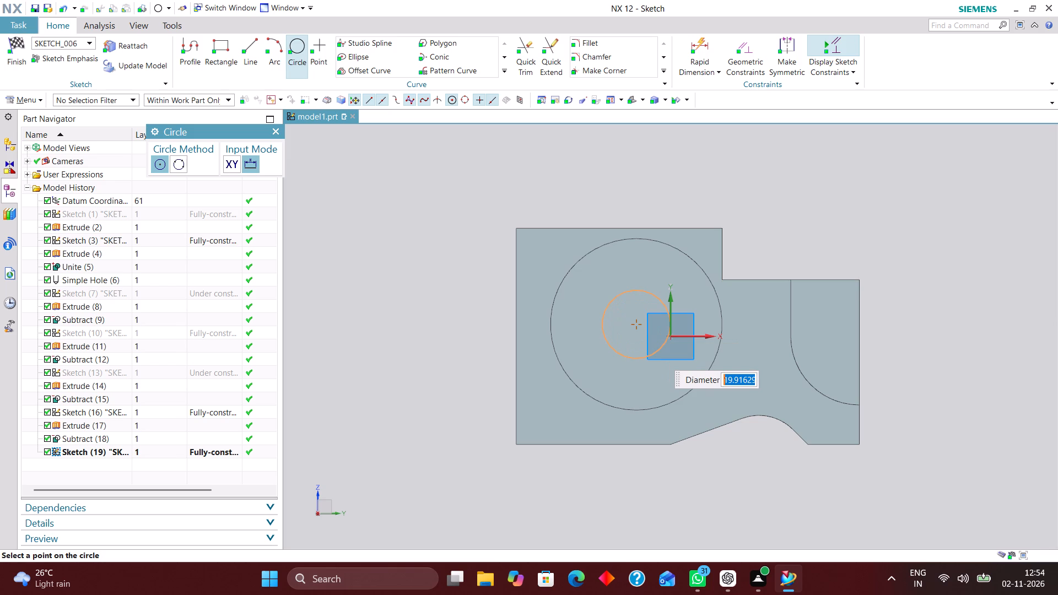
{"action": "type", "text": "20"}
{"action": "key", "text": "Return"}
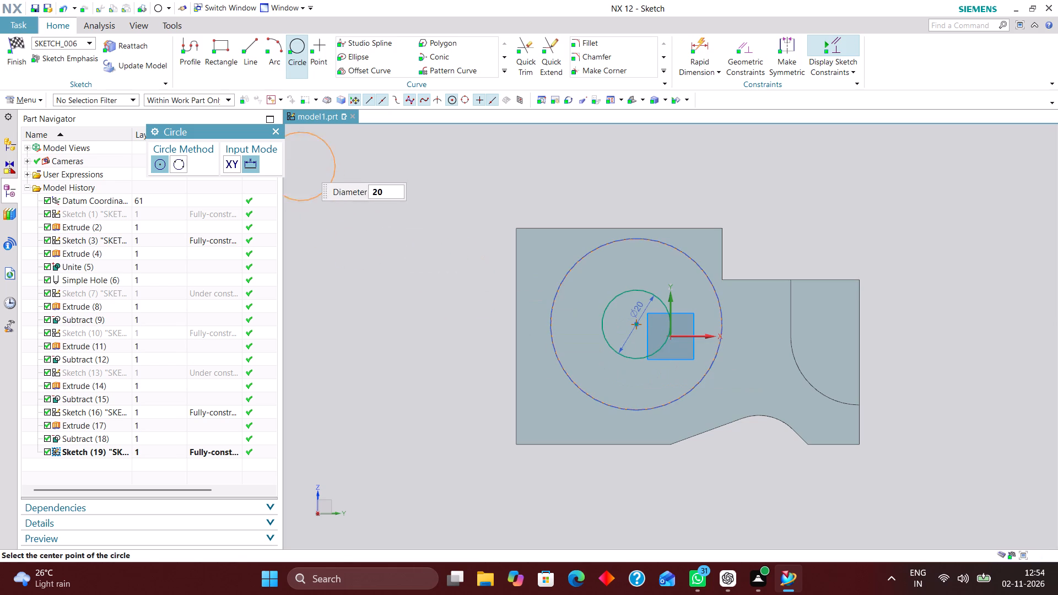
{"action": "left_click", "coordinate": [280, 131]}
{"action": "left_click", "coordinate": [18, 41]}
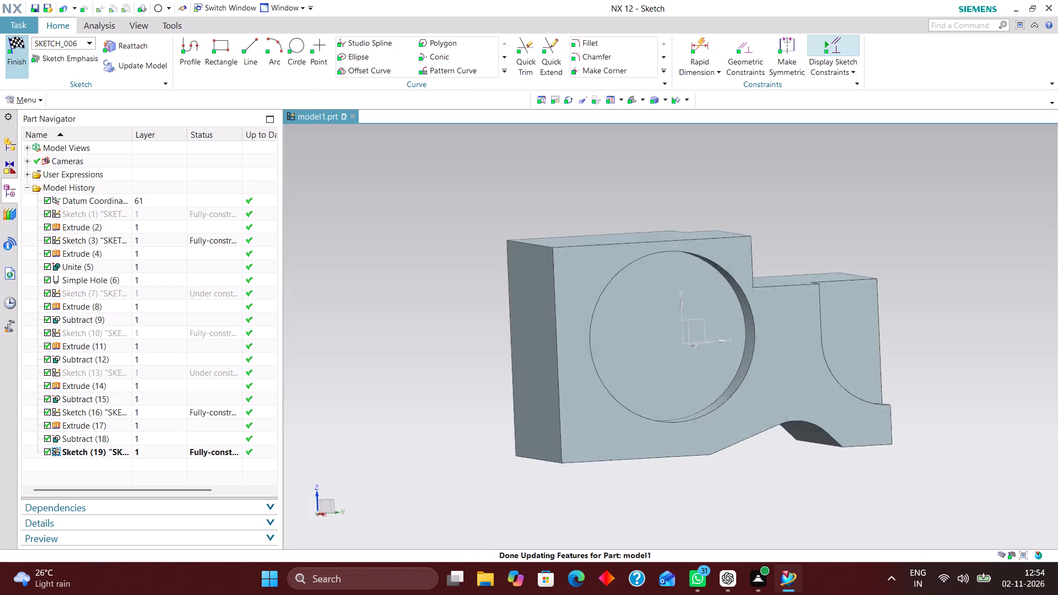
Extrude the 20 mm circle from 15.5 mm to 25 mm with no Boolean, forming a central boss inside the circular recess.
{"action": "left_click", "coordinate": [161, 47]}
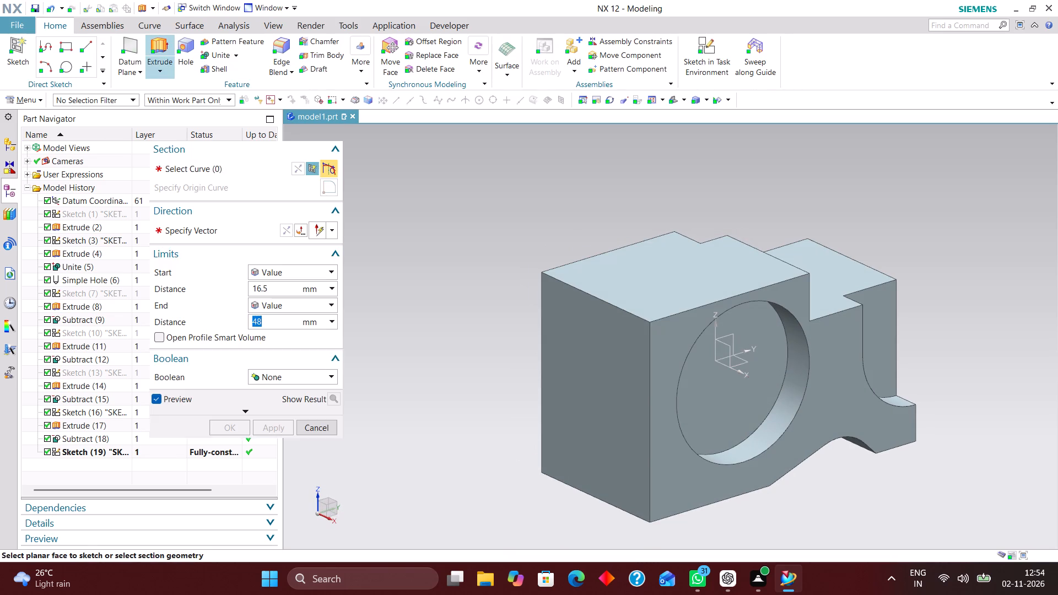
{"action": "left_click", "coordinate": [121, 450]}
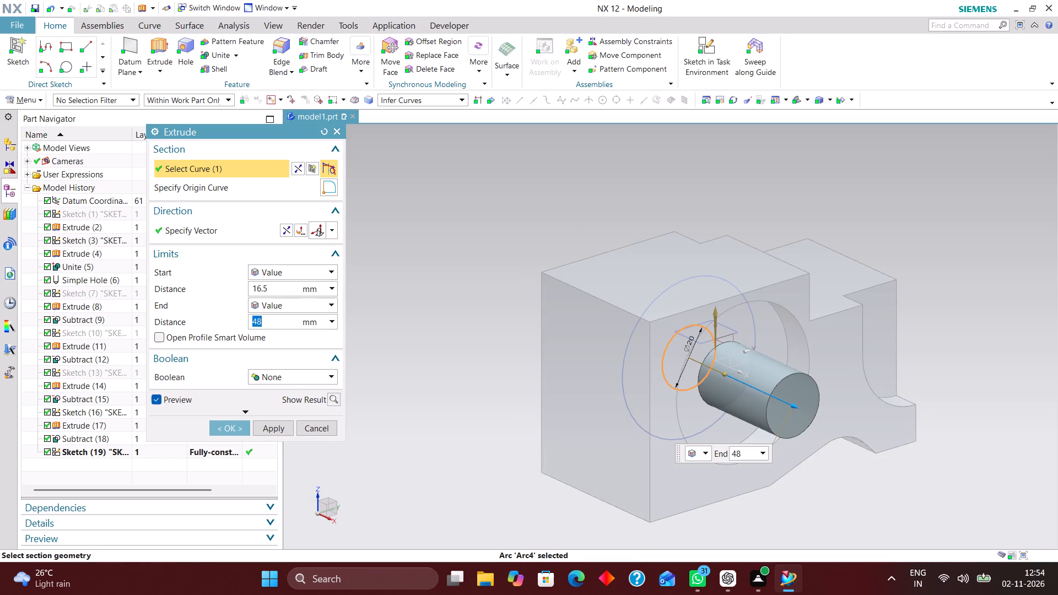
{"action": "middle_click_drag", "start_coordinate": [924, 532], "coordinate": [962, 518]}
{"action": "right_click_drag", "start_coordinate": [971, 499], "coordinate": [863, 502]}
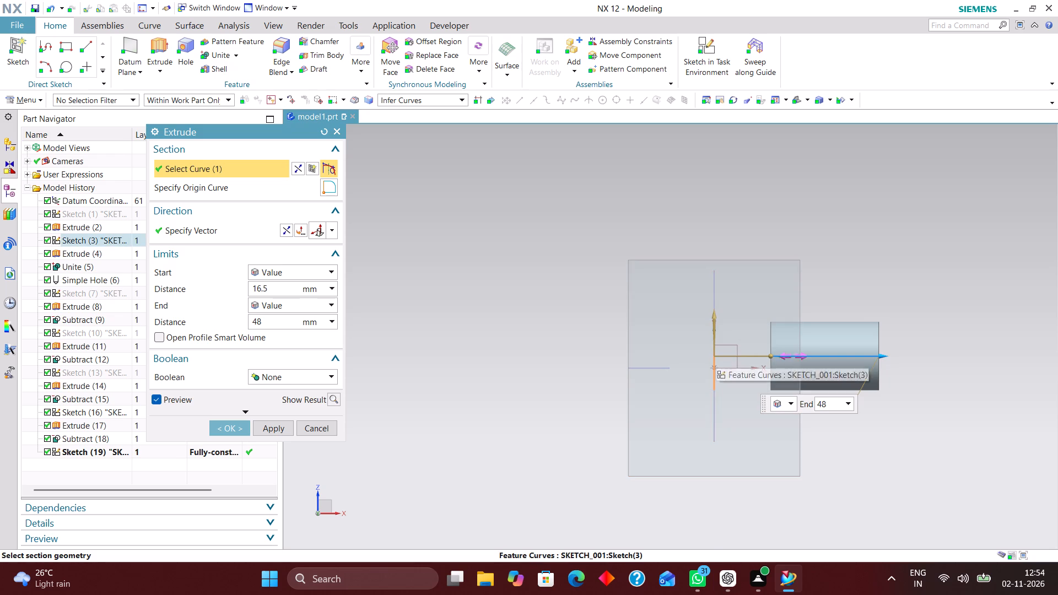
{"action": "left_click_drag", "start_coordinate": [886, 356], "coordinate": [809, 351]}
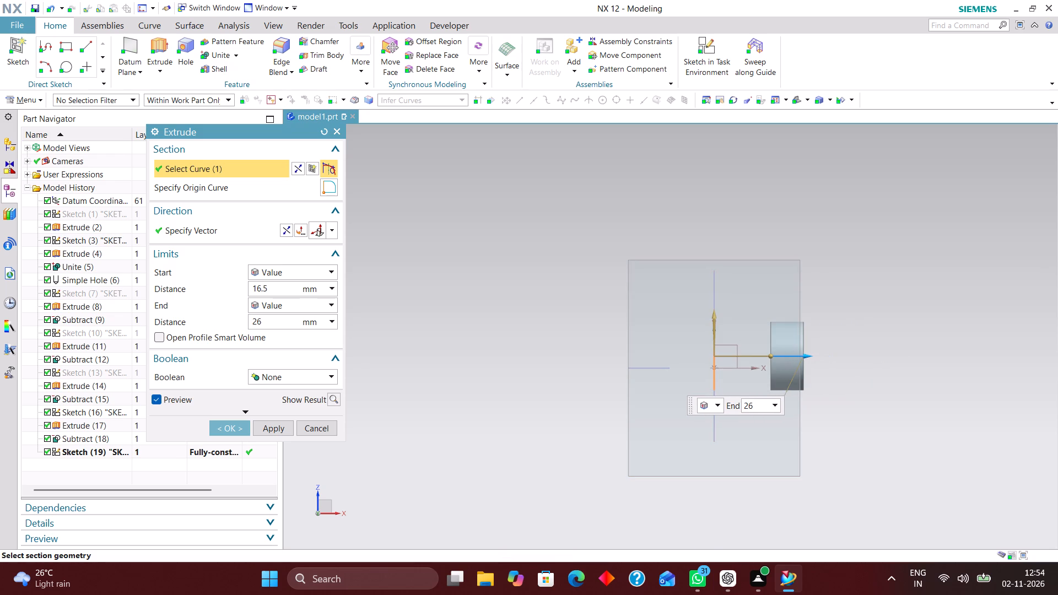
{"action": "left_click_drag", "start_coordinate": [809, 351], "coordinate": [807, 351]}
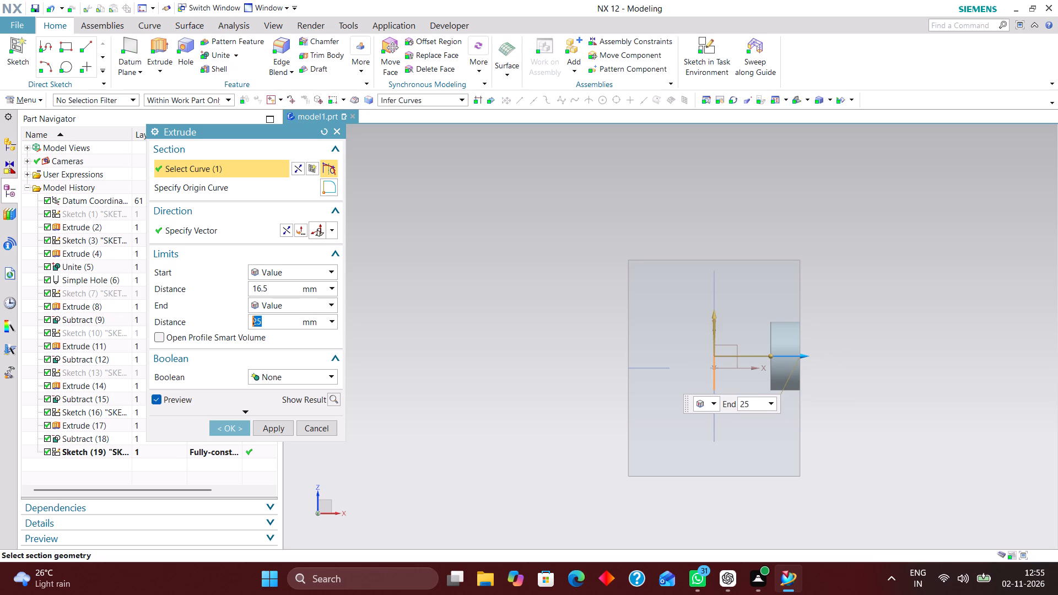
{"action": "scroll", "coordinate": [832, 349], "scroll_direction": "up", "scroll_amount": 2}
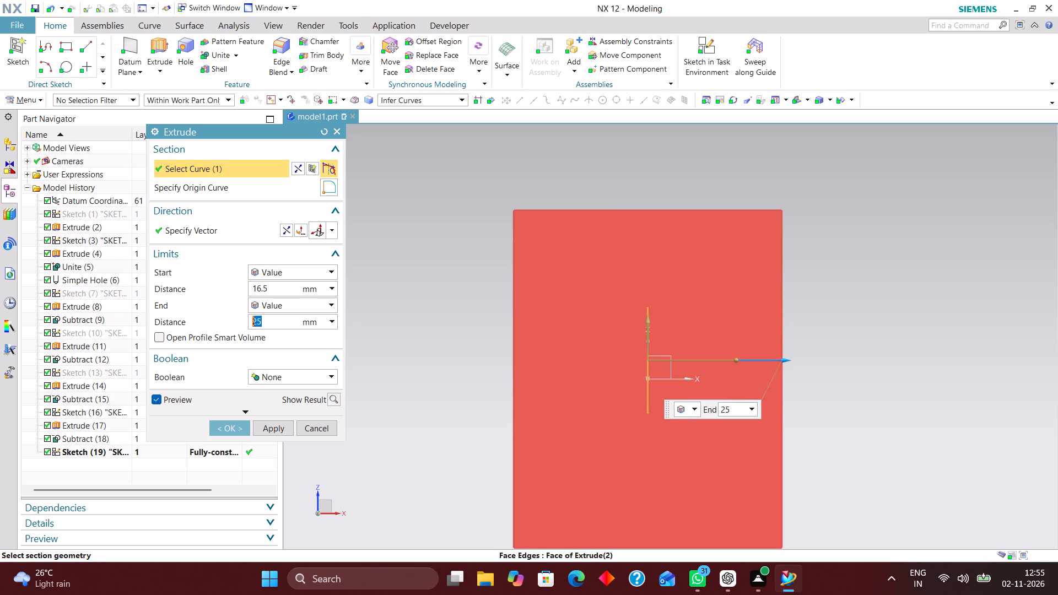
{"action": "left_click", "coordinate": [734, 359]}
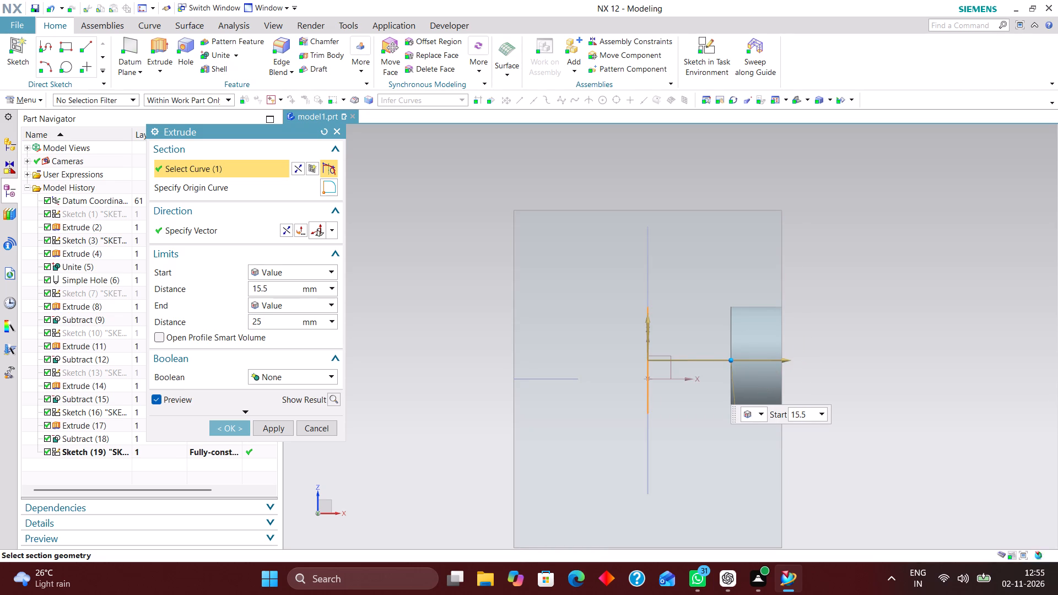
{"action": "middle_click_drag", "start_coordinate": [860, 365], "coordinate": [778, 405]}
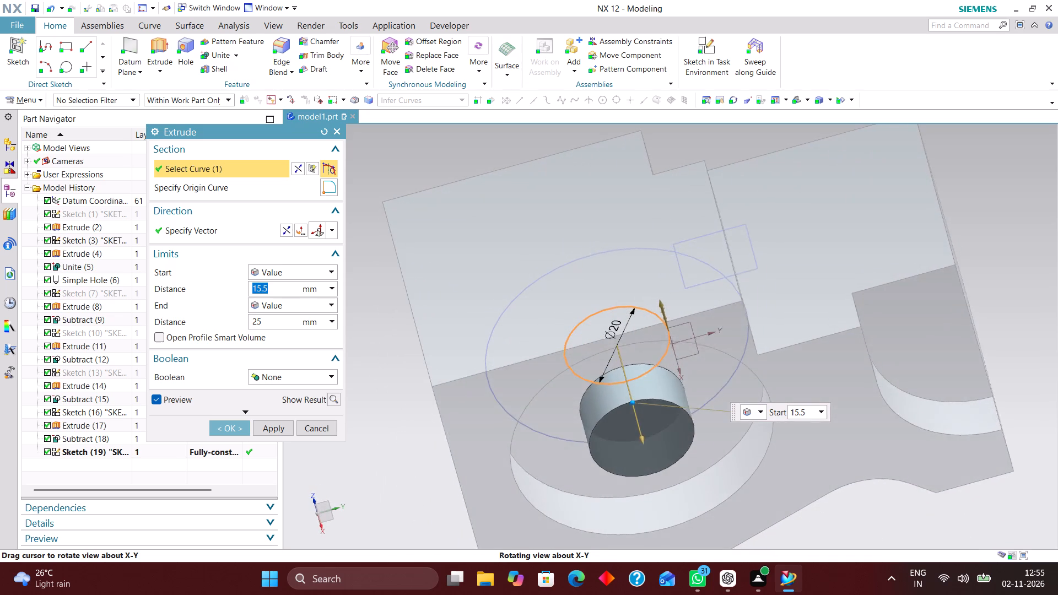
{"action": "middle_click_drag", "start_coordinate": [778, 405], "coordinate": [816, 381]}
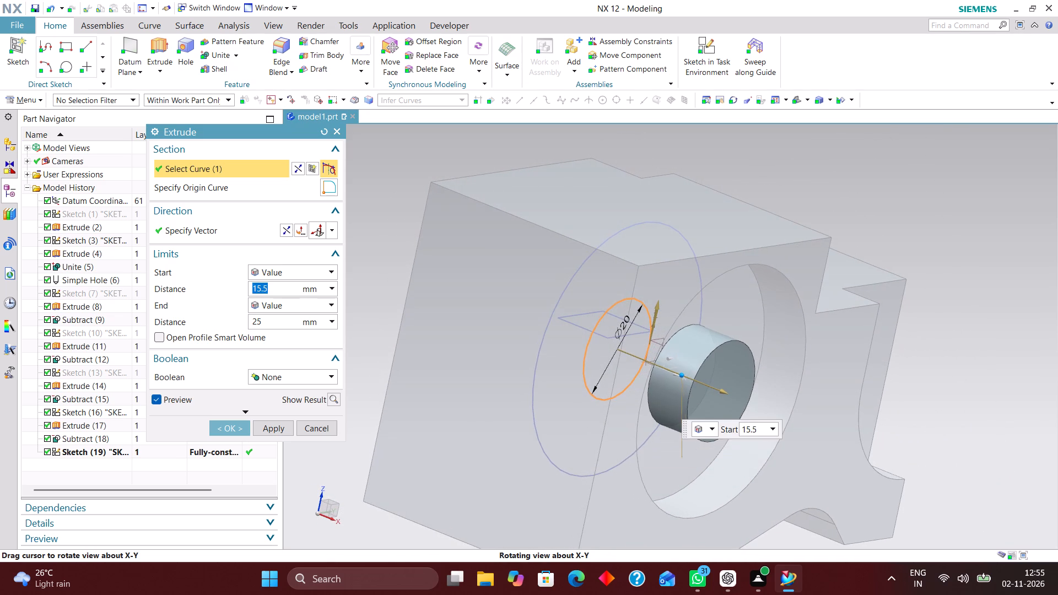
{"action": "middle_click_drag", "start_coordinate": [816, 381], "coordinate": [843, 382]}
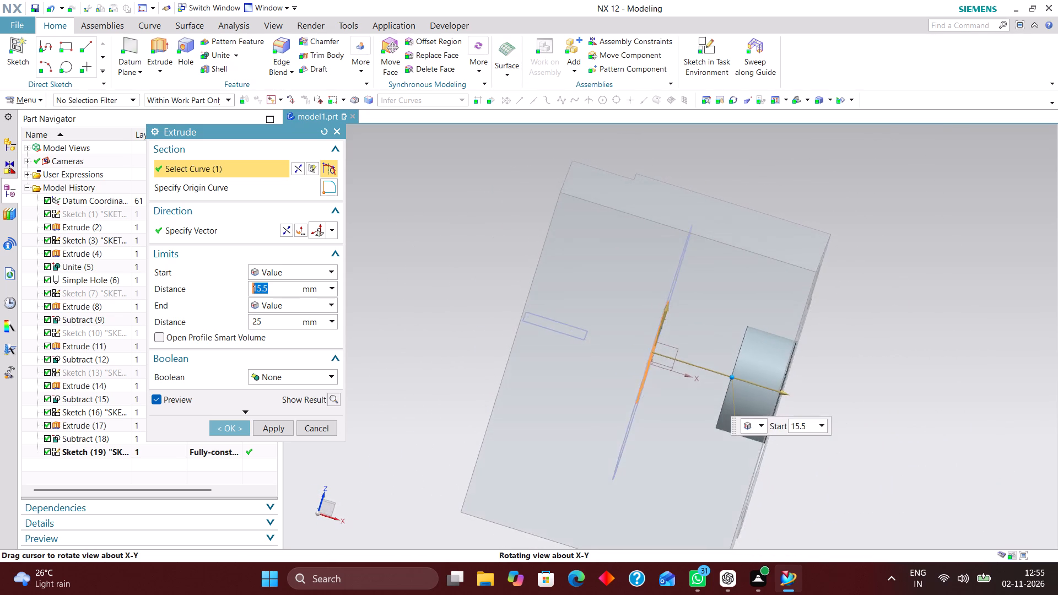
{"action": "middle_click_drag", "start_coordinate": [843, 382], "coordinate": [777, 391]}
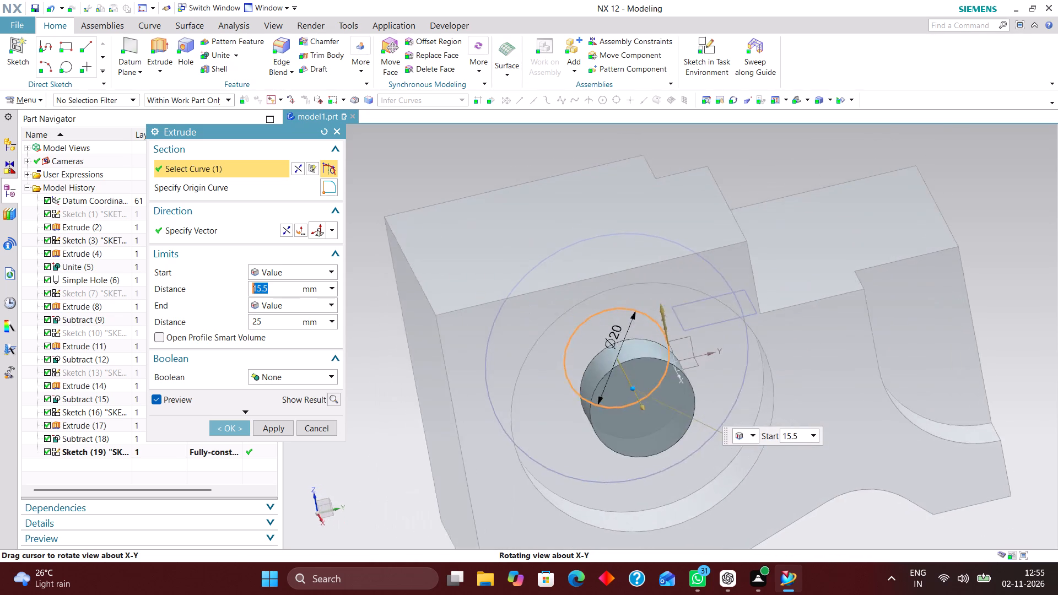
{"action": "middle_click_drag", "start_coordinate": [777, 391], "coordinate": [831, 347]}
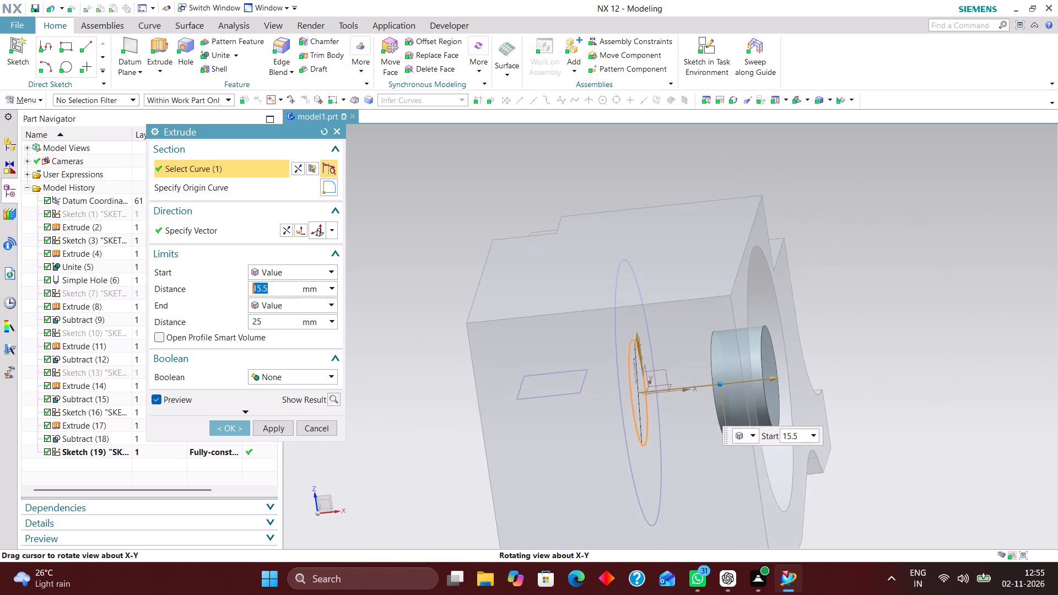
{"action": "middle_click_drag", "start_coordinate": [831, 347], "coordinate": [831, 346]}
{"action": "left_click", "coordinate": [221, 429]}
{"action": "middle_click_drag", "start_coordinate": [910, 430], "coordinate": [879, 442]}
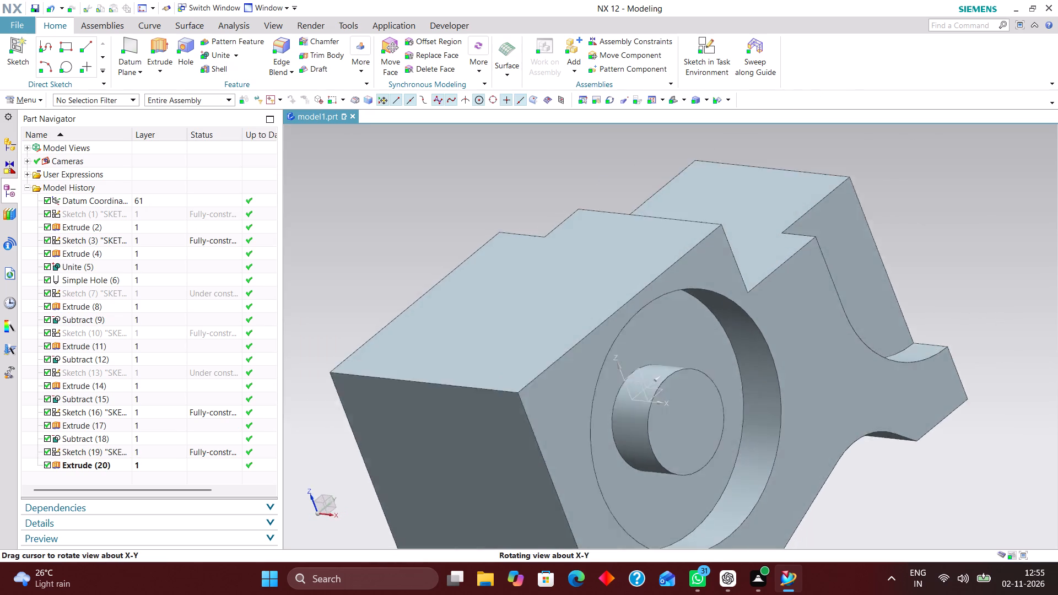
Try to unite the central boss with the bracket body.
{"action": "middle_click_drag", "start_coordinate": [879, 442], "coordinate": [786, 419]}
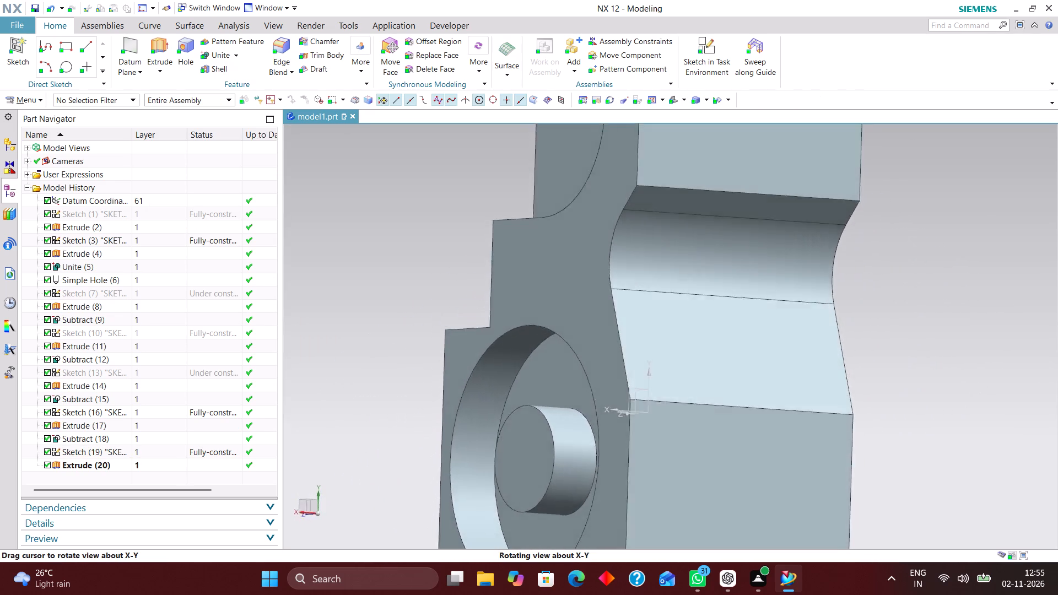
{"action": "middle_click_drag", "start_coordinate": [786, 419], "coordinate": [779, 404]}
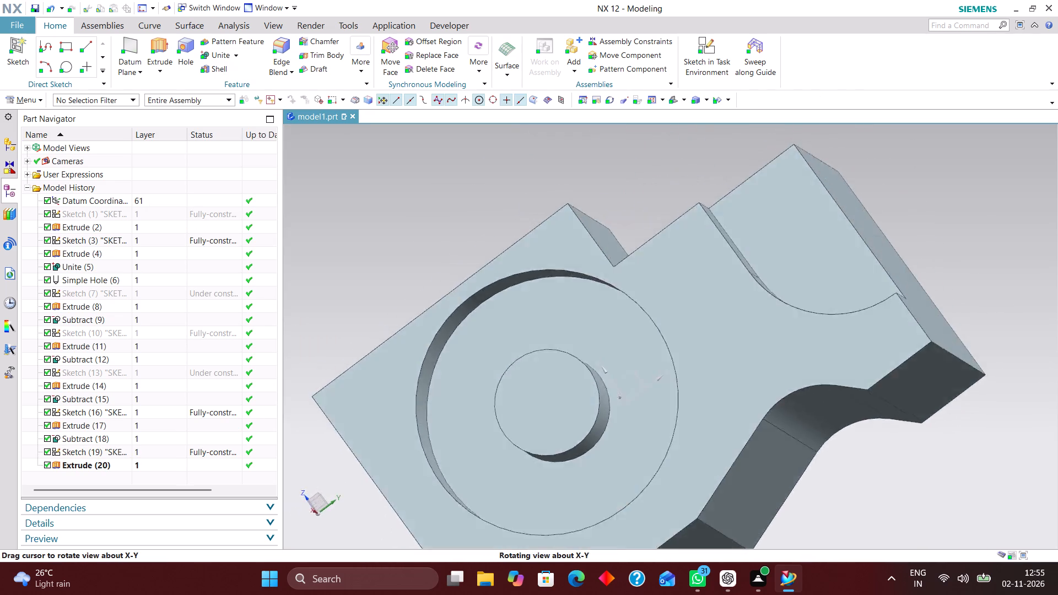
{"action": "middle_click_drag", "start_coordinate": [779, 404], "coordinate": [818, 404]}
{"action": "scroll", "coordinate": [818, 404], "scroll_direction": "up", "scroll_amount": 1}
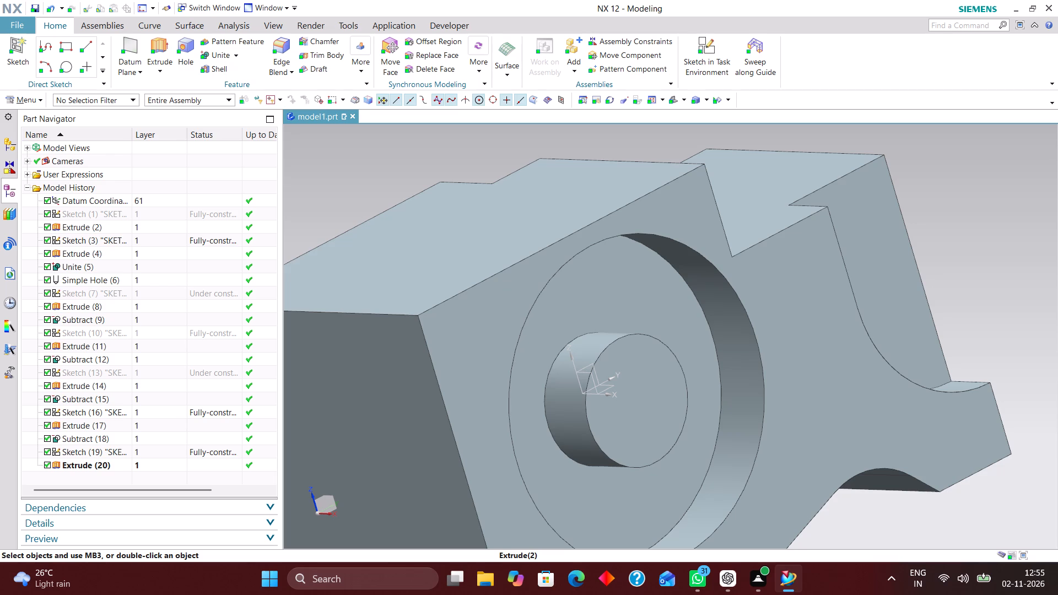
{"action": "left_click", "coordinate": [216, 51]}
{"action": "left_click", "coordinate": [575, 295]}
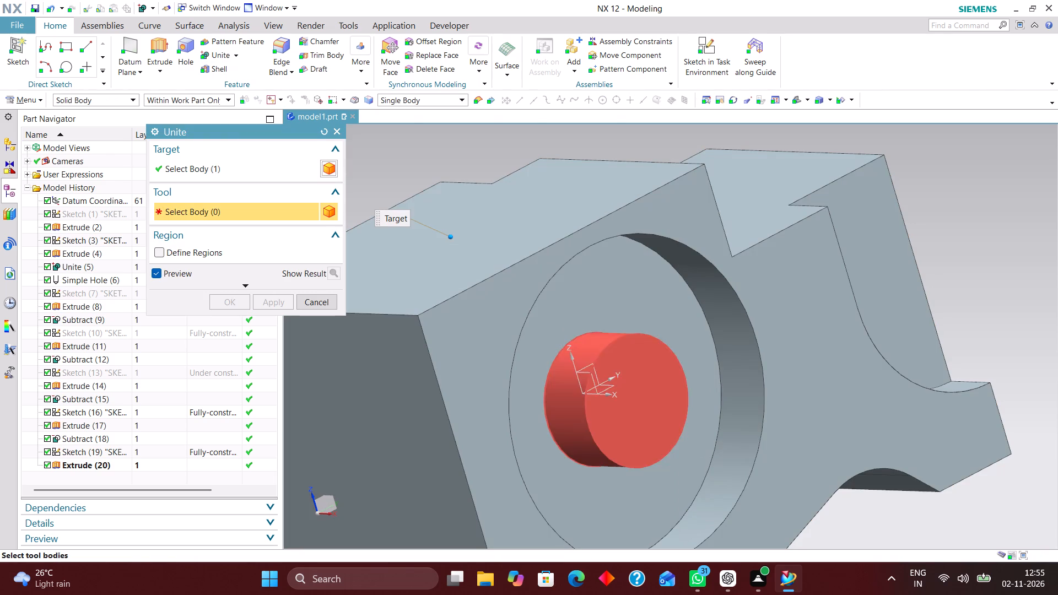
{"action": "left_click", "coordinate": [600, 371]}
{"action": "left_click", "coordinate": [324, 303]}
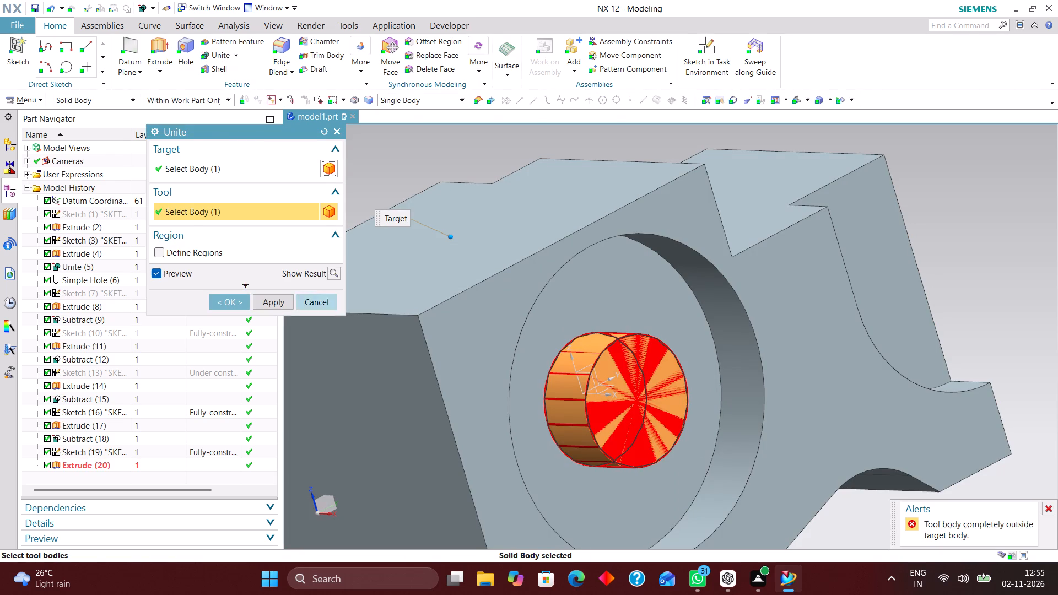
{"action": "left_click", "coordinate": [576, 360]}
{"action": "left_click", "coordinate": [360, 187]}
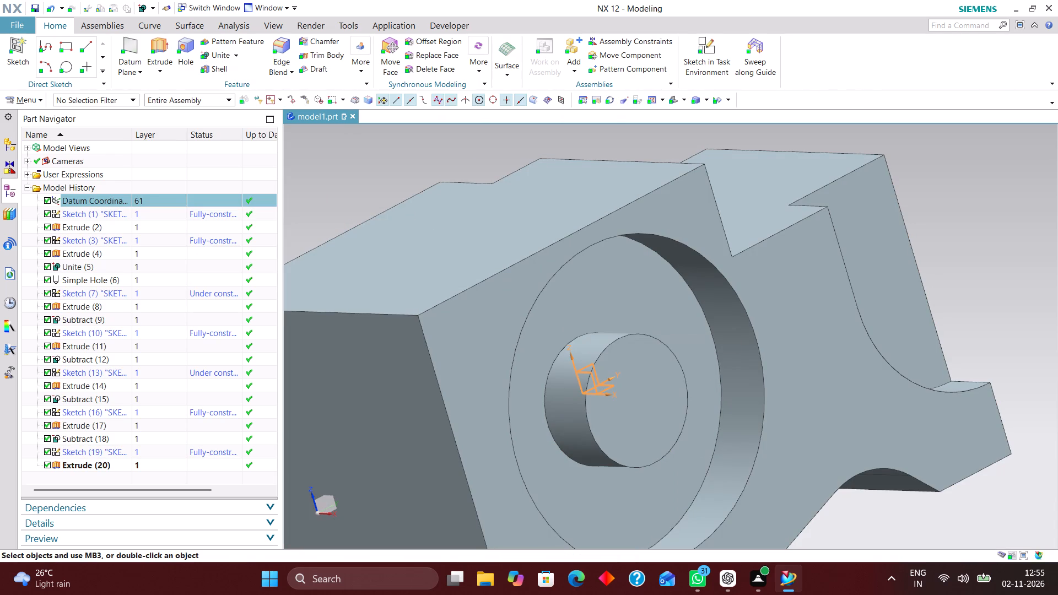
Edit the central boss's extrusion so that its start distance is 5 mm.
{"action": "double_click", "coordinate": [673, 360]}
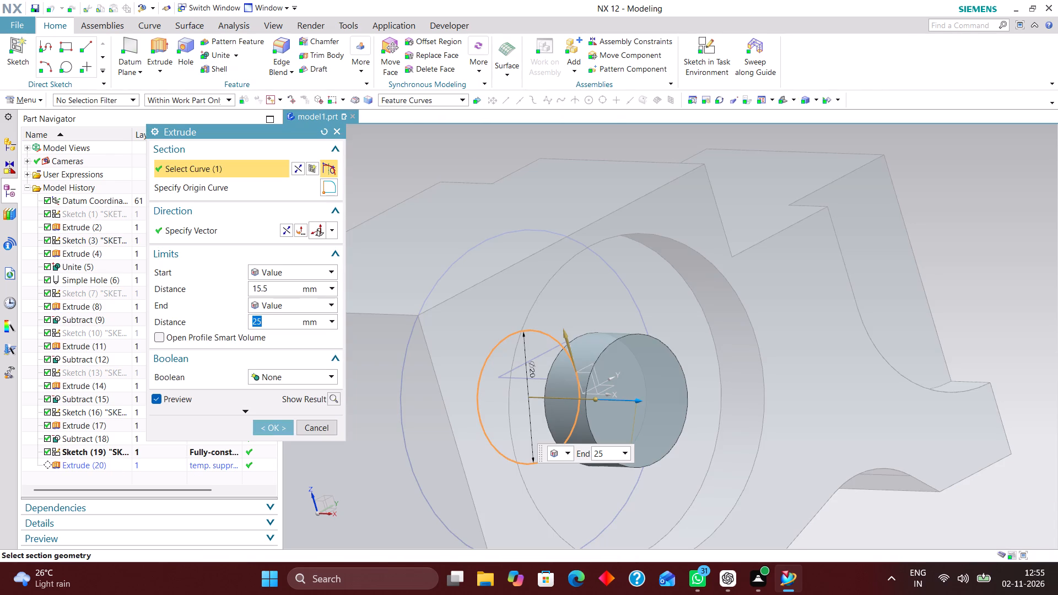
{"action": "left_click_drag", "start_coordinate": [596, 401], "coordinate": [550, 400]}
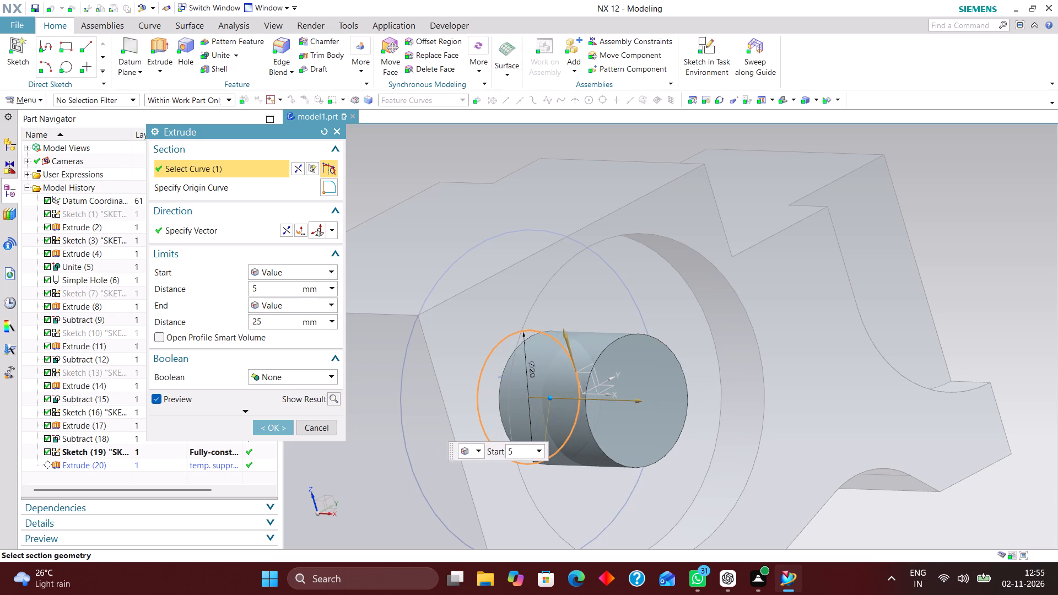
{"action": "left_click_drag", "start_coordinate": [550, 400], "coordinate": [551, 400]}
{"action": "left_click", "coordinate": [280, 428]}
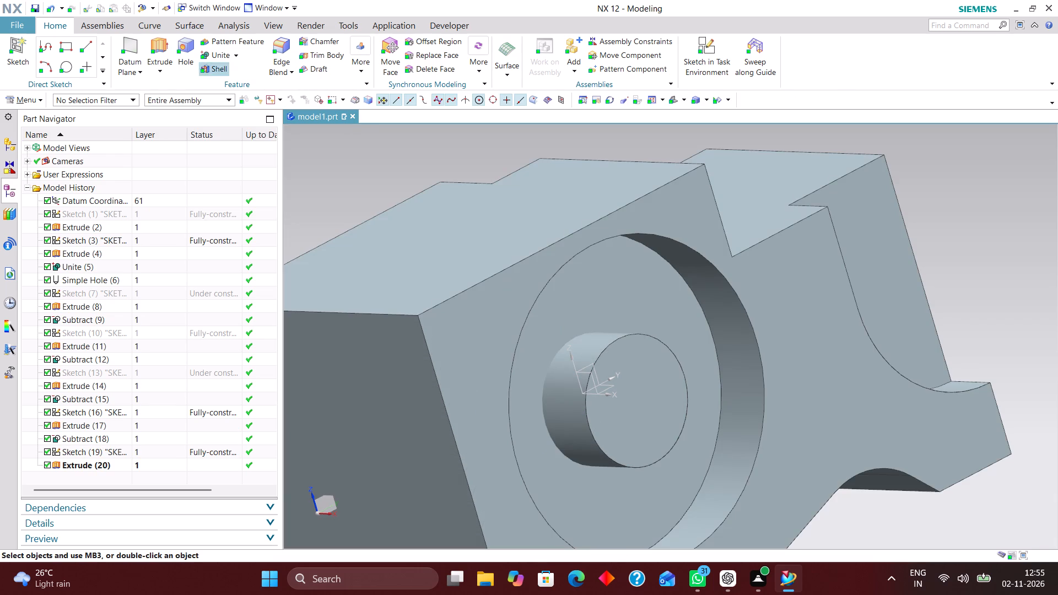
Unite the 20 mm central boss with the bracket body.
{"action": "left_click", "coordinate": [222, 56]}
{"action": "left_click", "coordinate": [726, 360]}
{"action": "left_click", "coordinate": [645, 367]}
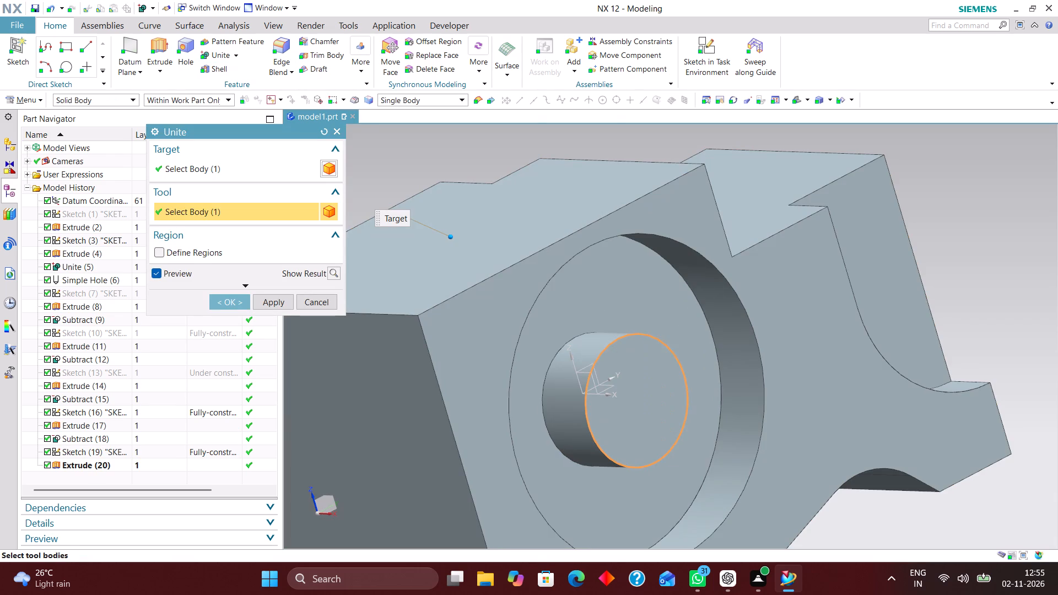
{"action": "left_click", "coordinate": [236, 304]}
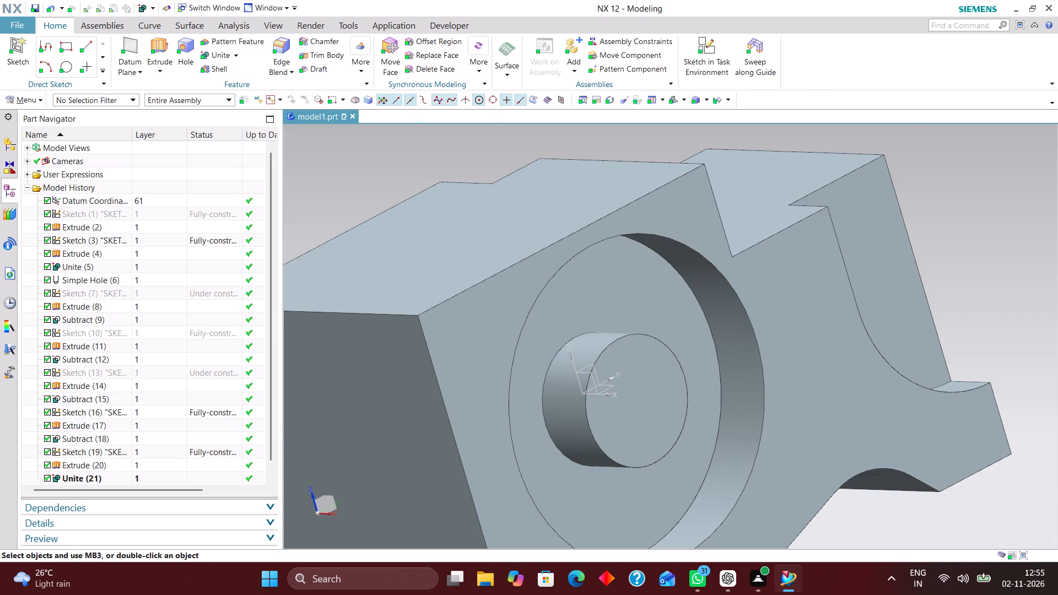
Examine the circular recess and its central boss on the bracket in an isometric view.
{"action": "left_click", "coordinate": [674, 101]}
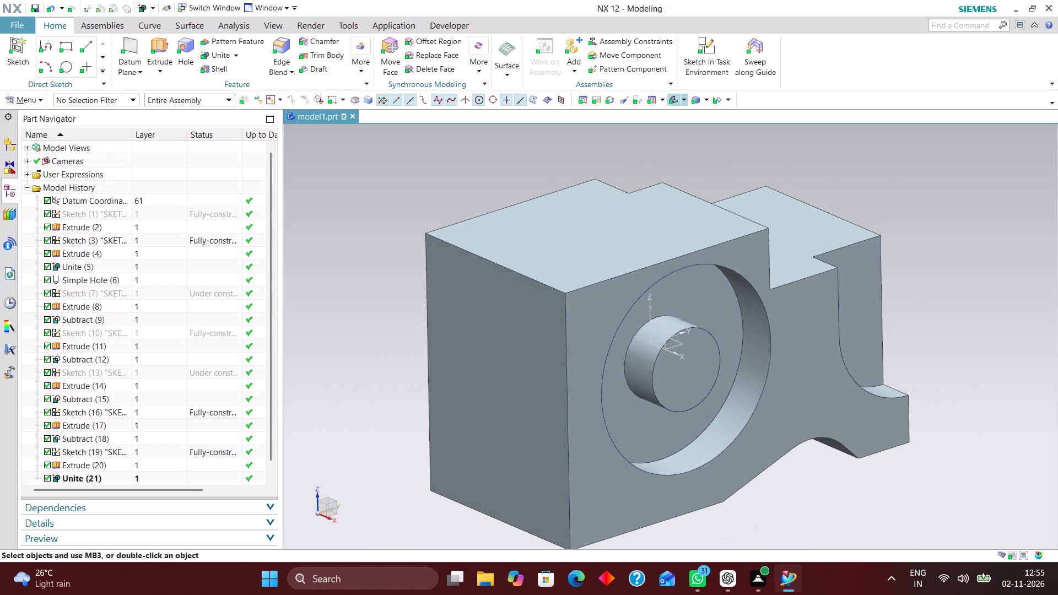
{"action": "scroll", "coordinate": [679, 329], "scroll_direction": "up", "scroll_amount": 1}
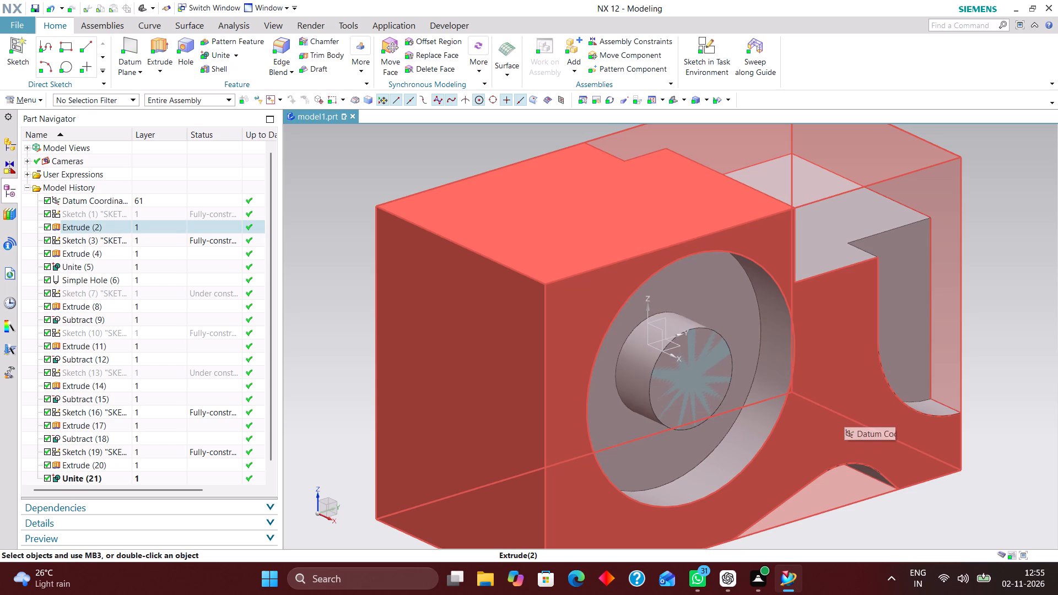
{"action": "scroll", "coordinate": [841, 385], "scroll_direction": "down", "scroll_amount": 2}
{"action": "scroll", "coordinate": [1002, 363], "scroll_direction": "up", "scroll_amount": 1}
{"action": "middle_click_drag", "start_coordinate": [980, 354], "coordinate": [971, 351]}
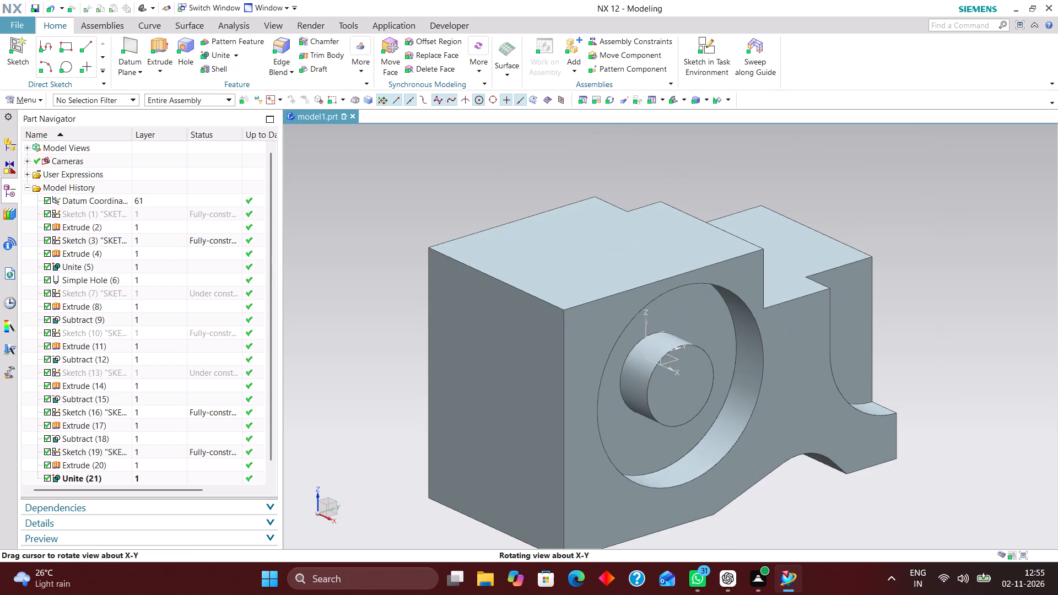
{"action": "middle_click_drag", "start_coordinate": [971, 351], "coordinate": [969, 347]}
{"action": "middle_click_drag", "start_coordinate": [986, 344], "coordinate": [993, 345]}
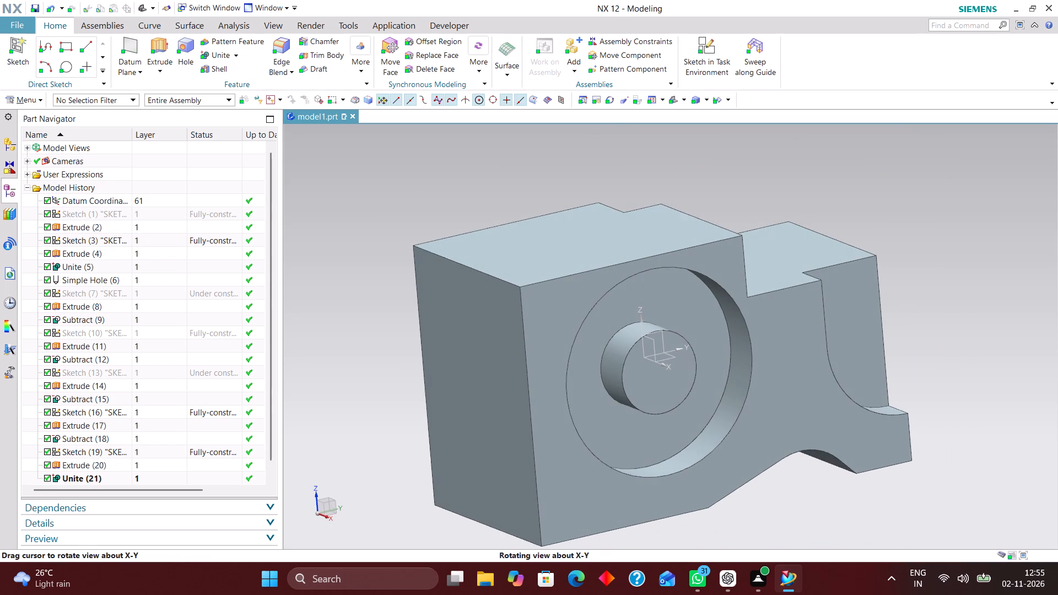
{"action": "middle_click_drag", "start_coordinate": [993, 345], "coordinate": [999, 352]}
Start a new sketch on the datum YZ plane.
{"action": "left_click", "coordinate": [711, 41]}
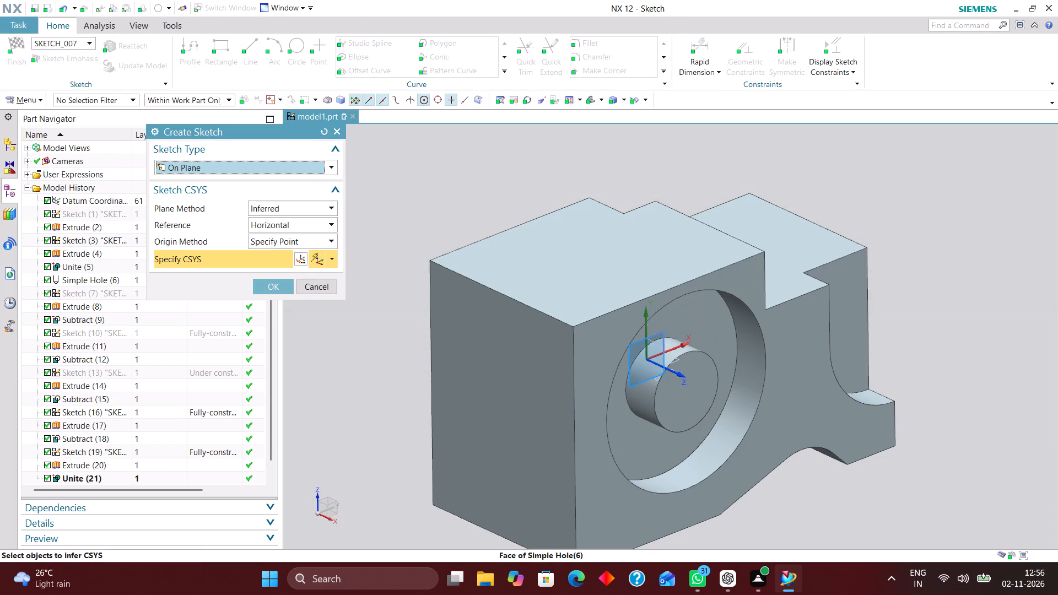
{"action": "left_click", "coordinate": [653, 334]}
{"action": "left_click", "coordinate": [281, 290]}
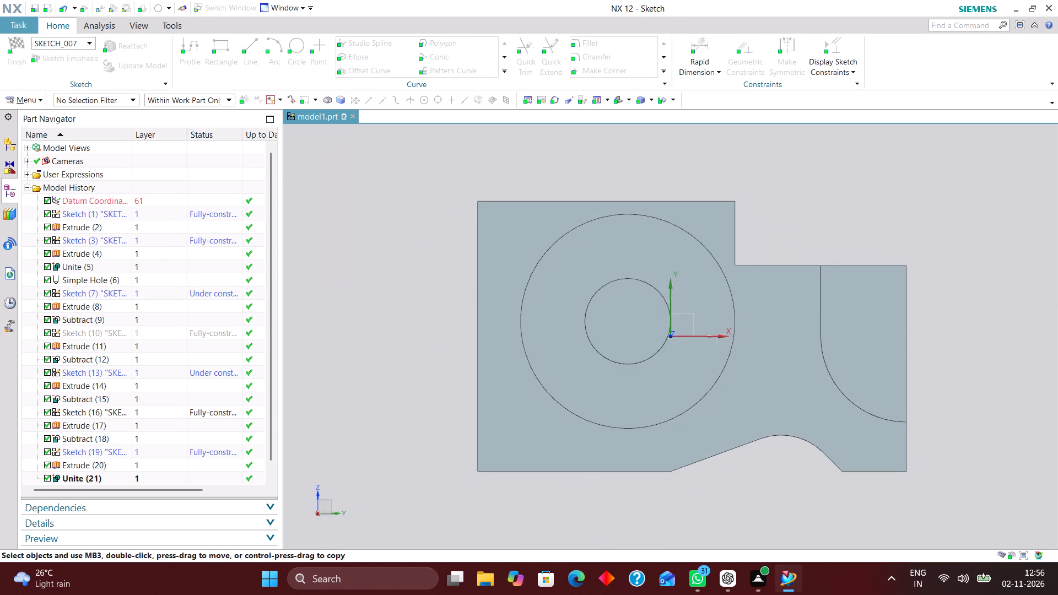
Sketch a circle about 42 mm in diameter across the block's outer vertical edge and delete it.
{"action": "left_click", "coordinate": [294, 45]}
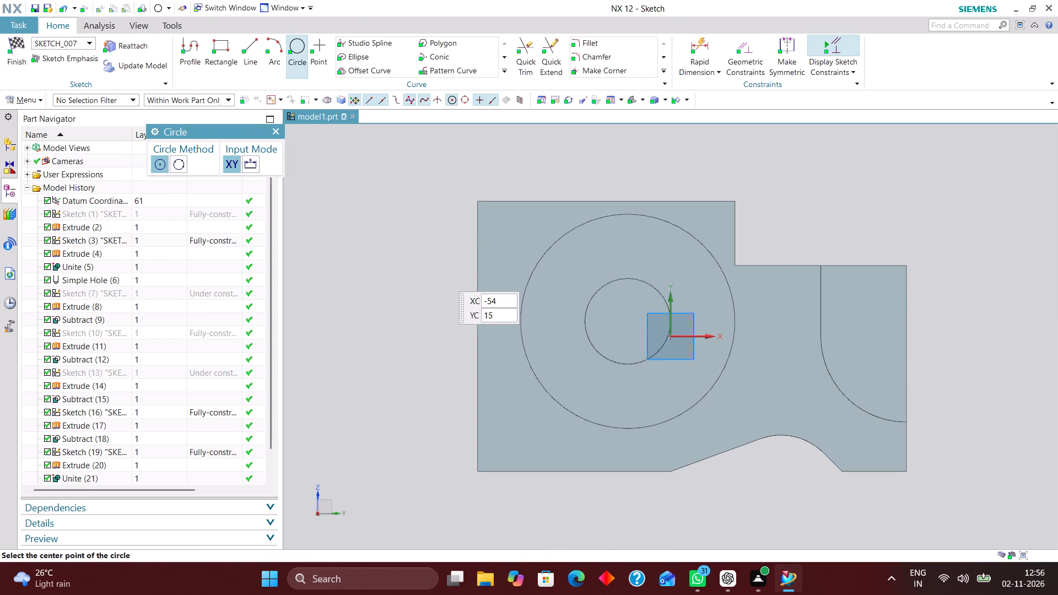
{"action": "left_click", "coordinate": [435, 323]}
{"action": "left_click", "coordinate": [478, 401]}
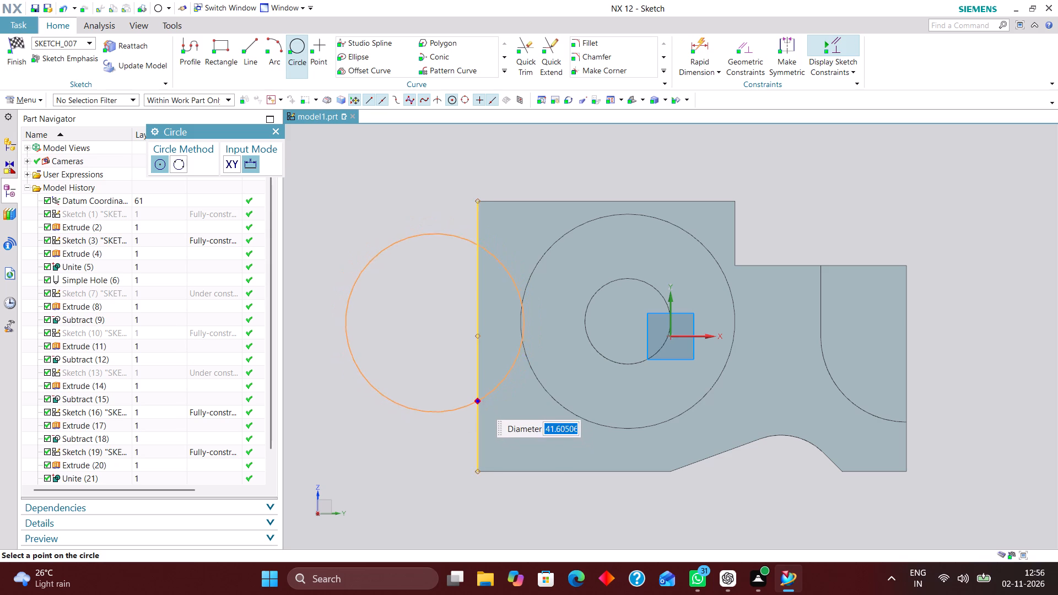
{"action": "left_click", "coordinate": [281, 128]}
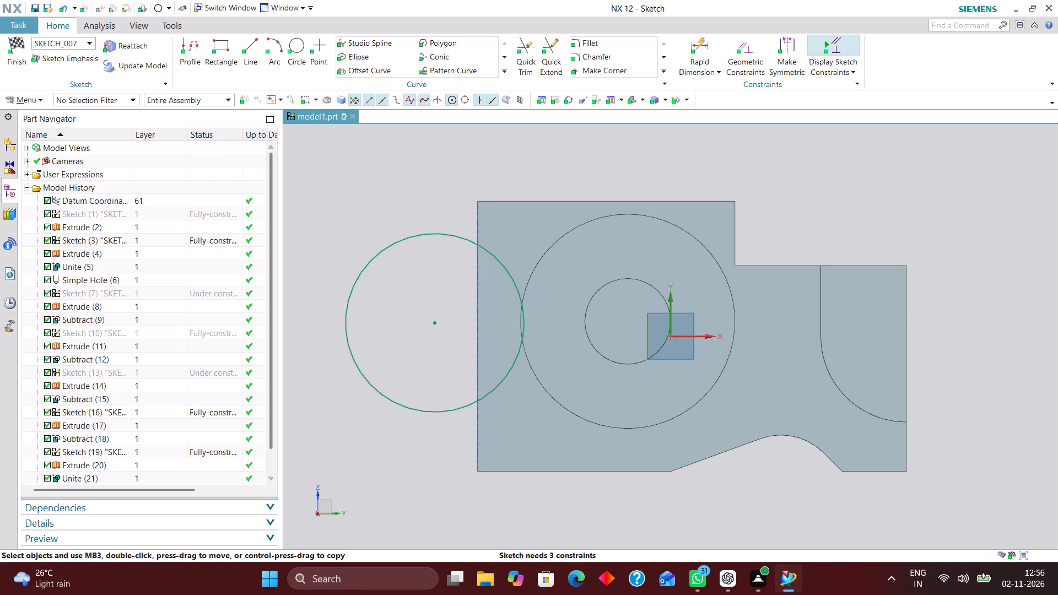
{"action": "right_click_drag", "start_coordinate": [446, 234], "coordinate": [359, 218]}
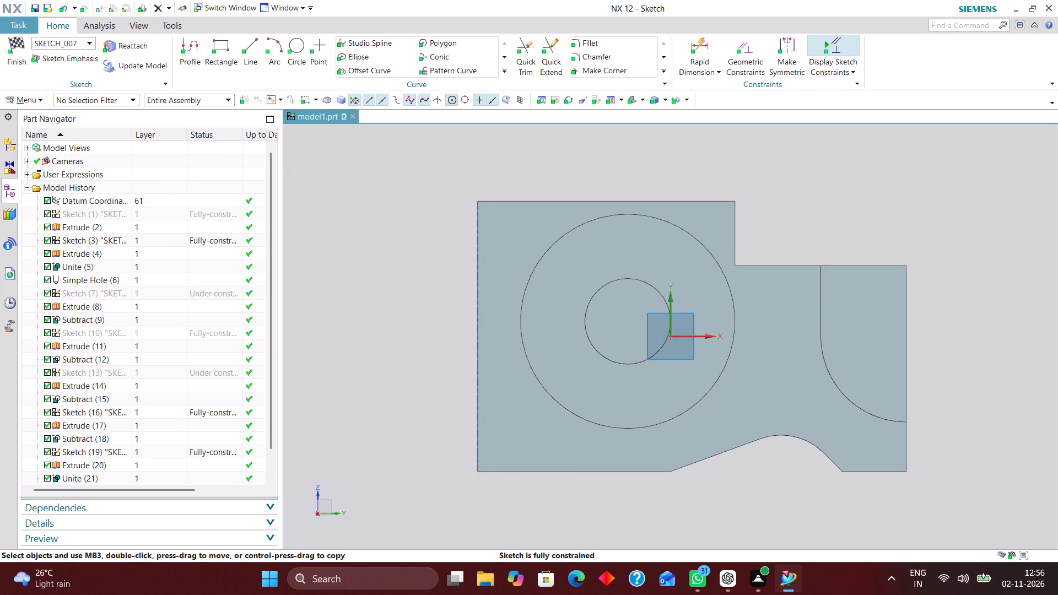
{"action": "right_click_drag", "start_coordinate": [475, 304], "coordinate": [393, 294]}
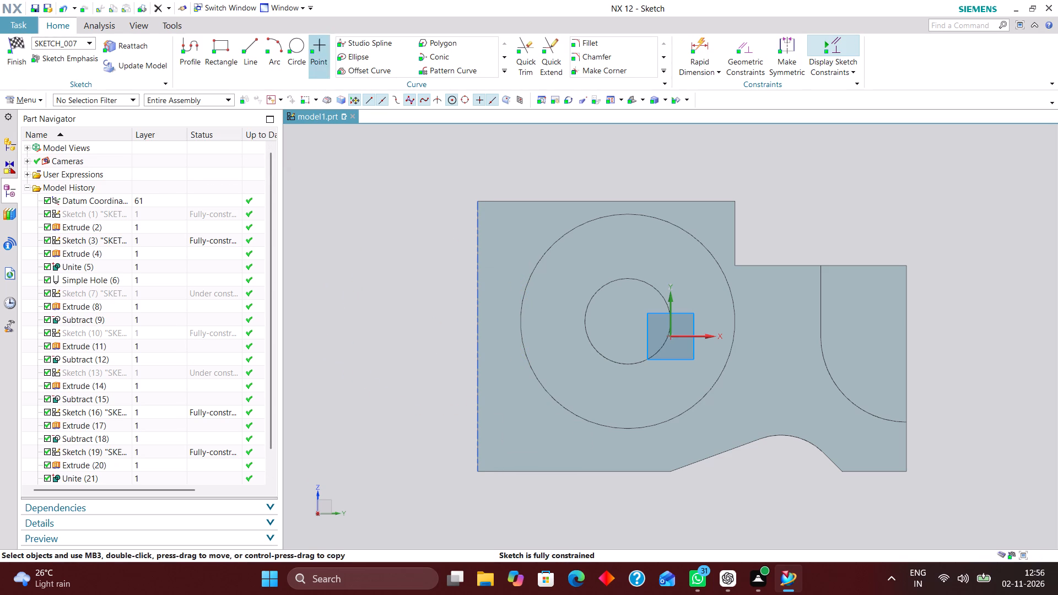
Sketch a circle outside the block, beside its outer vertical edge and roughly level with the boss.
{"action": "left_click", "coordinate": [300, 46]}
{"action": "left_click", "coordinate": [385, 325]}
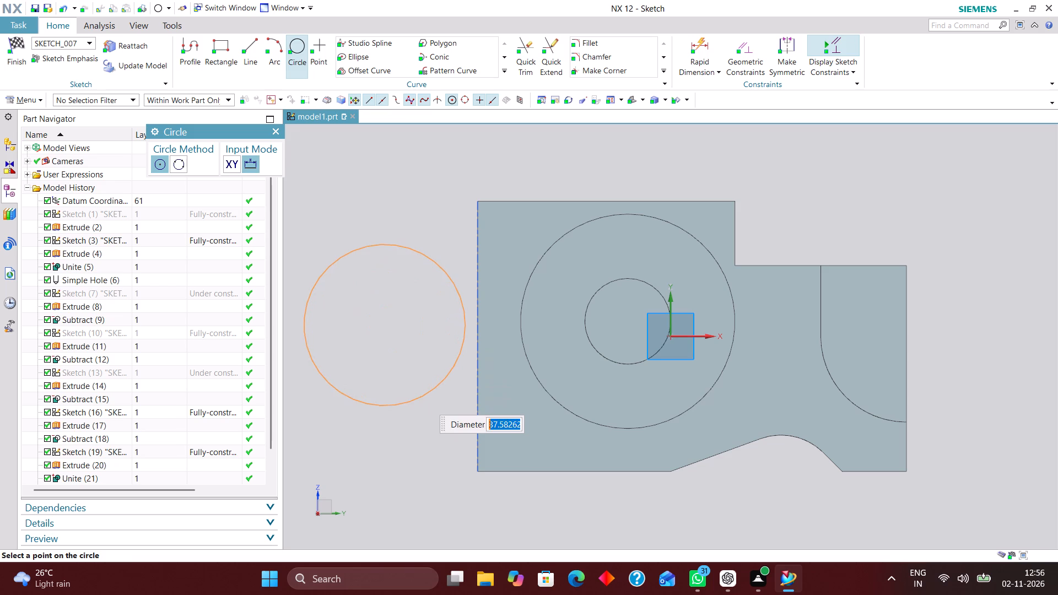
{"action": "left_click", "coordinate": [422, 399]}
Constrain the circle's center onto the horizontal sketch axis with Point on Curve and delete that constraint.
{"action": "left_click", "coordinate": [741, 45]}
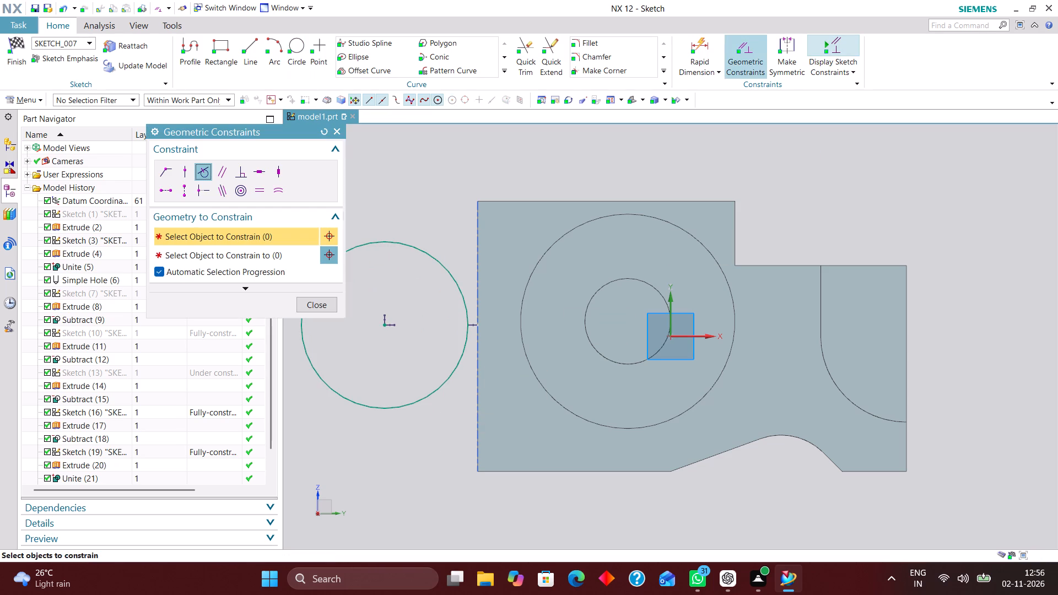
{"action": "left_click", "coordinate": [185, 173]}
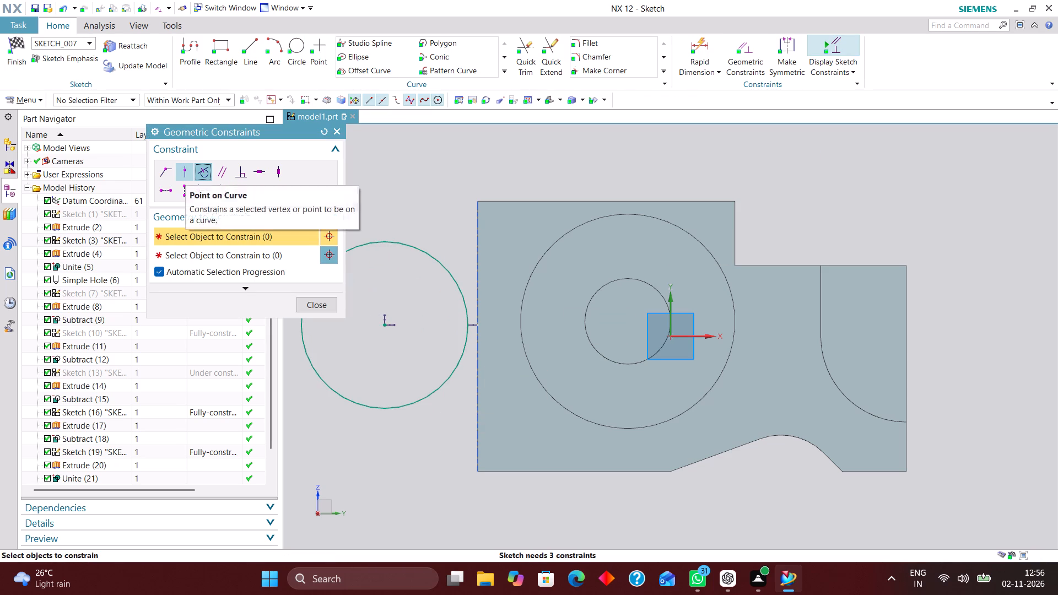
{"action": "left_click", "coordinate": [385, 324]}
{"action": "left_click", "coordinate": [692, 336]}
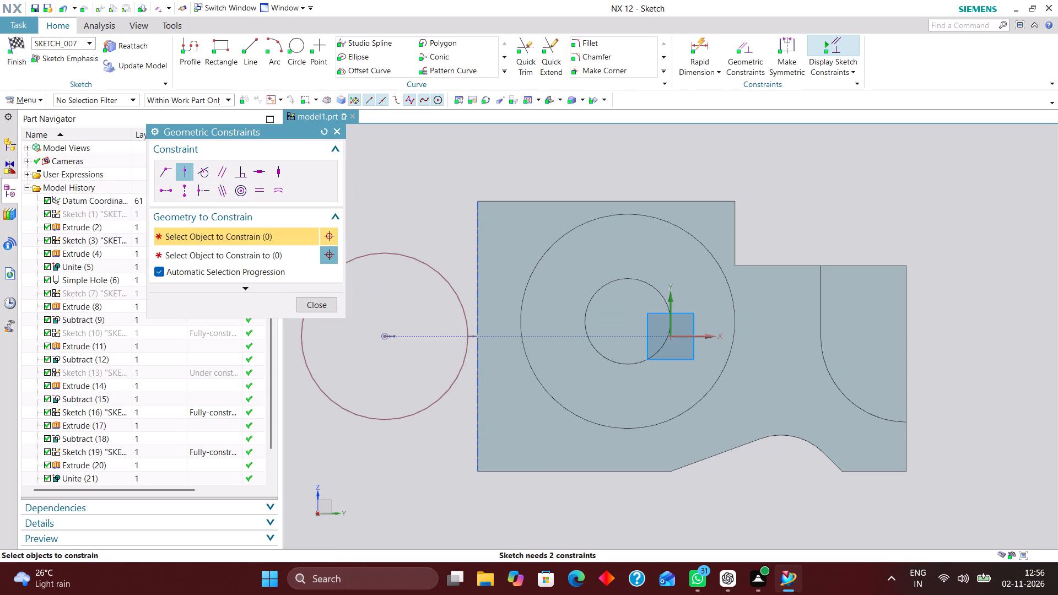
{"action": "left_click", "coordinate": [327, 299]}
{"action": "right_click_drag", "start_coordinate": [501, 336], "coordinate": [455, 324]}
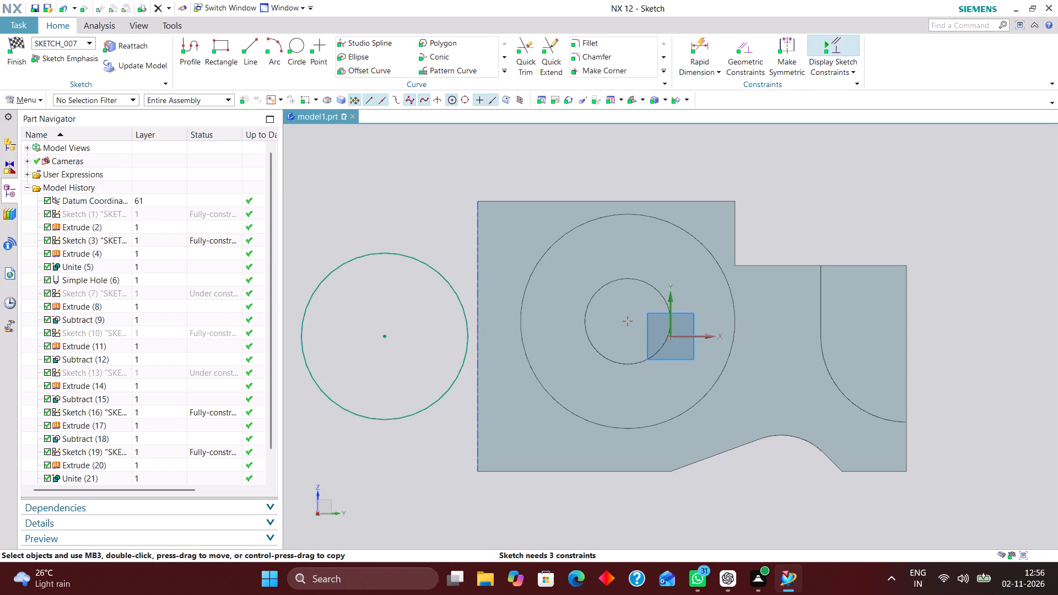
Dimension the circle center's height above the block's bottom edge as 35 mm.
{"action": "left_click", "coordinate": [695, 43]}
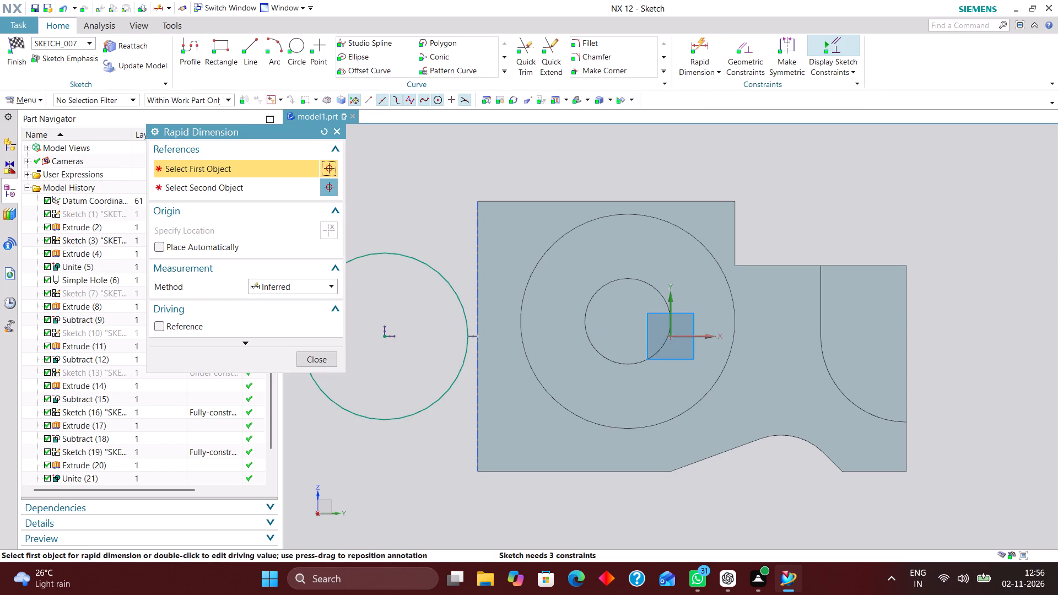
{"action": "left_click", "coordinate": [543, 472]}
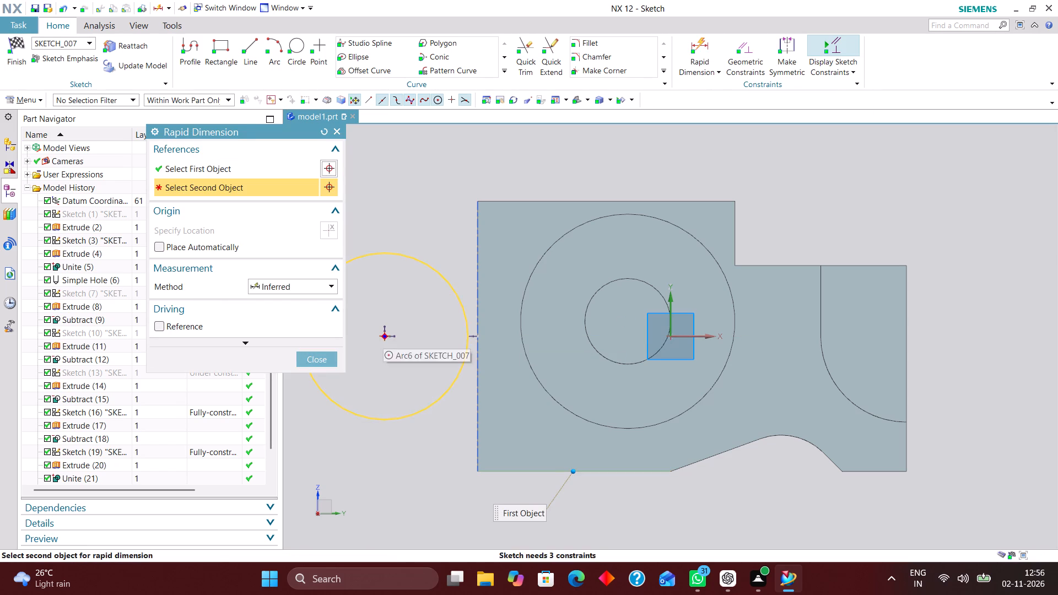
{"action": "left_click", "coordinate": [383, 334]}
{"action": "left_click", "coordinate": [522, 405]}
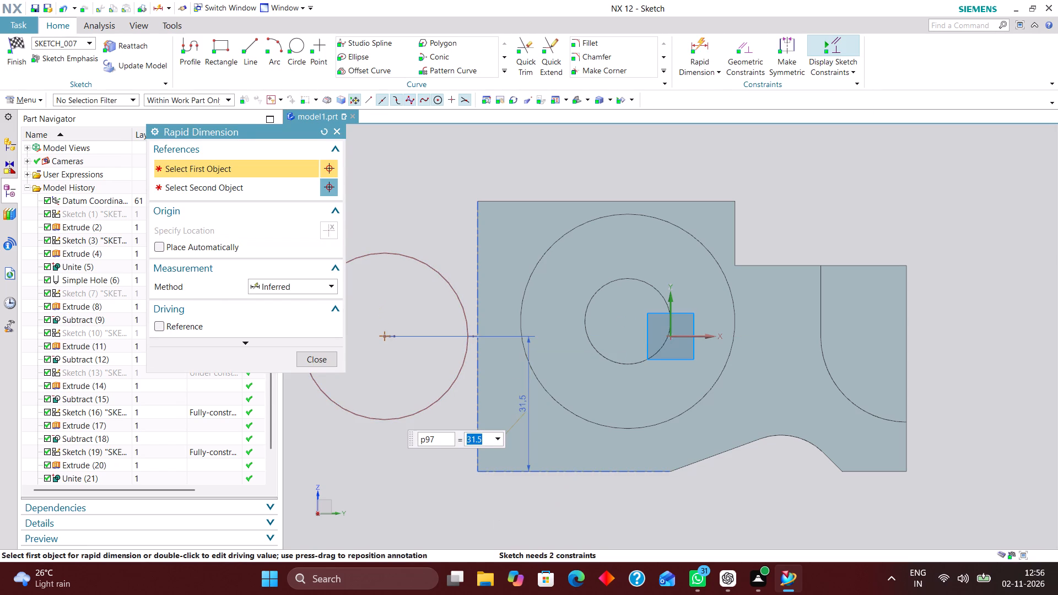
{"action": "type", "text": "35"}
{"action": "key", "text": "Return"}
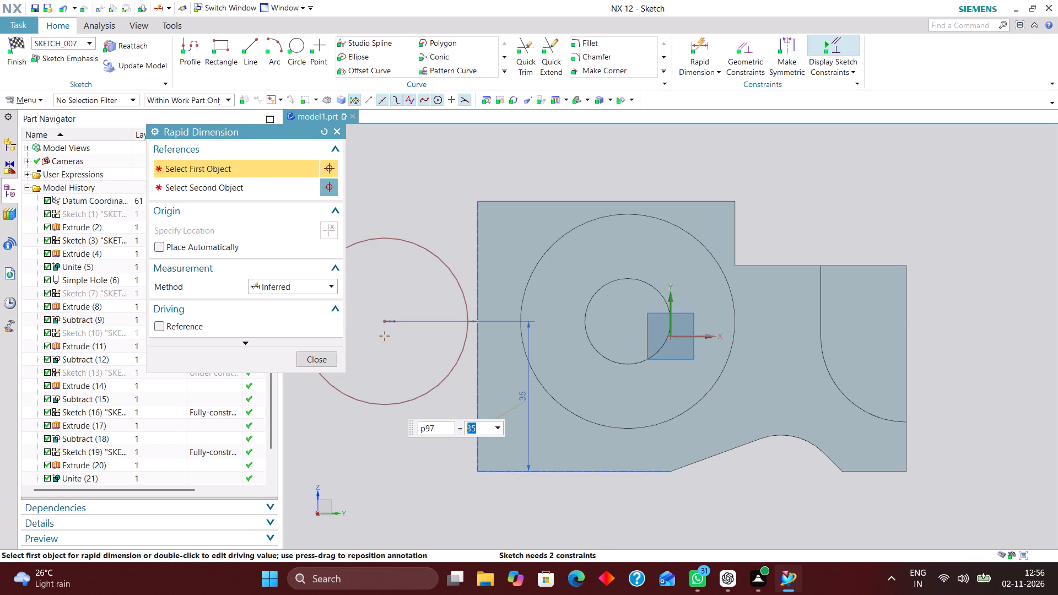
{"action": "left_click", "coordinate": [307, 354]}
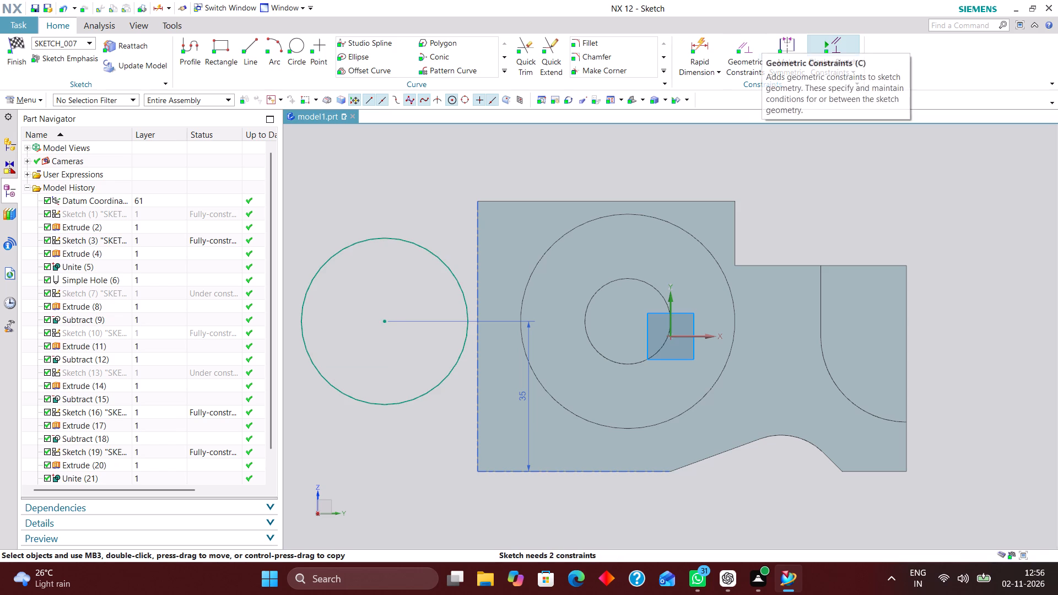
Dimension the horizontal distance from the circle's center to the vertical sketch axis as 45 mm.
{"action": "left_click", "coordinate": [707, 45]}
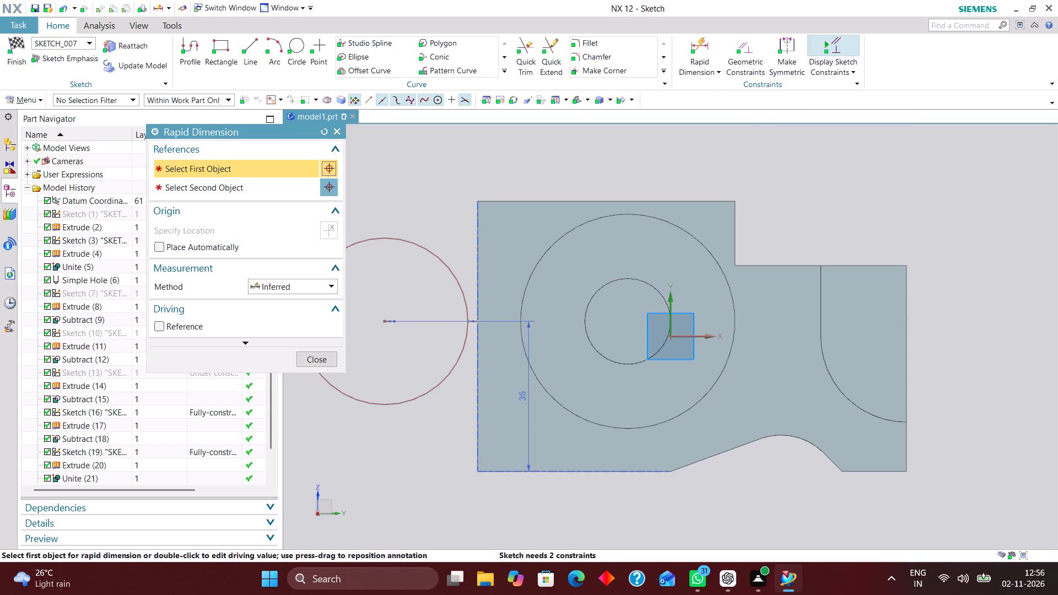
{"action": "left_click", "coordinate": [386, 323]}
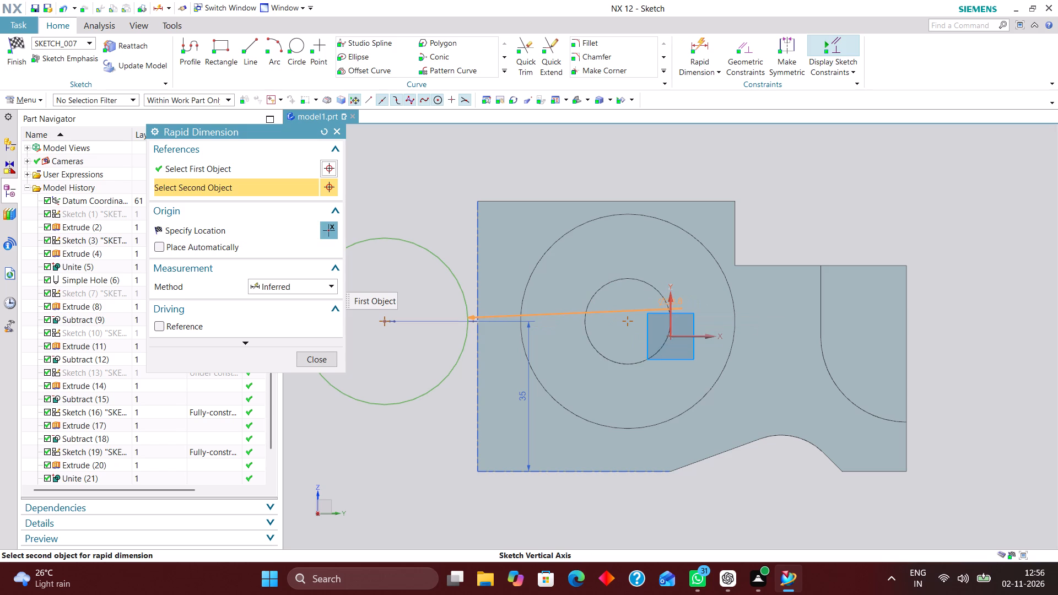
{"action": "left_click", "coordinate": [673, 300]}
{"action": "left_click", "coordinate": [537, 523]}
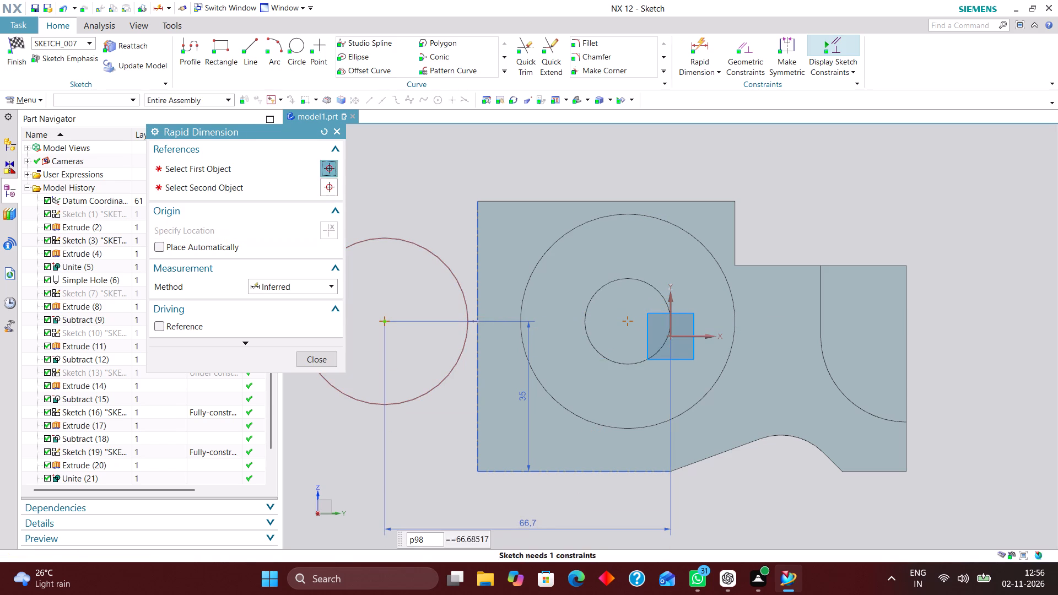
{"action": "type", "text": "40"}
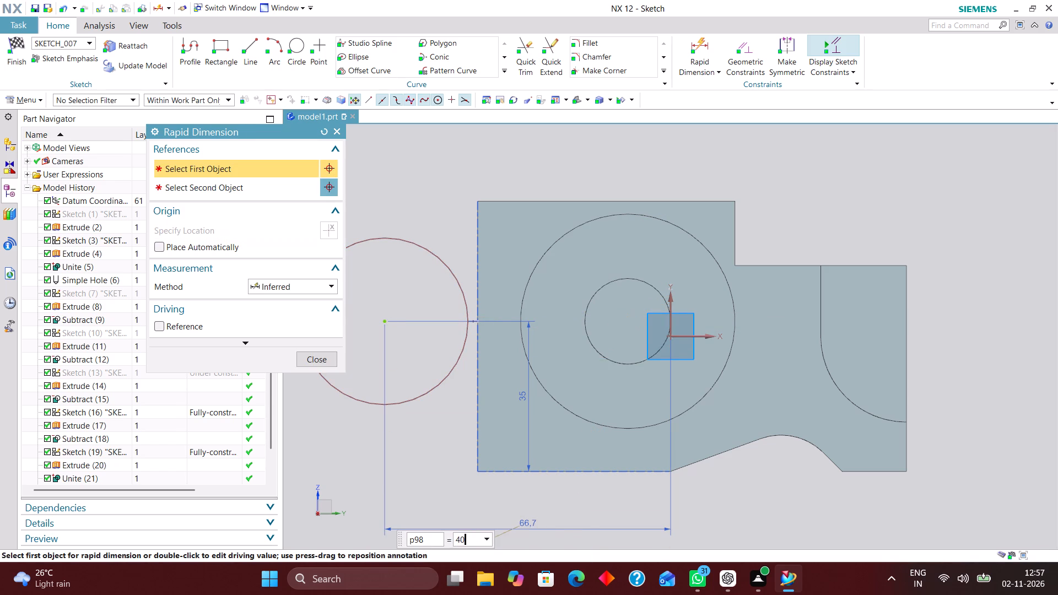
{"action": "key", "text": "Return"}
{"action": "type", "text": "50"}
{"action": "key", "text": "Return"}
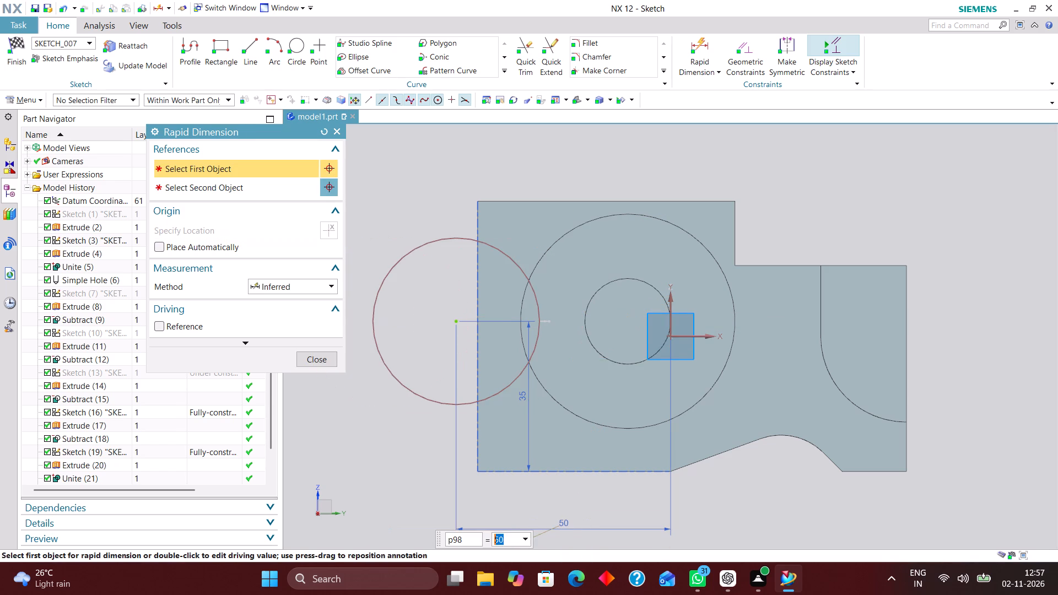
{"action": "type", "text": "45"}
{"action": "key", "text": "Return"}
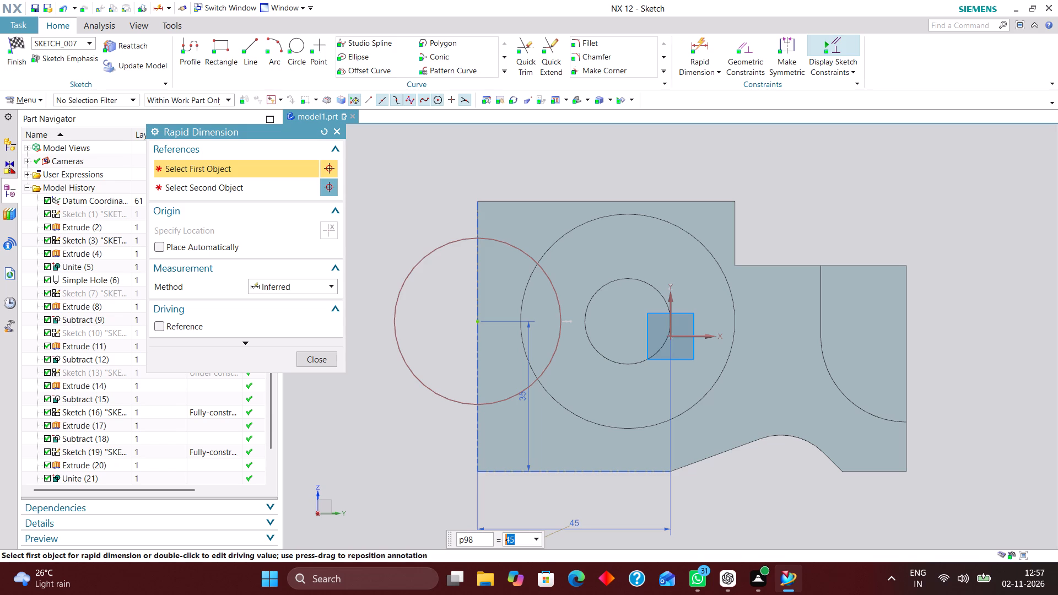
Add a radial dimension of 30 mm to the circle and finish the sketch.
{"action": "left_click", "coordinate": [317, 279]}
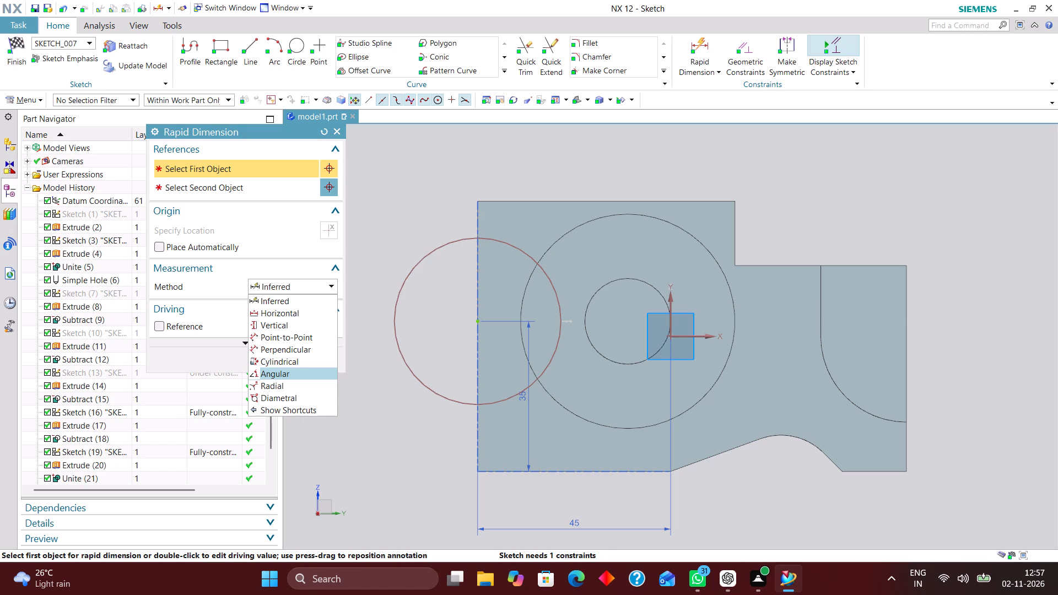
{"action": "left_click", "coordinate": [304, 387]}
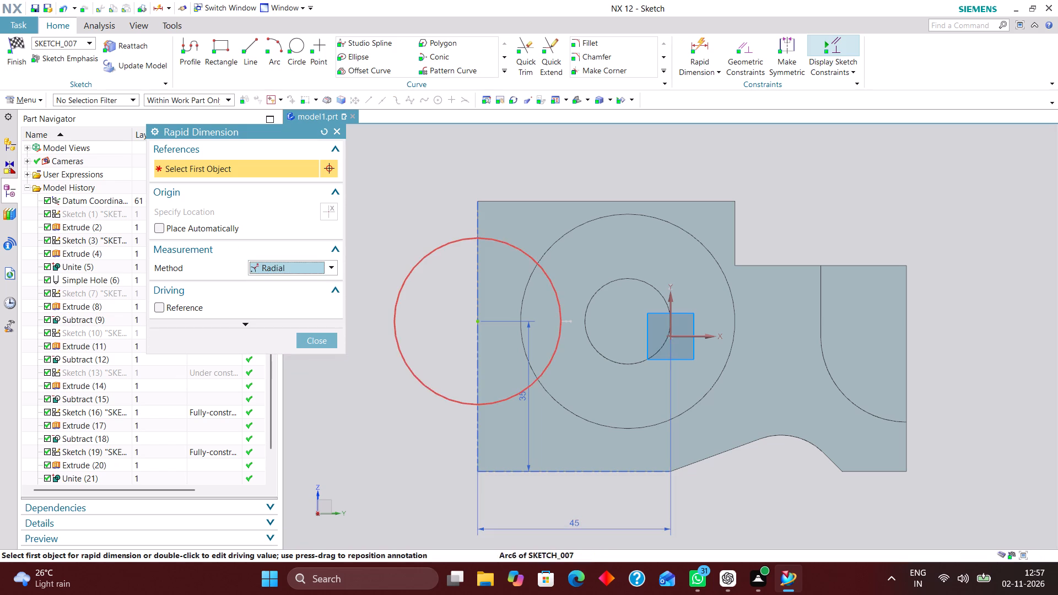
{"action": "left_click", "coordinate": [439, 394]}
{"action": "left_click", "coordinate": [400, 425]}
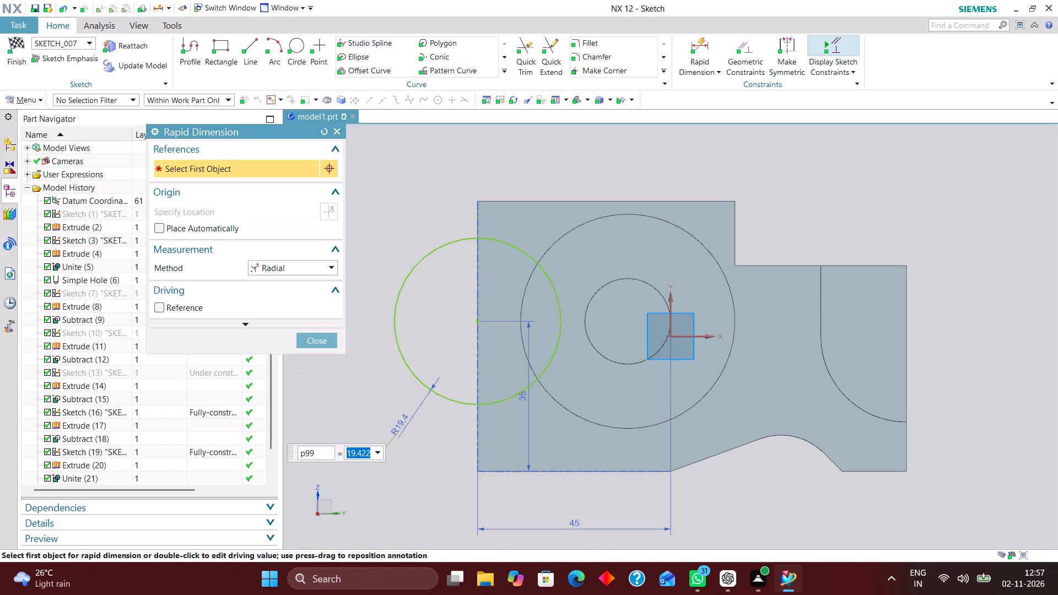
{"action": "type", "text": "30"}
{"action": "key", "text": "Return"}
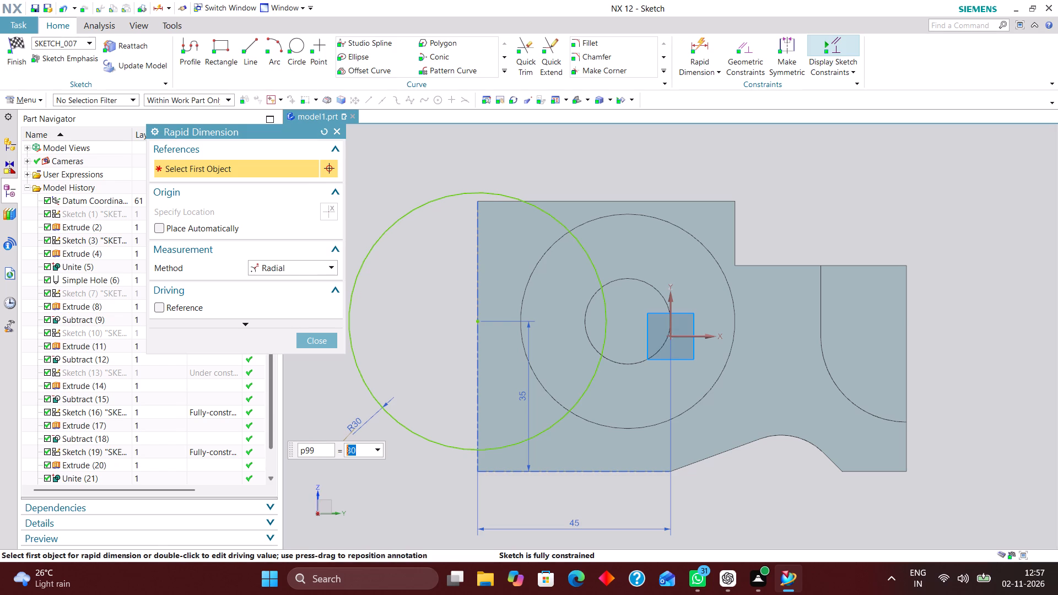
{"action": "left_click", "coordinate": [319, 337]}
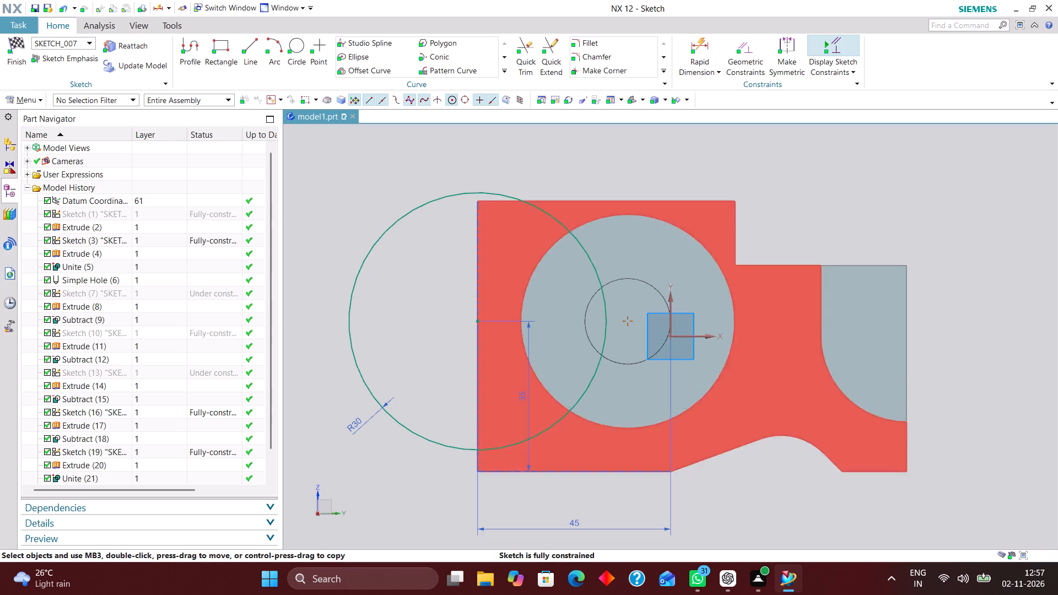
{"action": "left_click", "coordinate": [18, 47]}
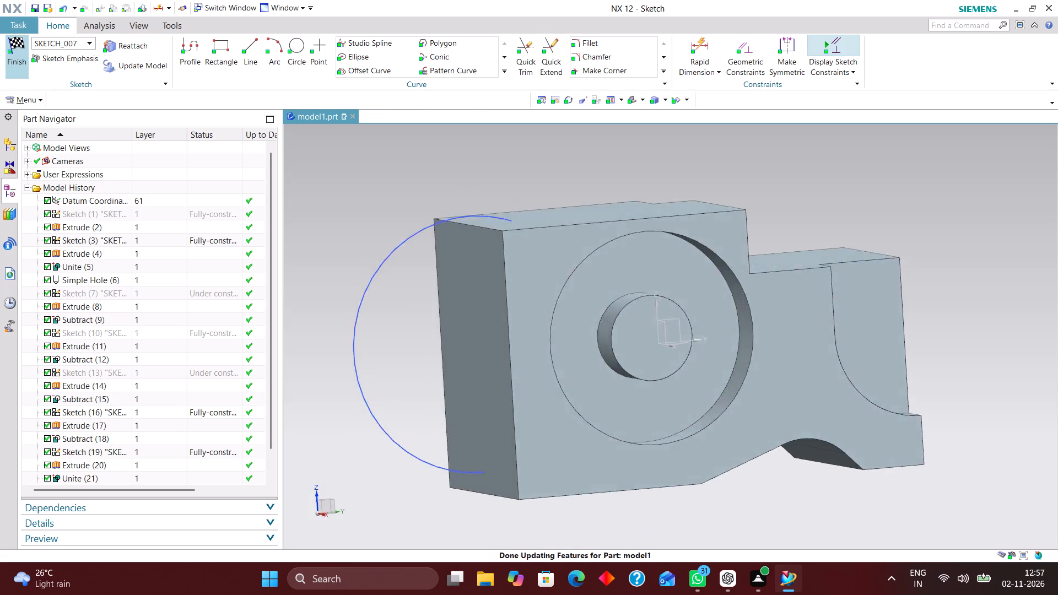
Extrude the R30 circle with a symmetric distance of 25 mm and no Boolean.
{"action": "left_click", "coordinate": [152, 46]}
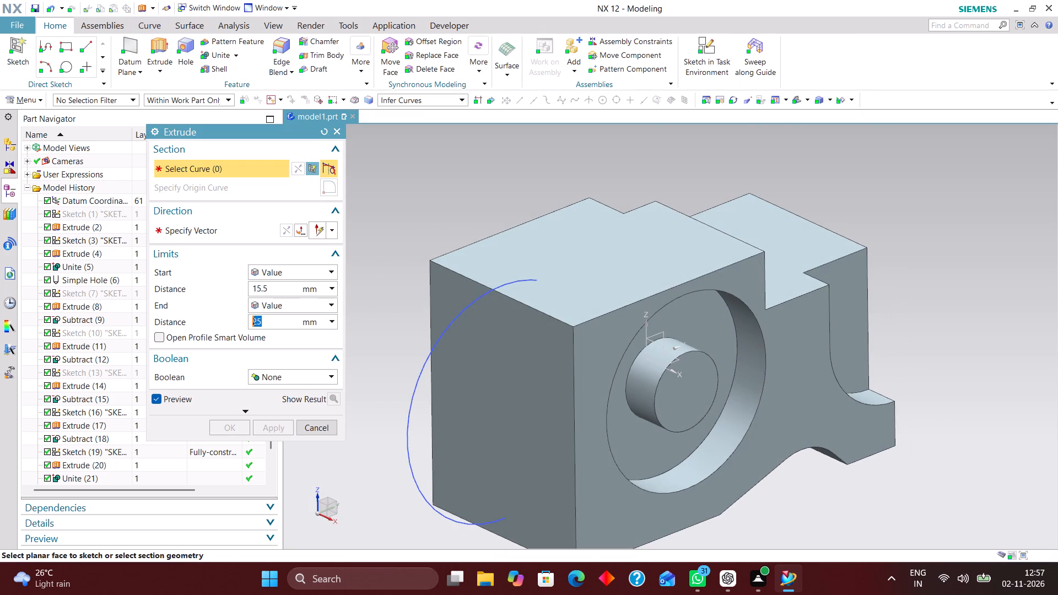
{"action": "left_click", "coordinate": [425, 363]}
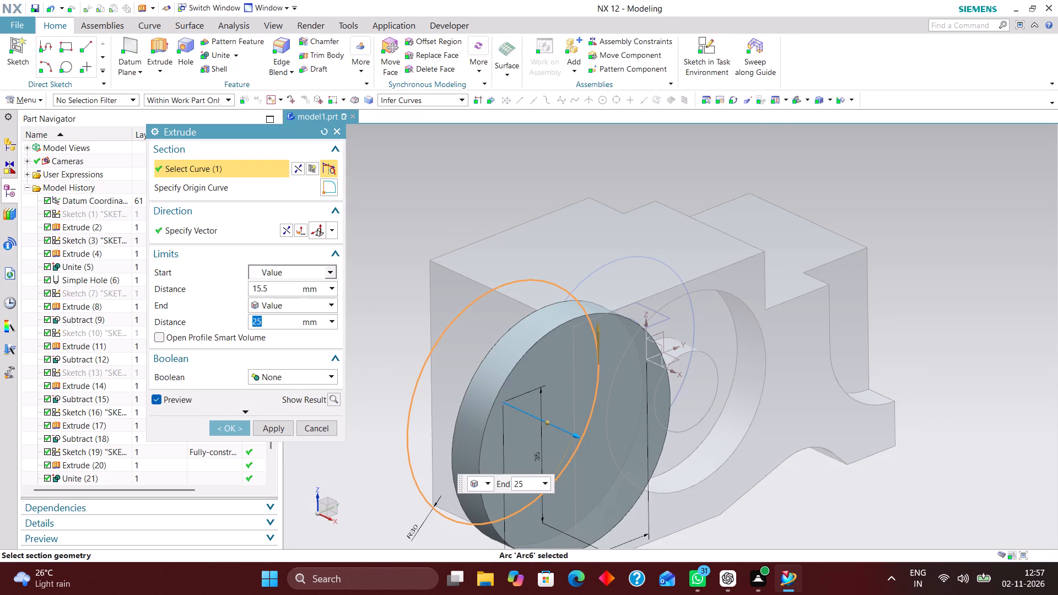
{"action": "left_click", "coordinate": [287, 270]}
{"action": "left_click", "coordinate": [290, 300]}
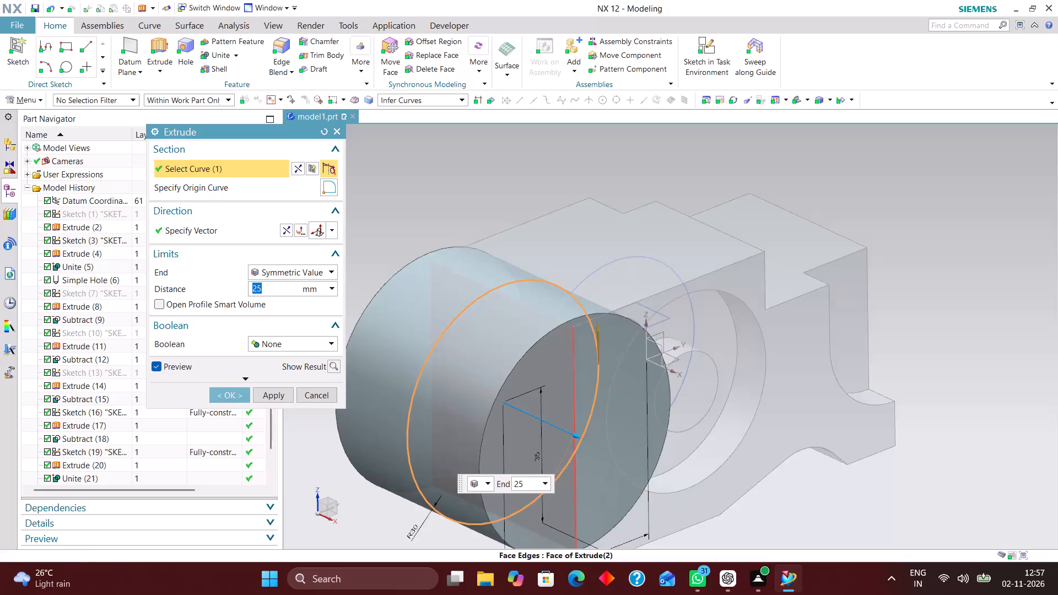
{"action": "middle_click_drag", "start_coordinate": [688, 344], "coordinate": [654, 320]}
{"action": "middle_click", "coordinate": [666, 309]}
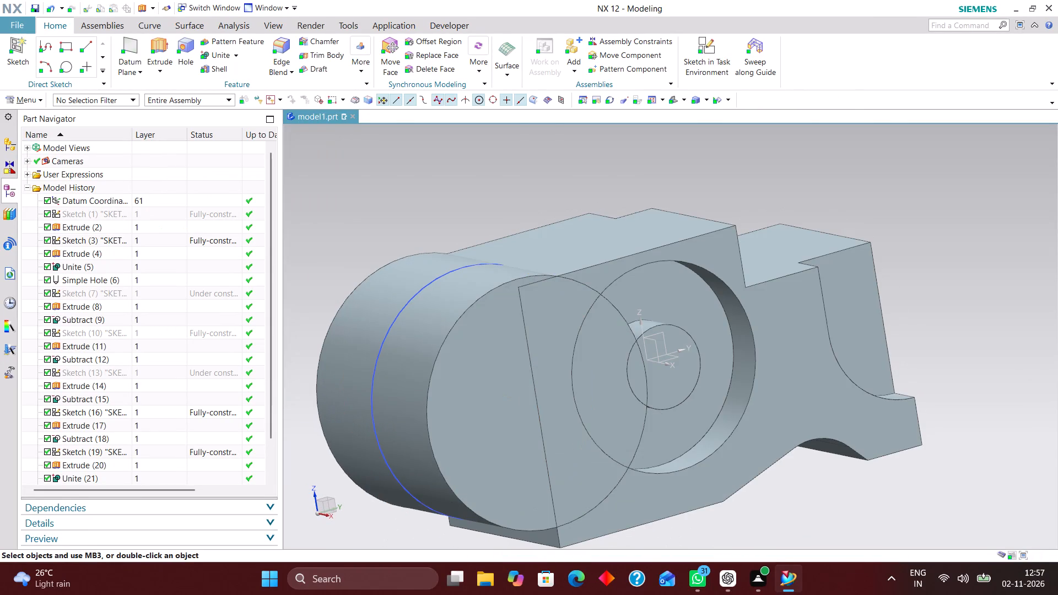
Edit the circle's extrusion to lengthen it symmetrically so the cylinder projects beyond both side faces of the block.
{"action": "double_click", "coordinate": [442, 369]}
{"action": "left_click_drag", "start_coordinate": [538, 402], "coordinate": [576, 426]}
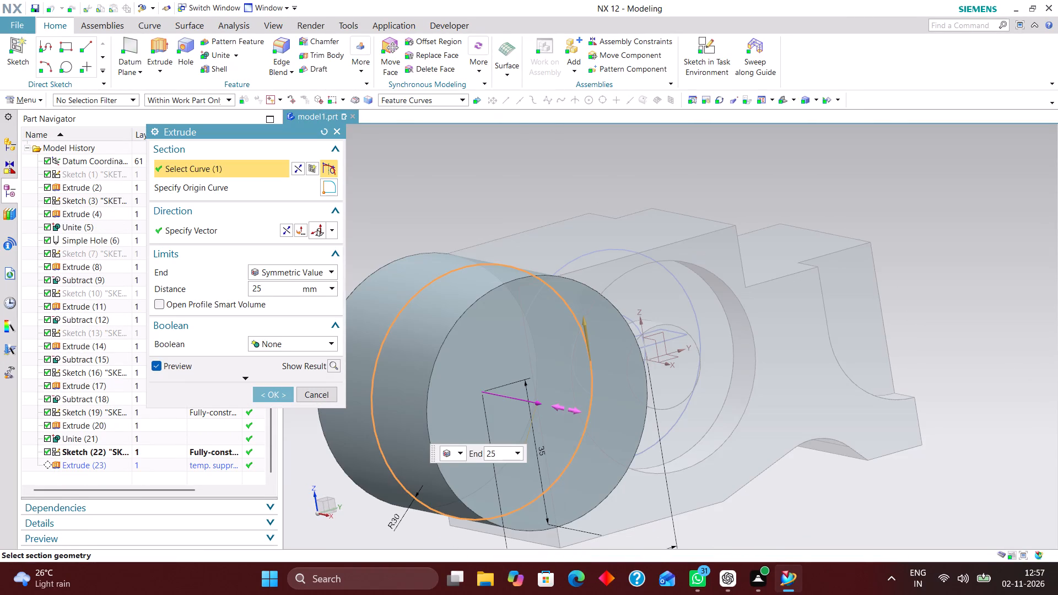
{"action": "left_click_drag", "start_coordinate": [576, 426], "coordinate": [576, 427]}
{"action": "left_click", "coordinate": [279, 394]}
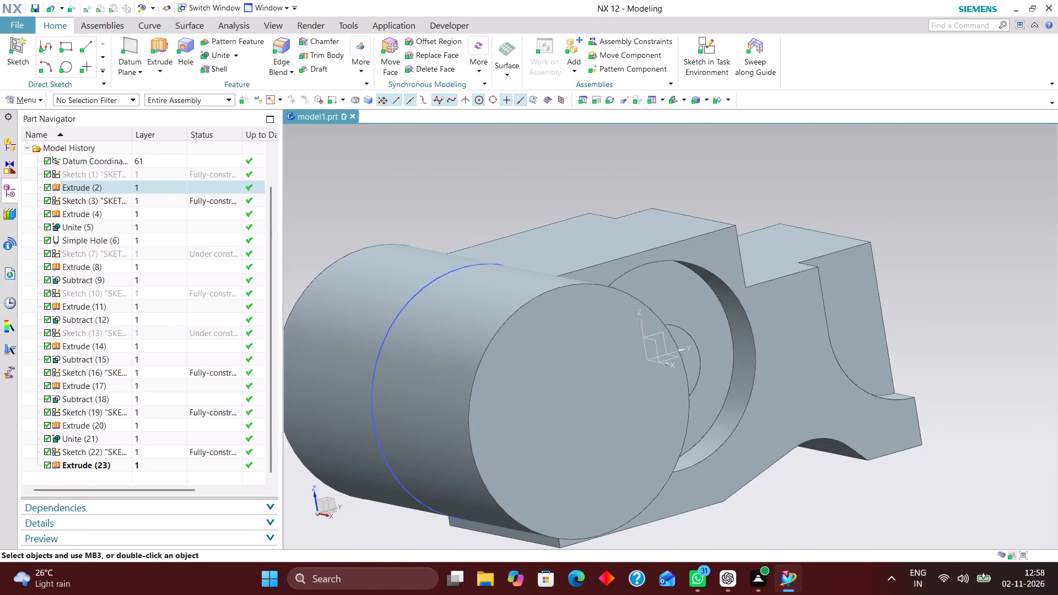
Reopen the R30 circle's sketch for editing with rollback.
{"action": "middle_click_drag", "start_coordinate": [652, 244], "coordinate": [617, 255]}
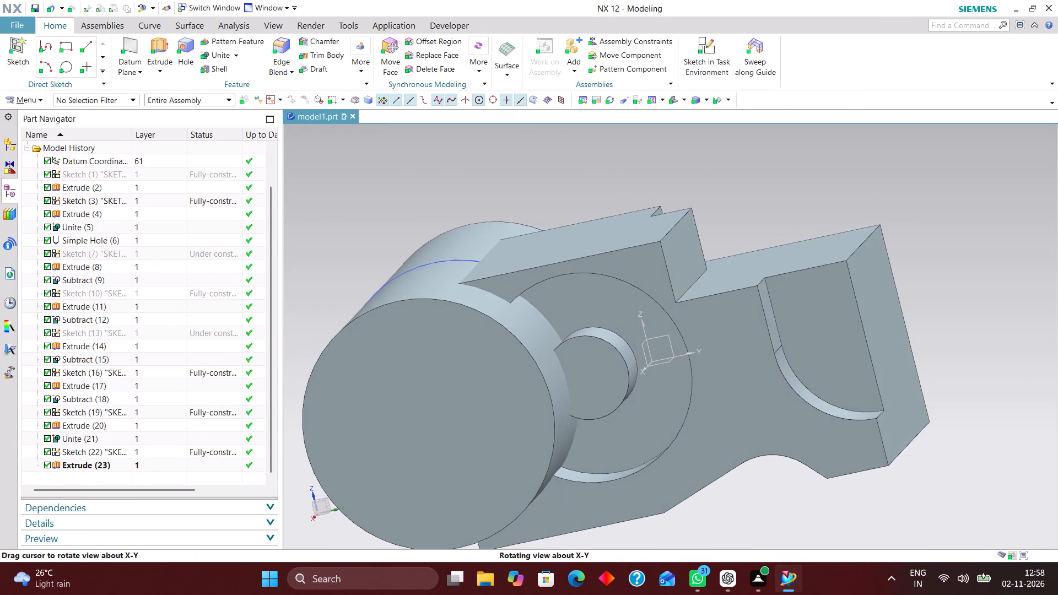
{"action": "middle_click_drag", "start_coordinate": [617, 255], "coordinate": [617, 252]}
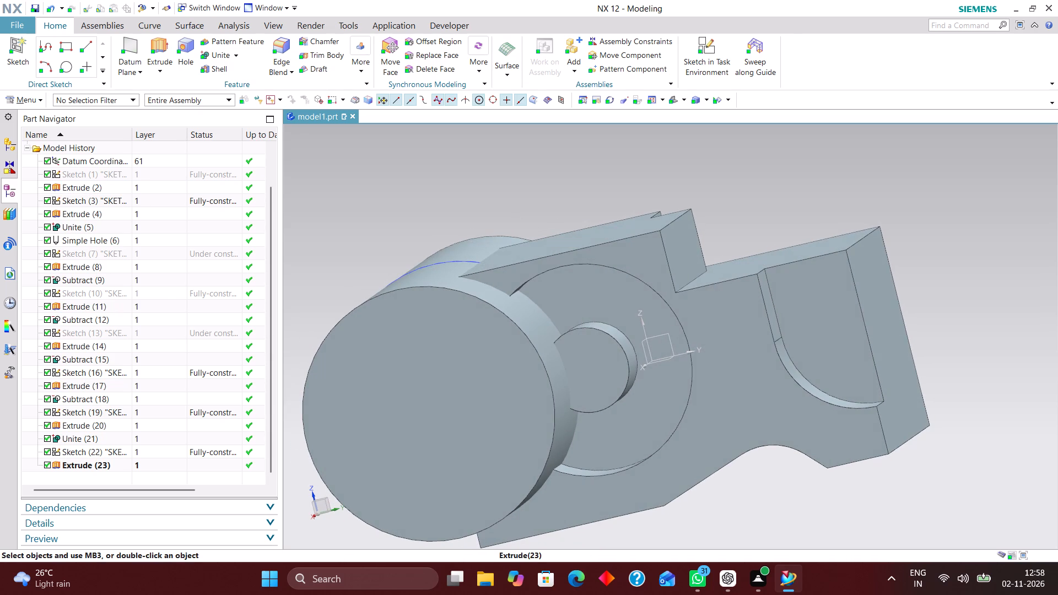
{"action": "left_click", "coordinate": [165, 454]}
{"action": "right_click", "coordinate": [169, 452]}
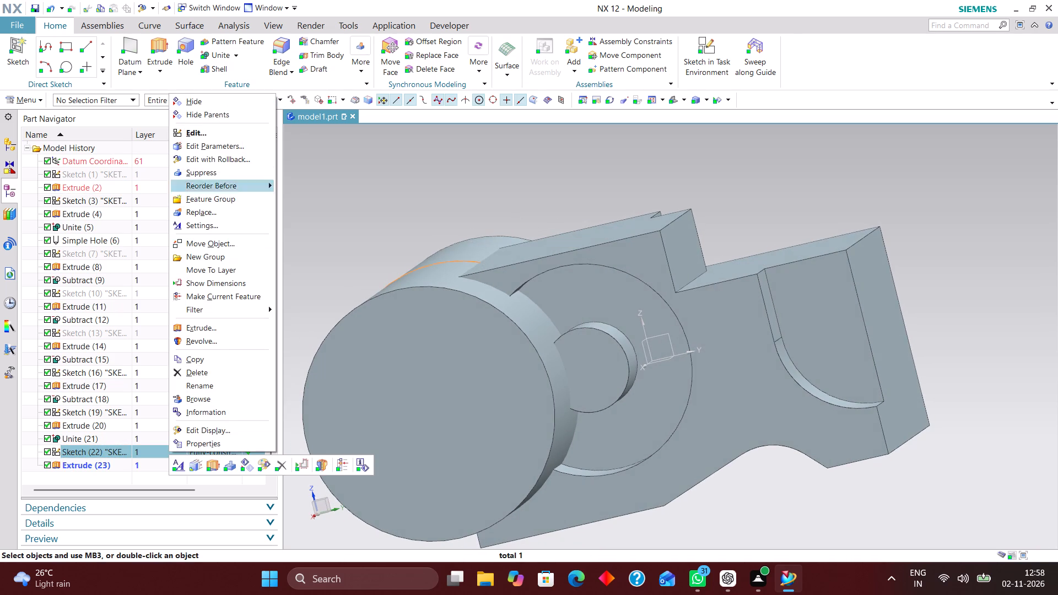
{"action": "left_click", "coordinate": [232, 157]}
{"action": "scroll", "coordinate": [354, 347], "scroll_direction": "down", "scroll_amount": 2}
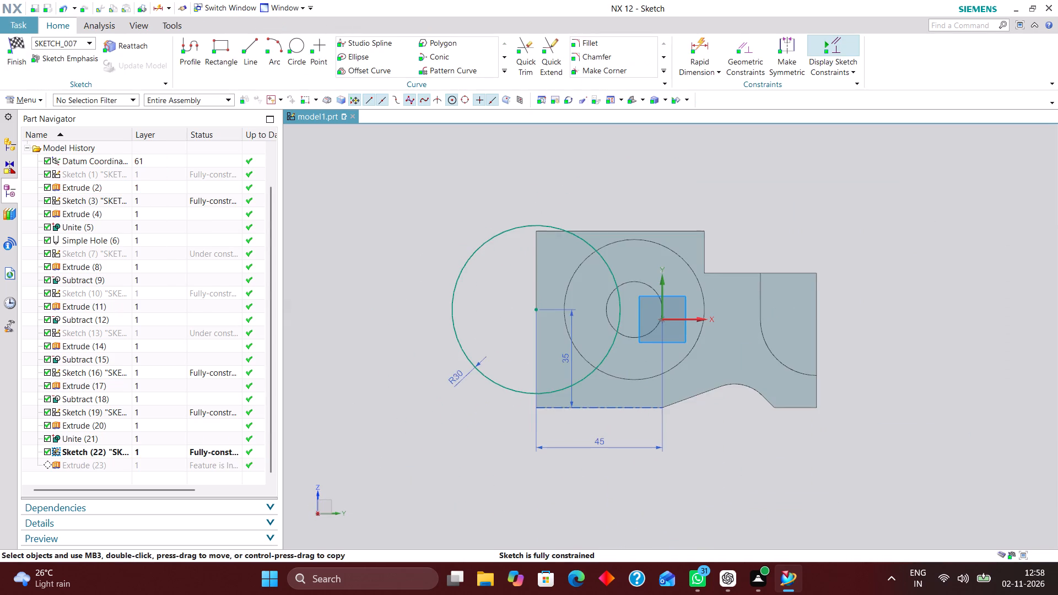
{"action": "scroll", "coordinate": [615, 205], "scroll_direction": "up", "scroll_amount": 1}
{"action": "scroll", "coordinate": [347, 330], "scroll_direction": "down", "scroll_amount": 1}
{"action": "scroll", "coordinate": [587, 234], "scroll_direction": "up", "scroll_amount": 1}
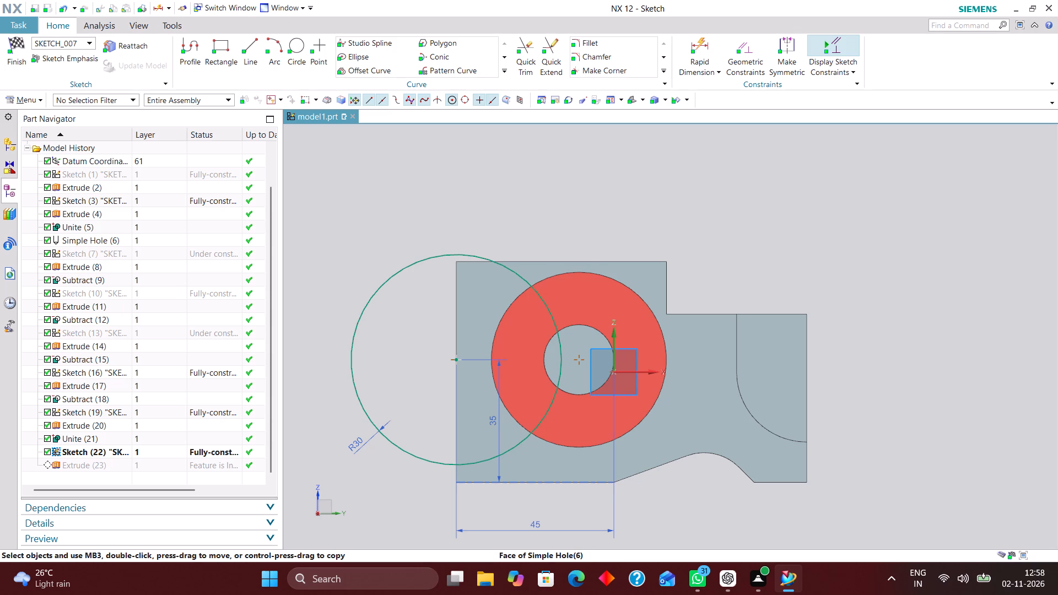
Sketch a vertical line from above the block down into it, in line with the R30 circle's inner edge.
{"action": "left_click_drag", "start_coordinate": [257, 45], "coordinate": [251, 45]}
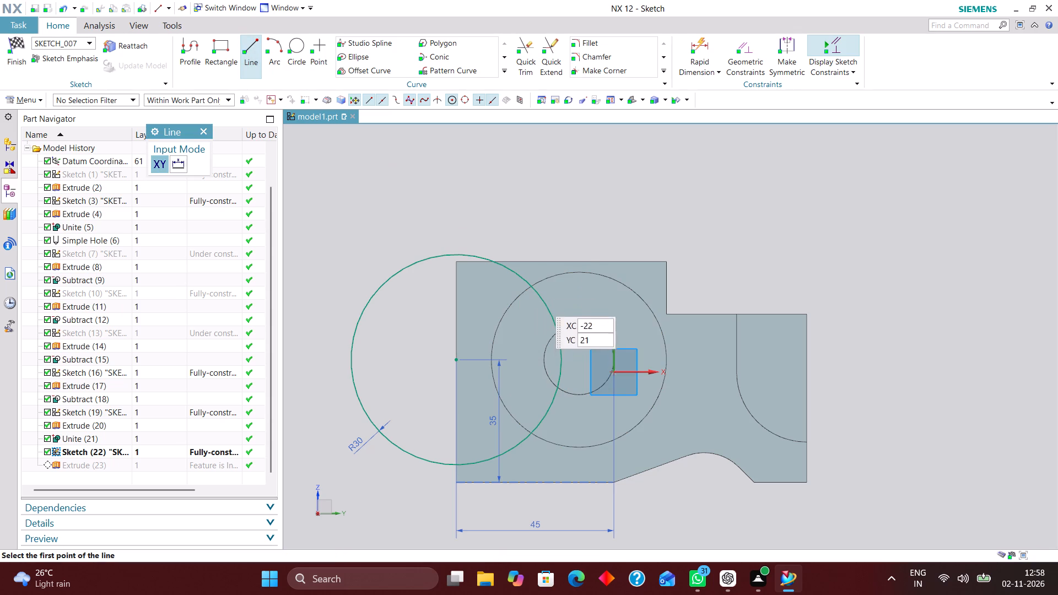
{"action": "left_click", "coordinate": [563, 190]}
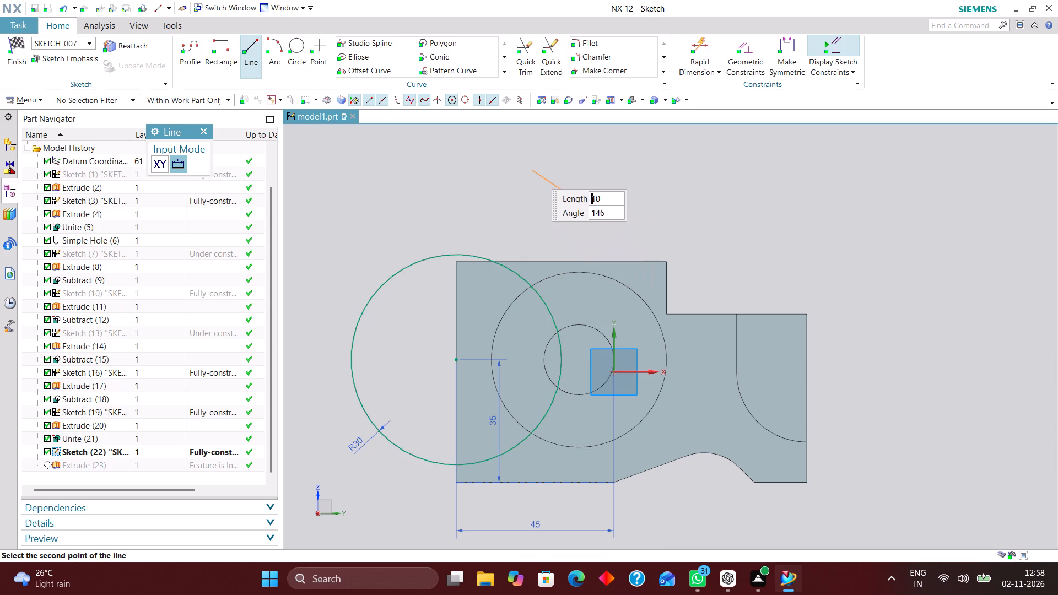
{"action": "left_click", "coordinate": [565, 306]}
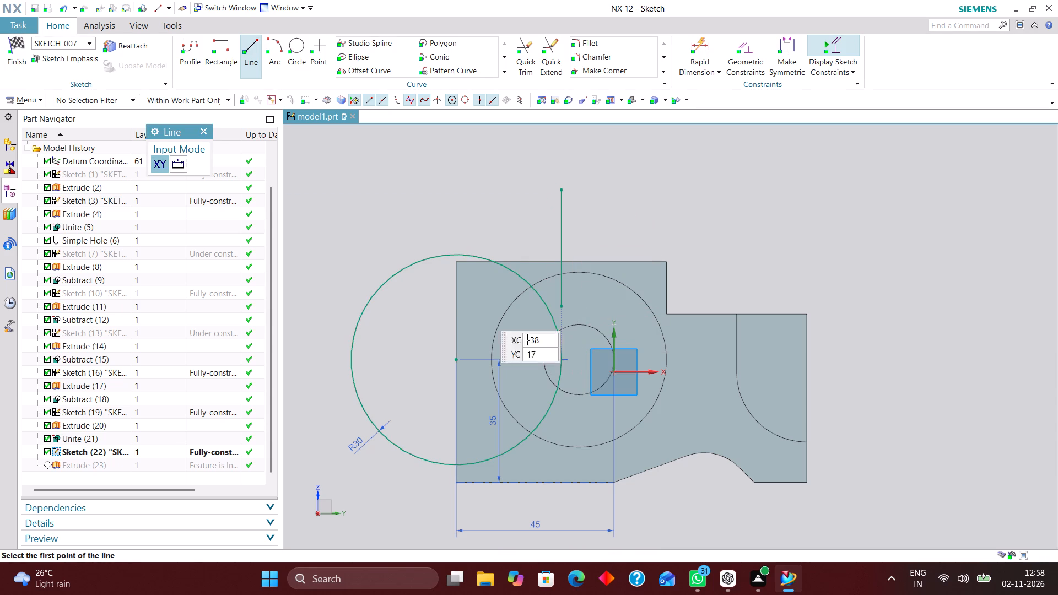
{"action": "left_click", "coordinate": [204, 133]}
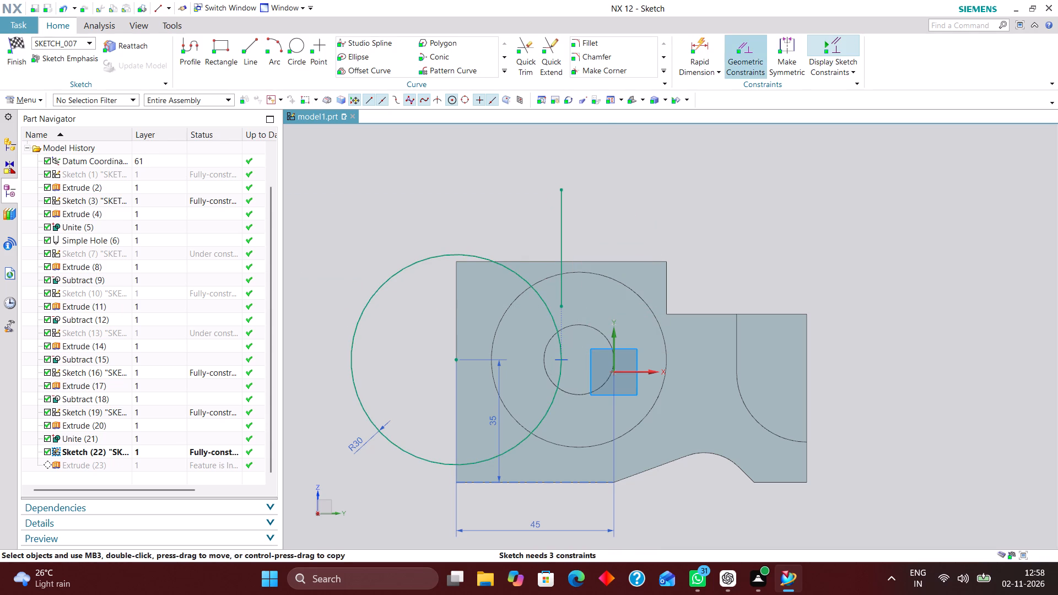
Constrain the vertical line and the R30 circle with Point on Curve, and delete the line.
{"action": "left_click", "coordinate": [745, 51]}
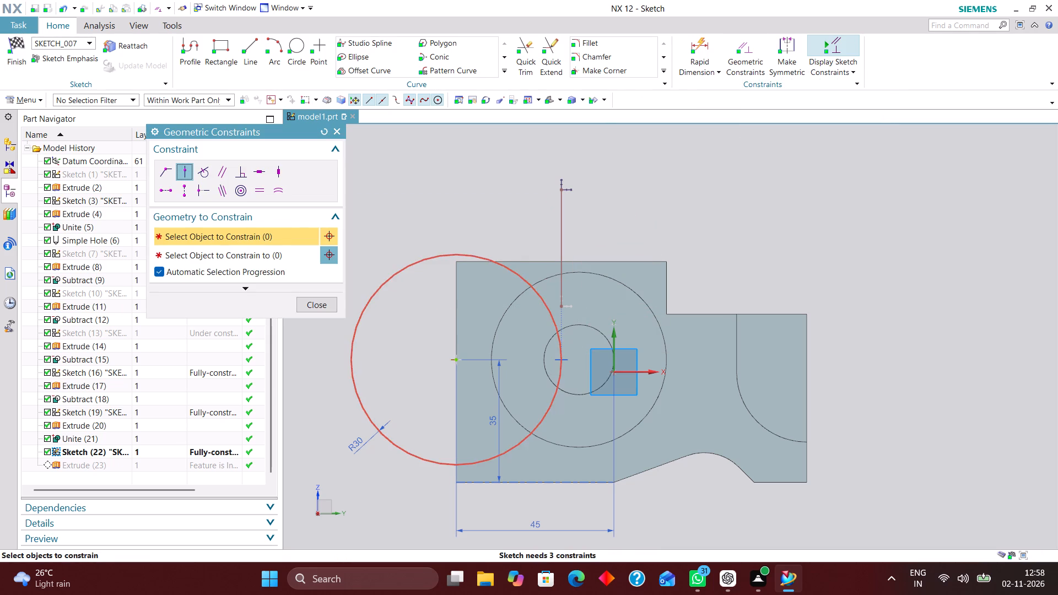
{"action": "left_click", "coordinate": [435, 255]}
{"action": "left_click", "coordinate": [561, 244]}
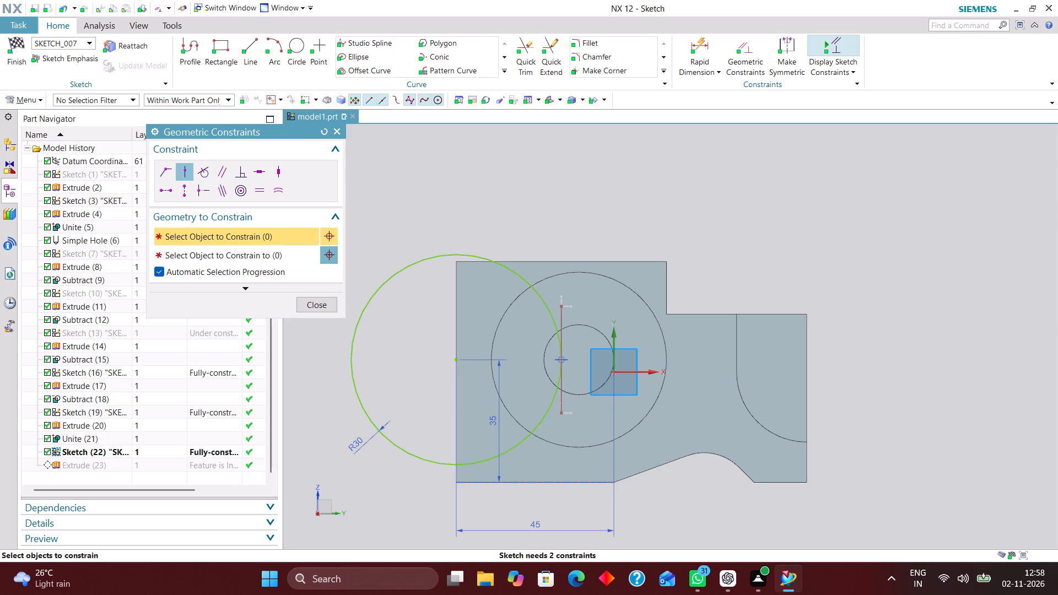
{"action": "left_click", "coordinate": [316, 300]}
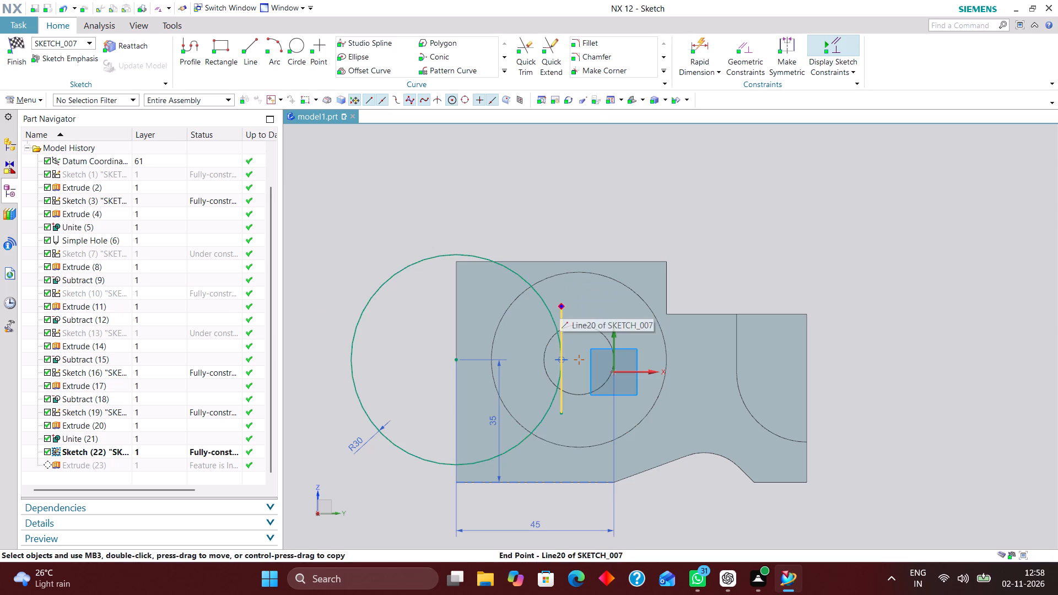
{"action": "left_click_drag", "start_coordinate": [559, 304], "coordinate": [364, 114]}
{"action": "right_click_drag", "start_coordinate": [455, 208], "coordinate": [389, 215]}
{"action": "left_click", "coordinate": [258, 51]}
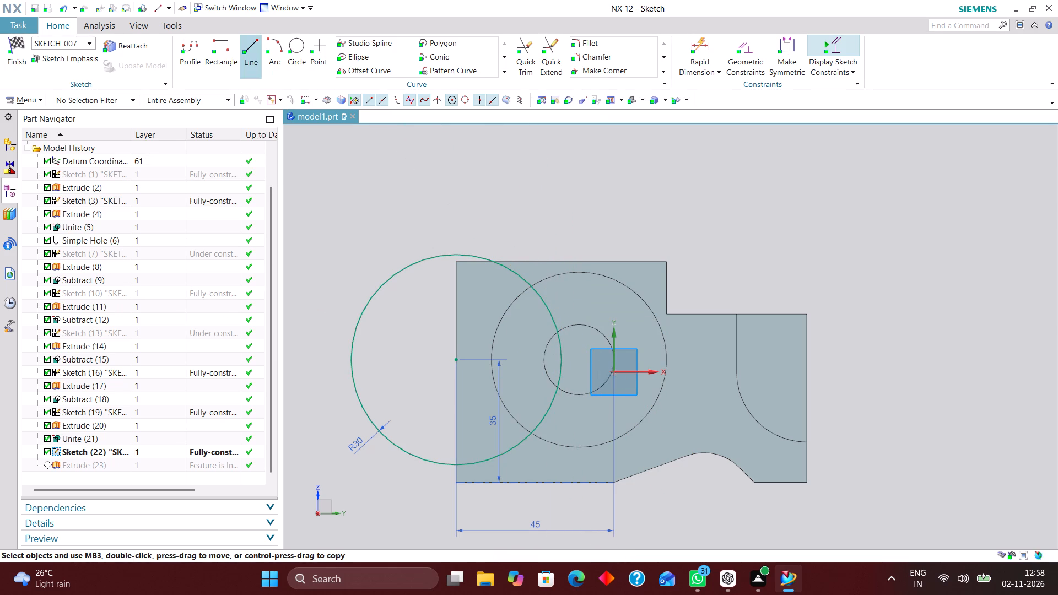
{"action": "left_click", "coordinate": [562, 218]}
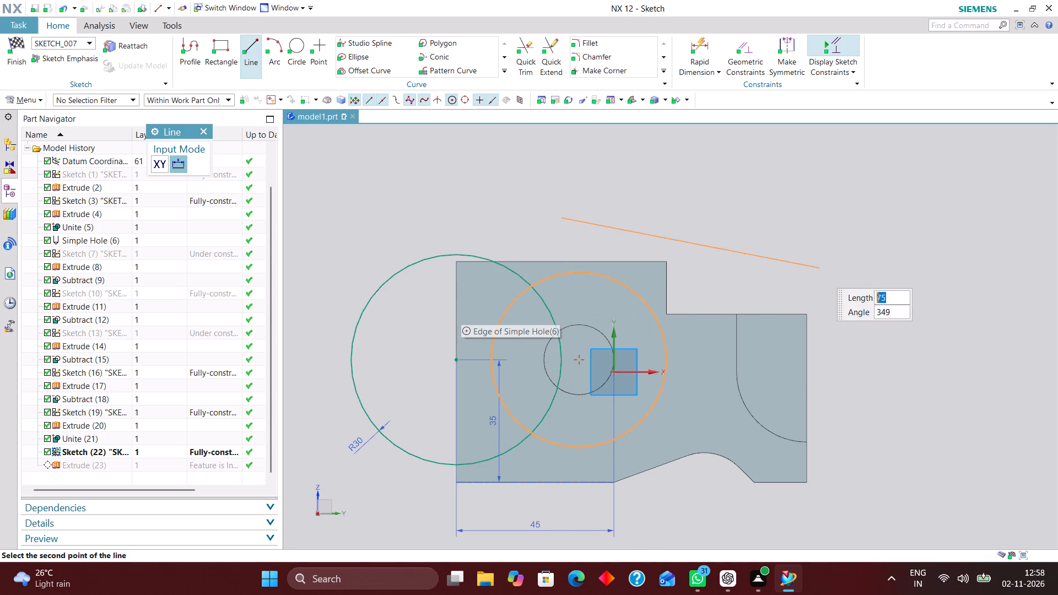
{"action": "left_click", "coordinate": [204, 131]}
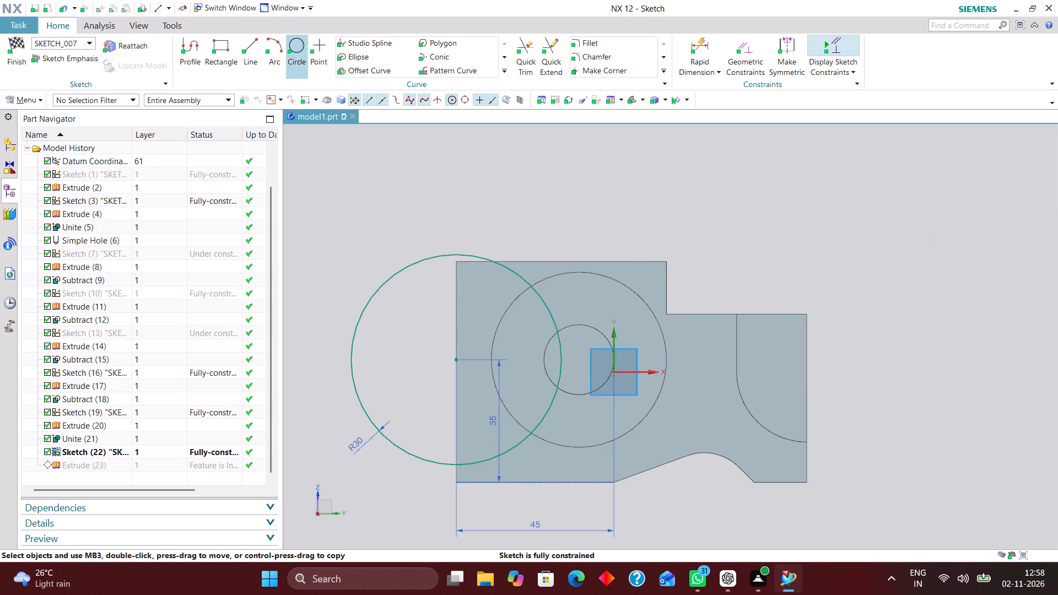
Sketch a vertical line from the boss's center up to a point above the block's top edge.
{"action": "left_click", "coordinate": [255, 45]}
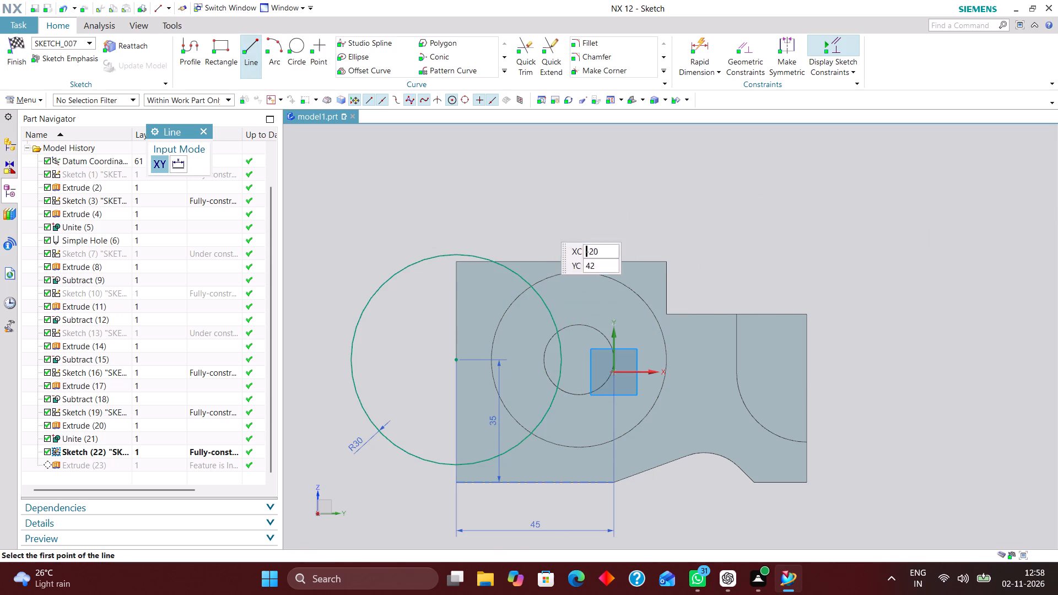
{"action": "left_click", "coordinate": [579, 367]}
{"action": "left_click", "coordinate": [574, 174]}
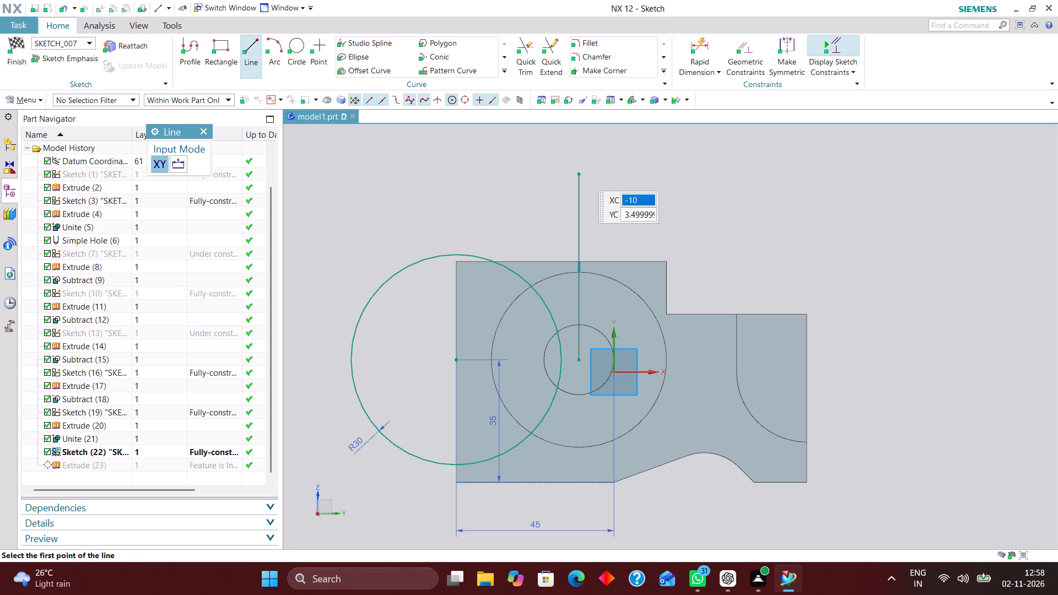
Constrain the vertical line tangent to the R30 circle and place its lower endpoint on the circle with Point on Curve.
{"action": "left_click", "coordinate": [762, 50]}
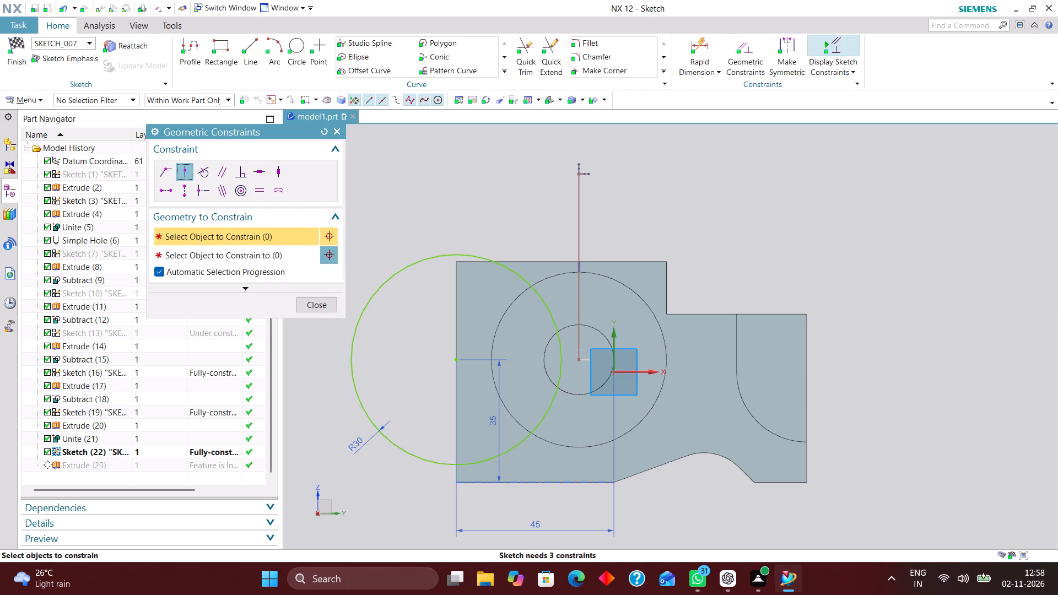
{"action": "left_click", "coordinate": [204, 172]}
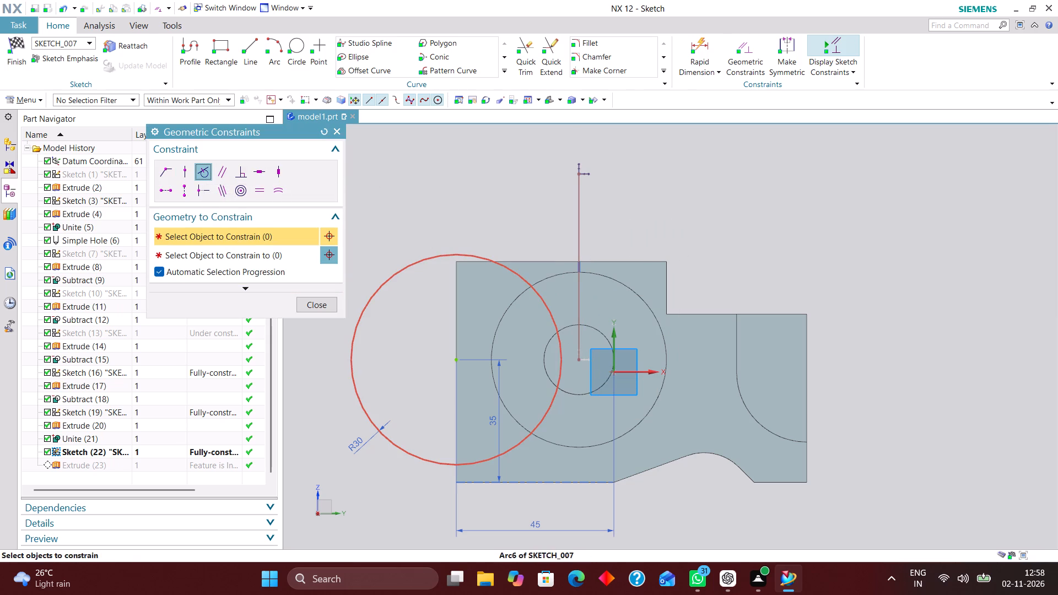
{"action": "left_click", "coordinate": [524, 279]}
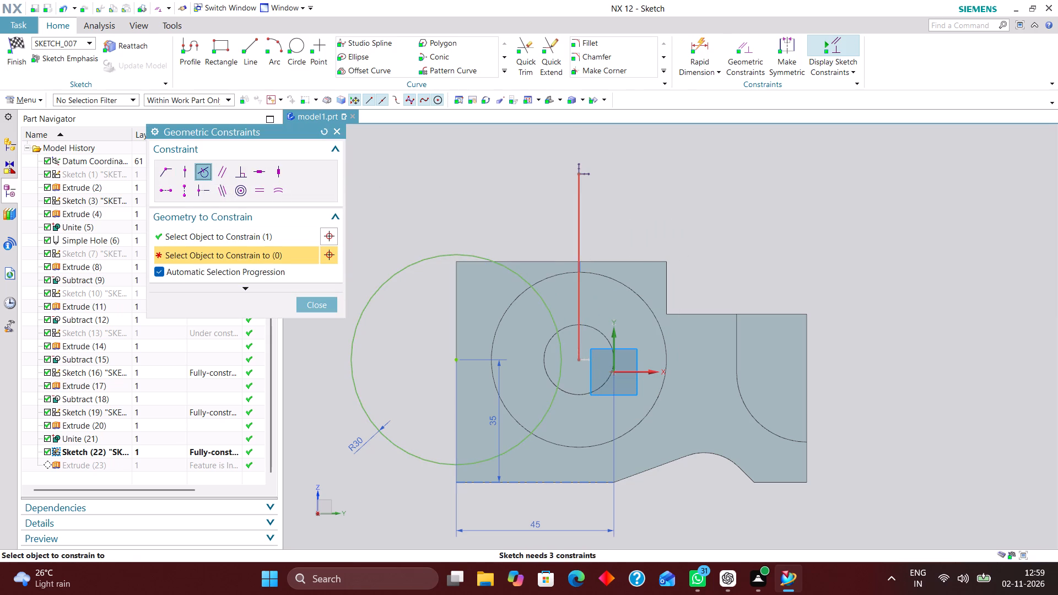
{"action": "left_click", "coordinate": [579, 238]}
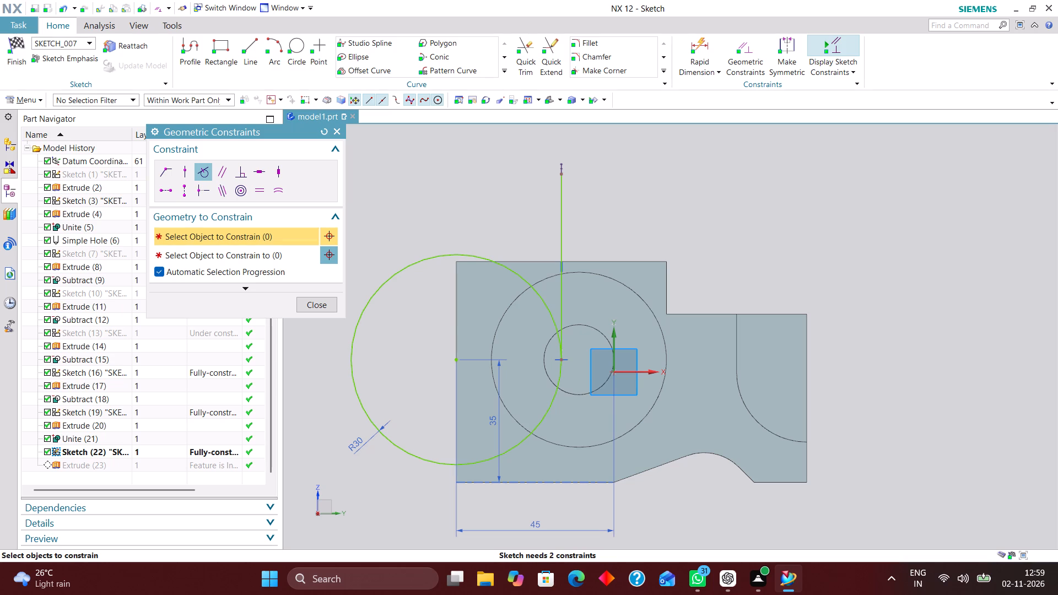
{"action": "left_click", "coordinate": [190, 175]}
{"action": "left_click", "coordinate": [564, 362]}
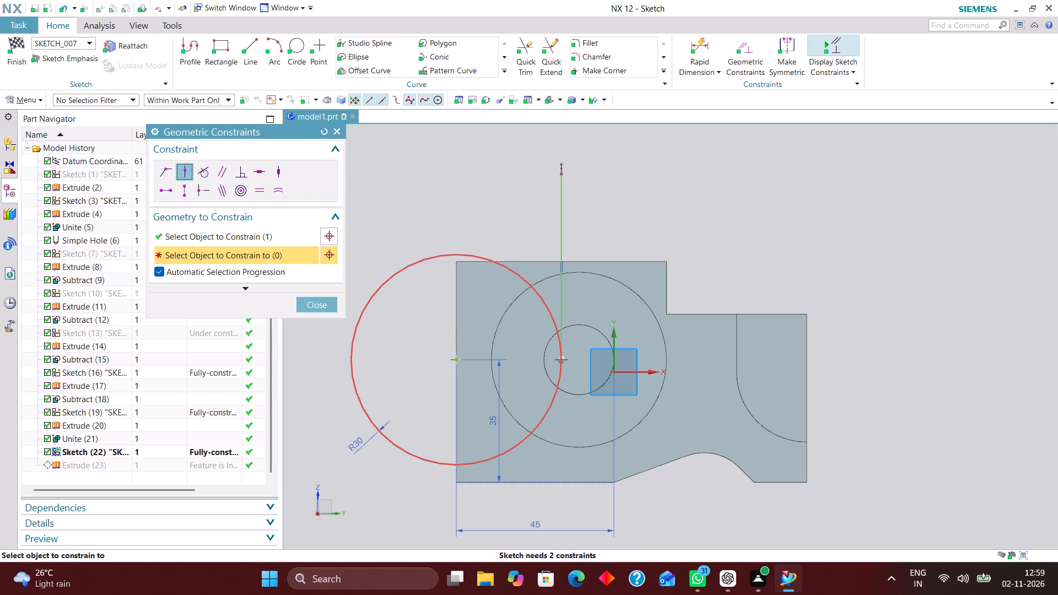
{"action": "left_click", "coordinate": [561, 374]}
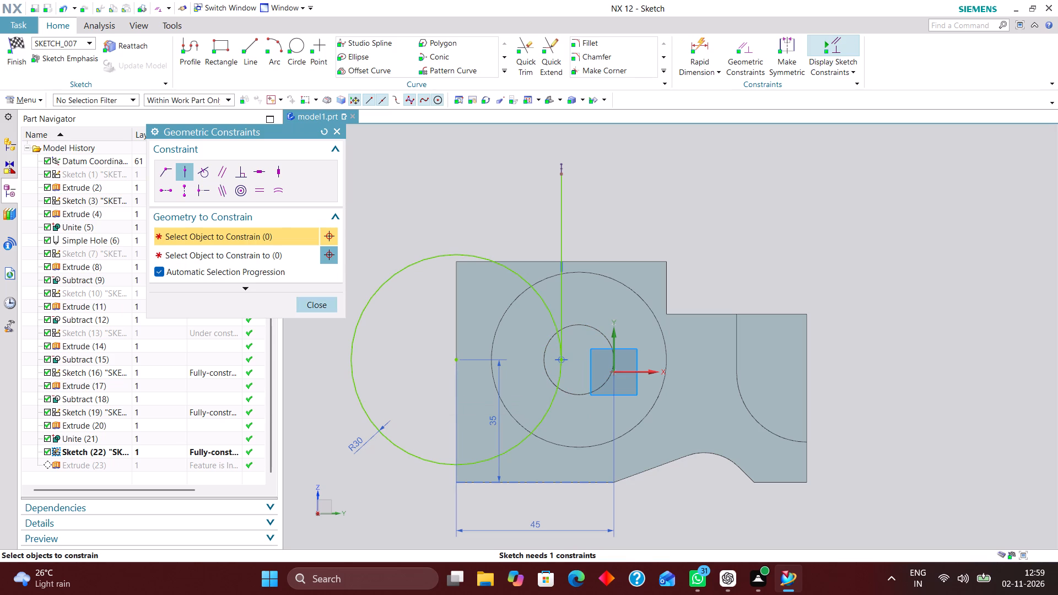
{"action": "left_click", "coordinate": [322, 304]}
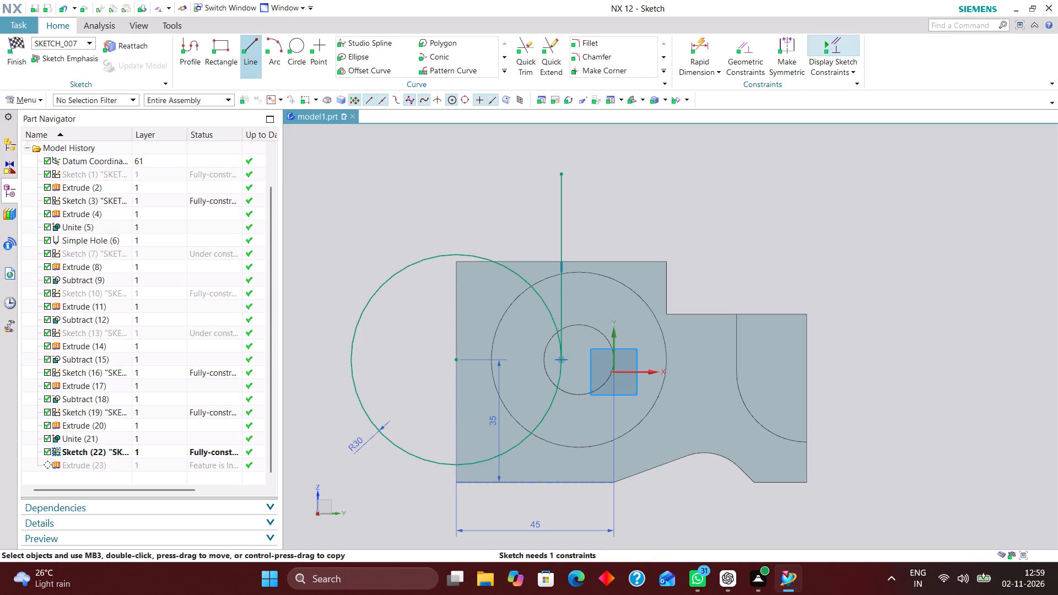
Sketch a horizontal line above the block and the R30 circle, crossing the vertical line.
{"action": "left_click", "coordinate": [256, 45]}
{"action": "left_click", "coordinate": [411, 241]}
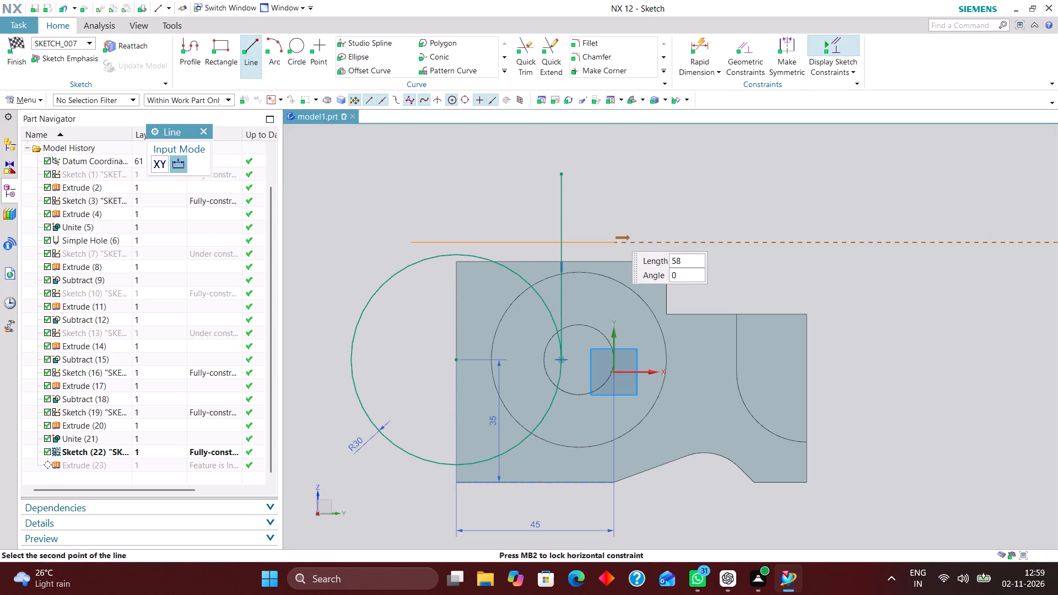
{"action": "left_click", "coordinate": [634, 230]}
Constrain the horizontal line tangent to the R30 circle and place its outer endpoint on the circle with Point on Curve.
{"action": "left_click", "coordinate": [751, 51]}
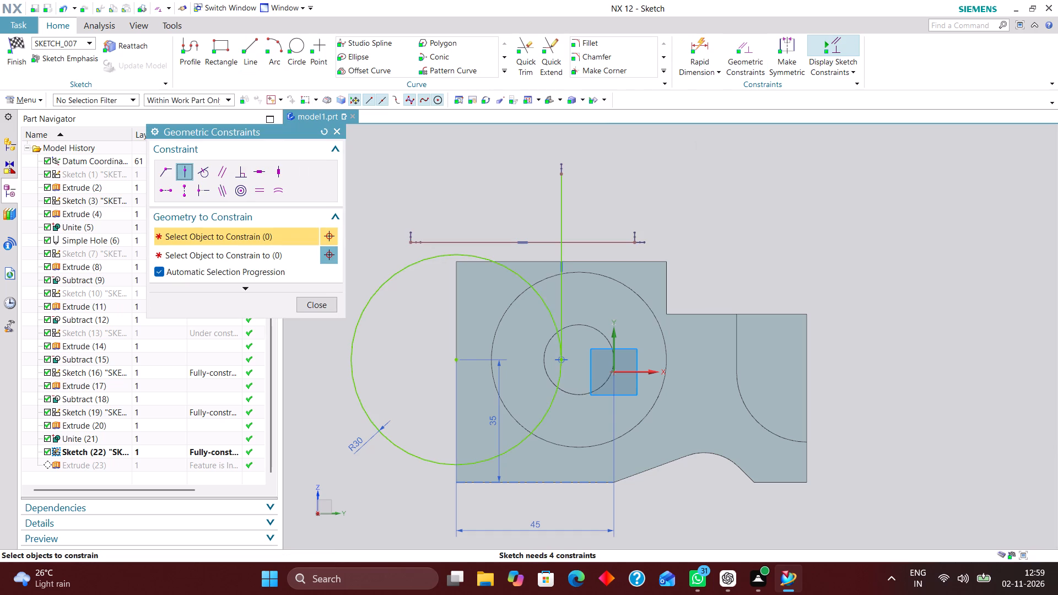
{"action": "left_click", "coordinate": [199, 175]}
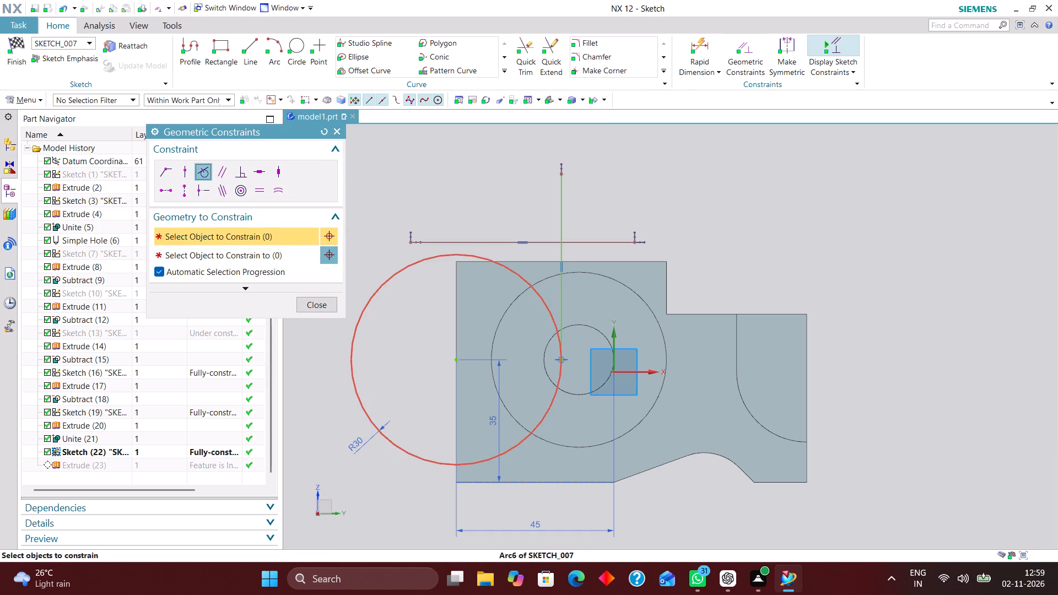
{"action": "left_click", "coordinate": [381, 290]}
{"action": "left_click", "coordinate": [468, 240]}
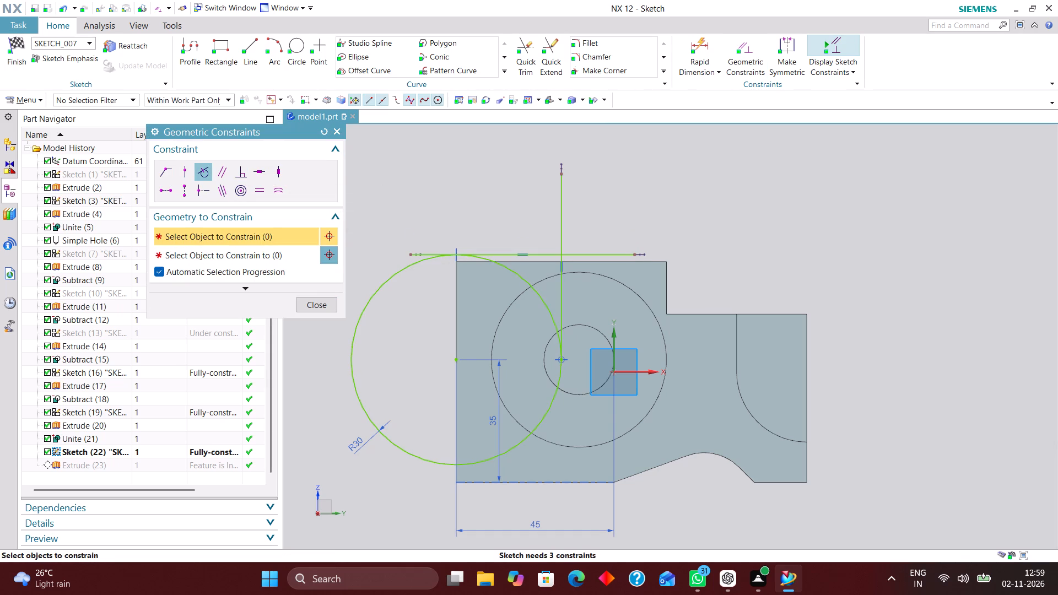
{"action": "left_click", "coordinate": [182, 167]}
{"action": "left_click", "coordinate": [408, 253]}
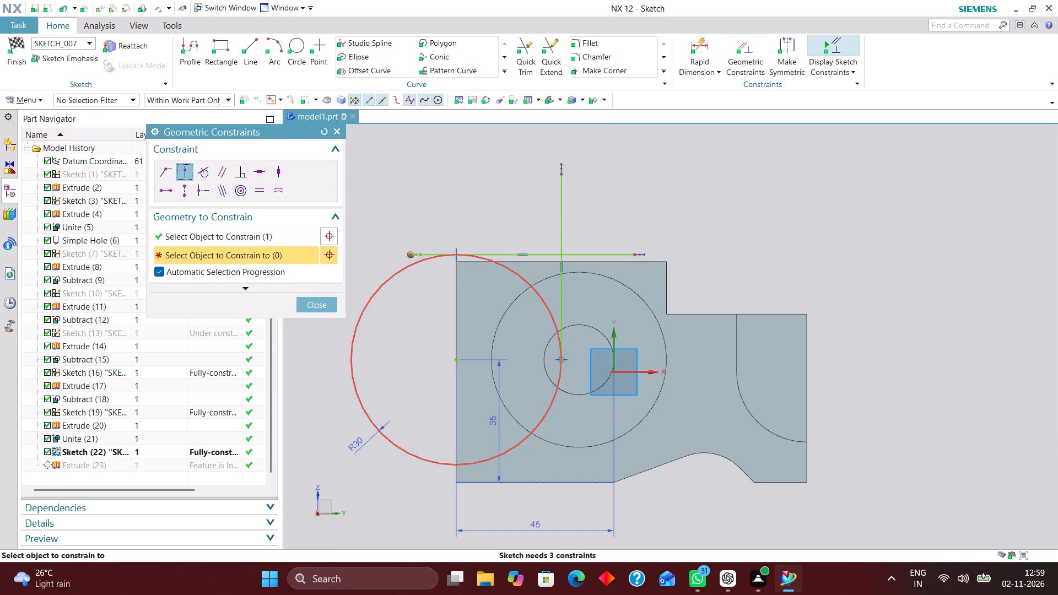
{"action": "left_click", "coordinate": [401, 270]}
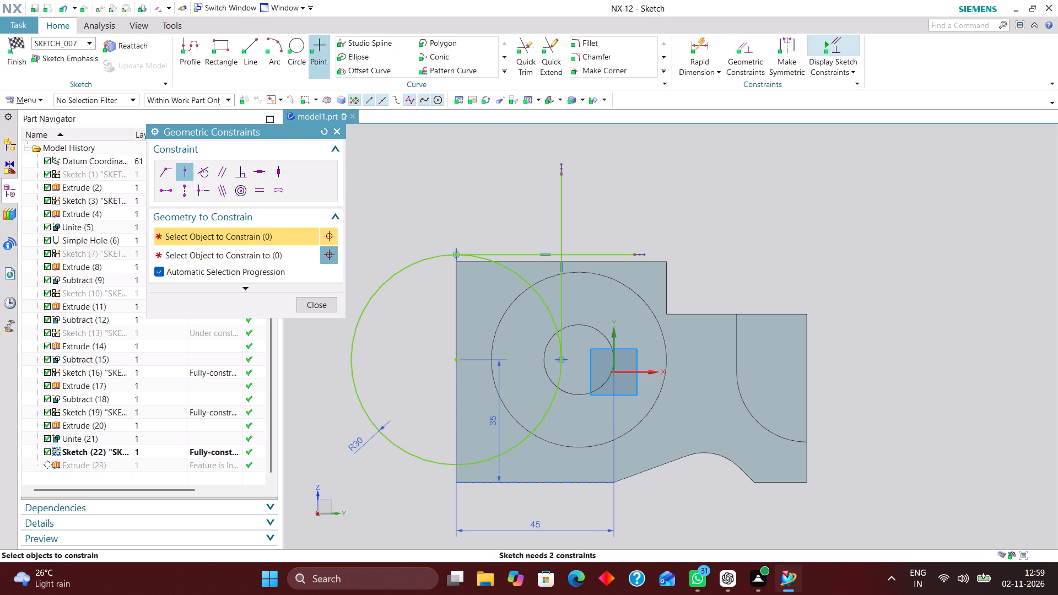
Trim both line overhangs beyond their intersection and the circle's arc between the tangent points, and finish the sketch.
{"action": "left_click", "coordinate": [528, 57]}
{"action": "left_click", "coordinate": [559, 208]}
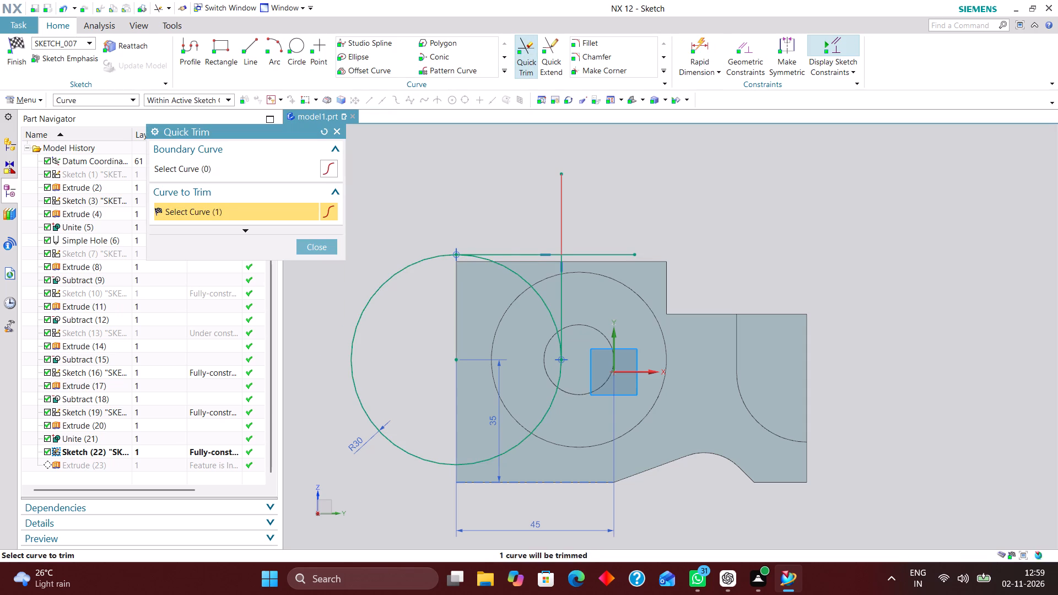
{"action": "left_click", "coordinate": [620, 255]}
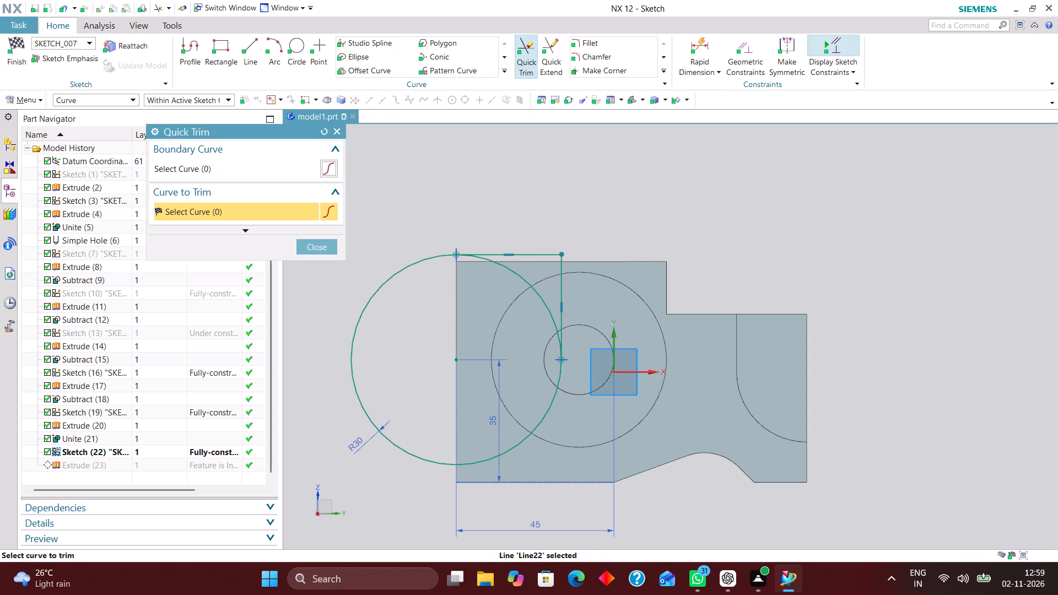
{"action": "left_click", "coordinate": [532, 283]}
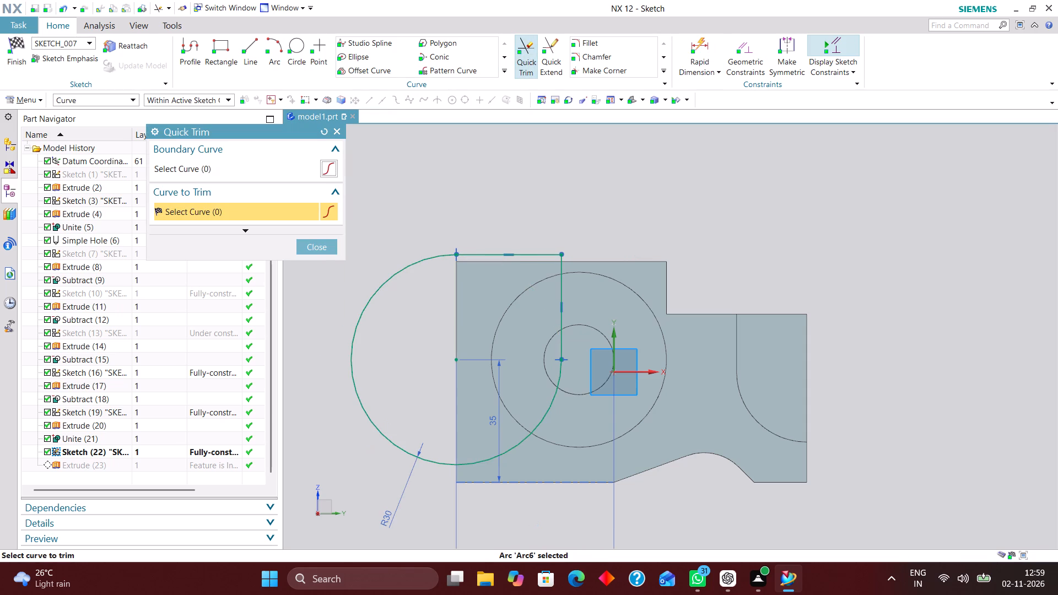
{"action": "left_click", "coordinate": [314, 250]}
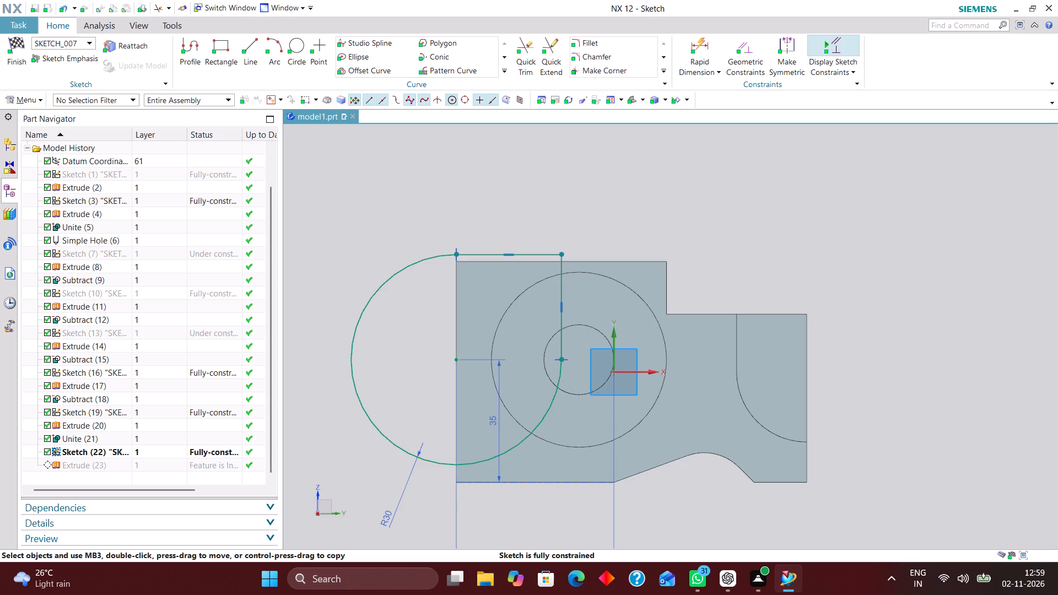
{"action": "left_click", "coordinate": [14, 46]}
Subtract the extruded R30 profile body from the bracket body.
{"action": "middle_click_drag", "start_coordinate": [461, 191], "coordinate": [517, 178]}
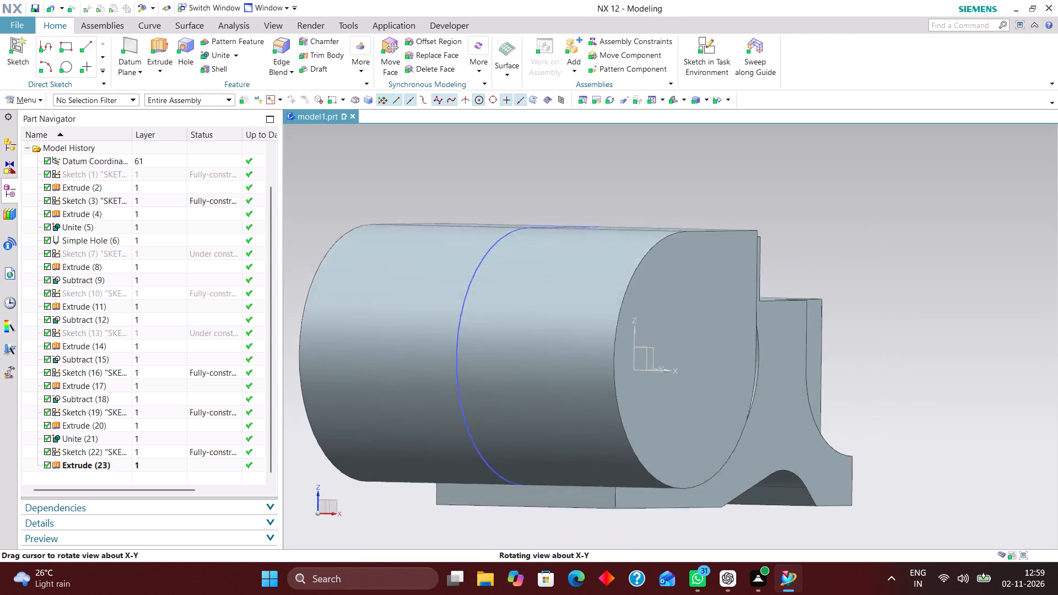
{"action": "middle_click_drag", "start_coordinate": [517, 178], "coordinate": [487, 182]}
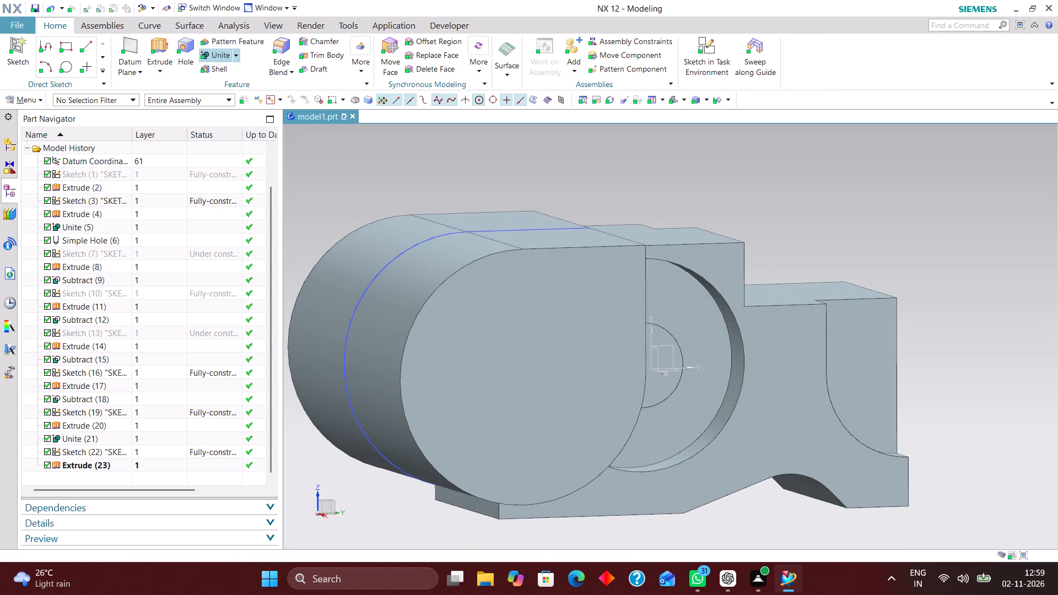
{"action": "left_click", "coordinate": [238, 56]}
{"action": "left_click", "coordinate": [245, 85]}
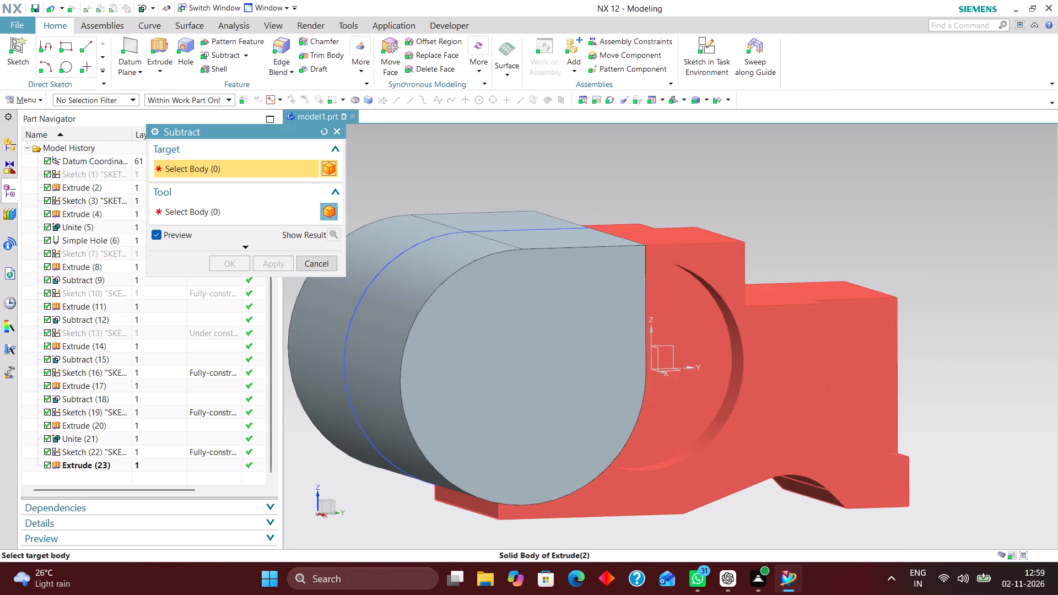
{"action": "left_click", "coordinate": [734, 277]}
{"action": "left_click", "coordinate": [557, 289]}
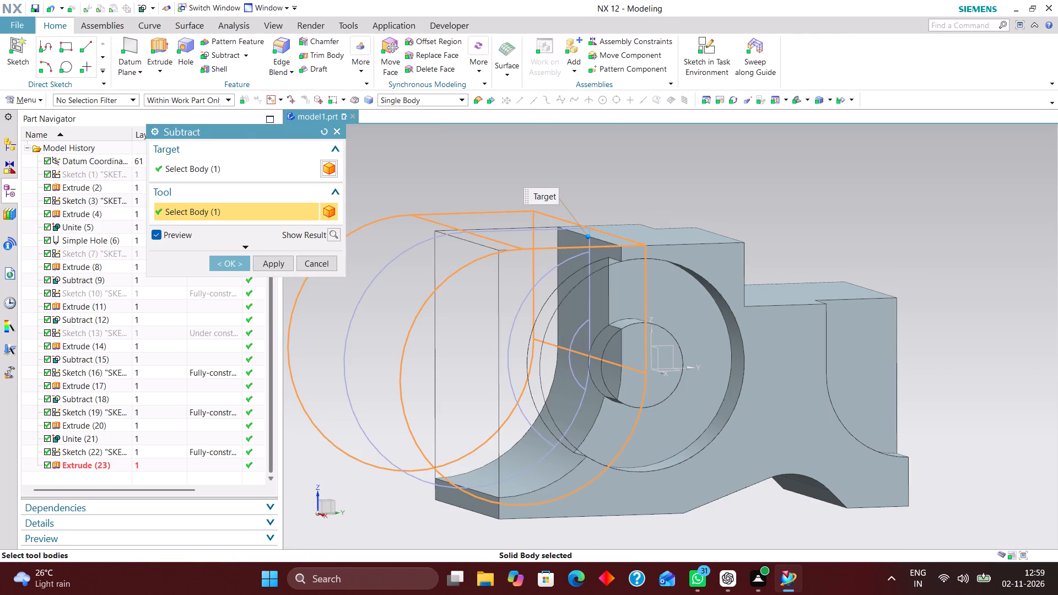
{"action": "left_click", "coordinate": [228, 266]}
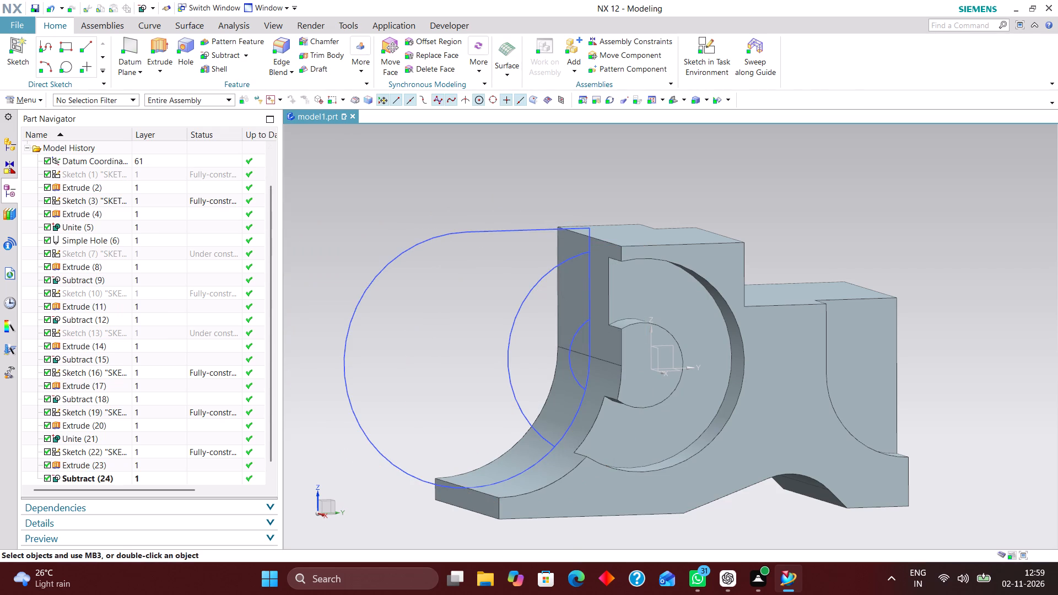
Hide the R30 profile sketch and the two circular boss sketches, keeping the Shaded with Edges display.
{"action": "right_click_drag", "start_coordinate": [485, 226], "coordinate": [476, 272]}
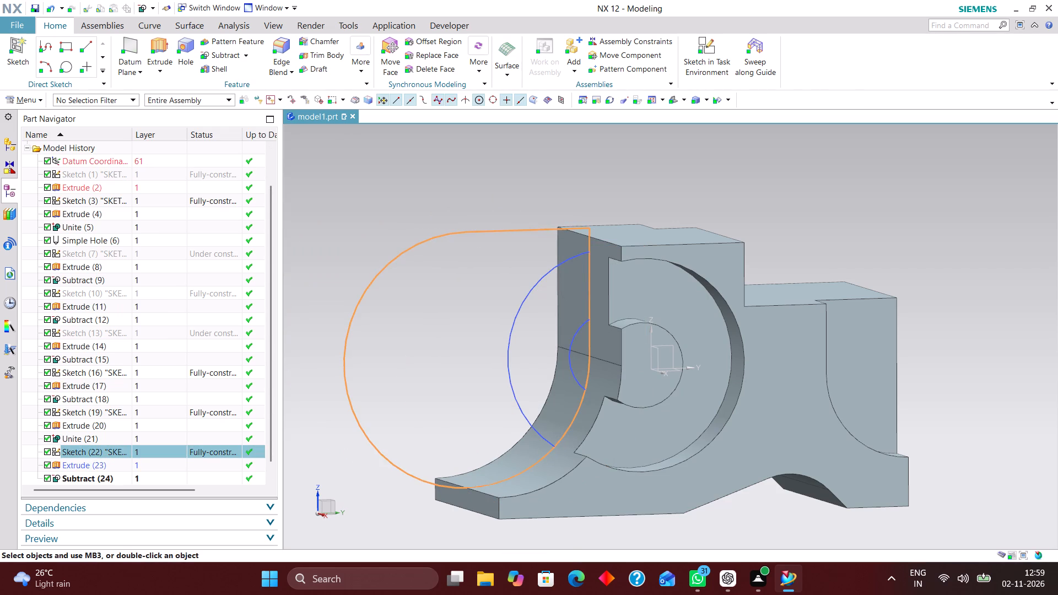
{"action": "right_click_drag", "start_coordinate": [536, 274], "coordinate": [535, 307]}
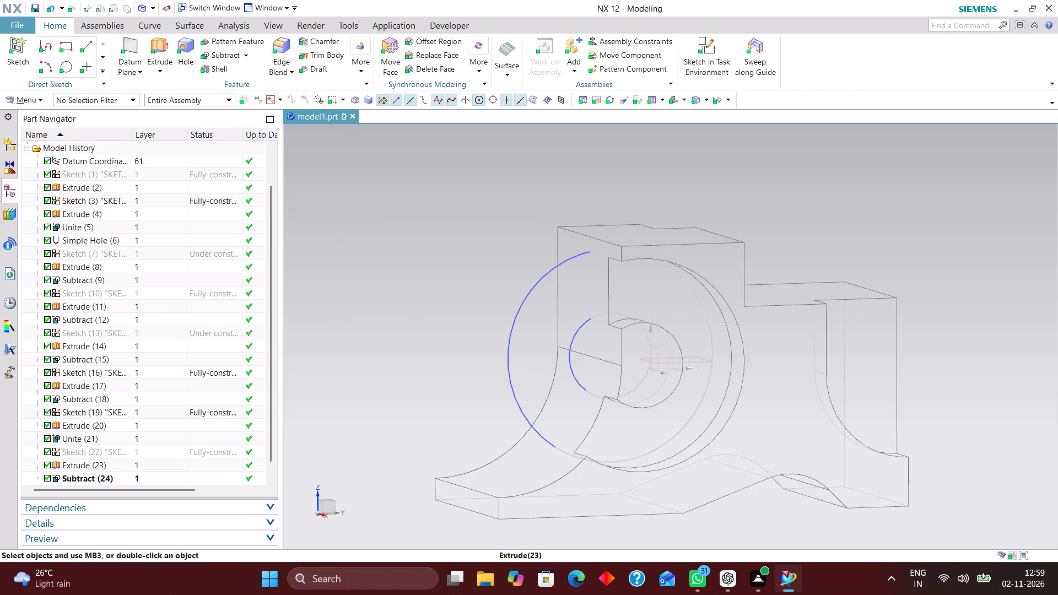
{"action": "left_click", "coordinate": [708, 100]}
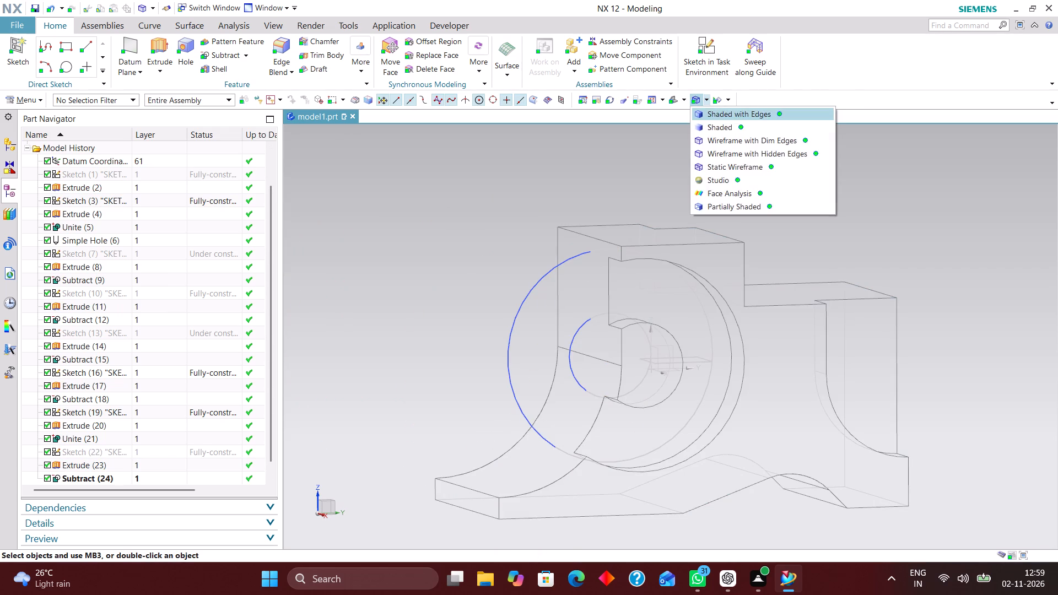
{"action": "left_click", "coordinate": [715, 117]}
{"action": "right_click_drag", "start_coordinate": [517, 311], "coordinate": [505, 350]}
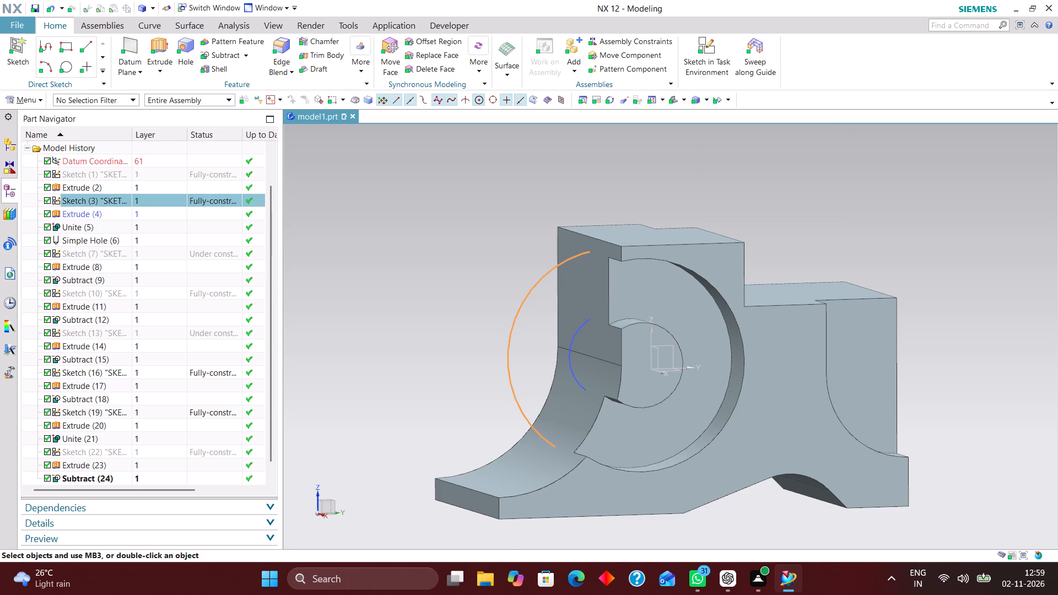
{"action": "right_click_drag", "start_coordinate": [570, 340], "coordinate": [565, 369]}
Edit the Ø50 circle's sketch with rollback, set the center's horizontal distance from the origin to 15 mm, and finish the sketch.
{"action": "middle_click", "coordinate": [906, 226]}
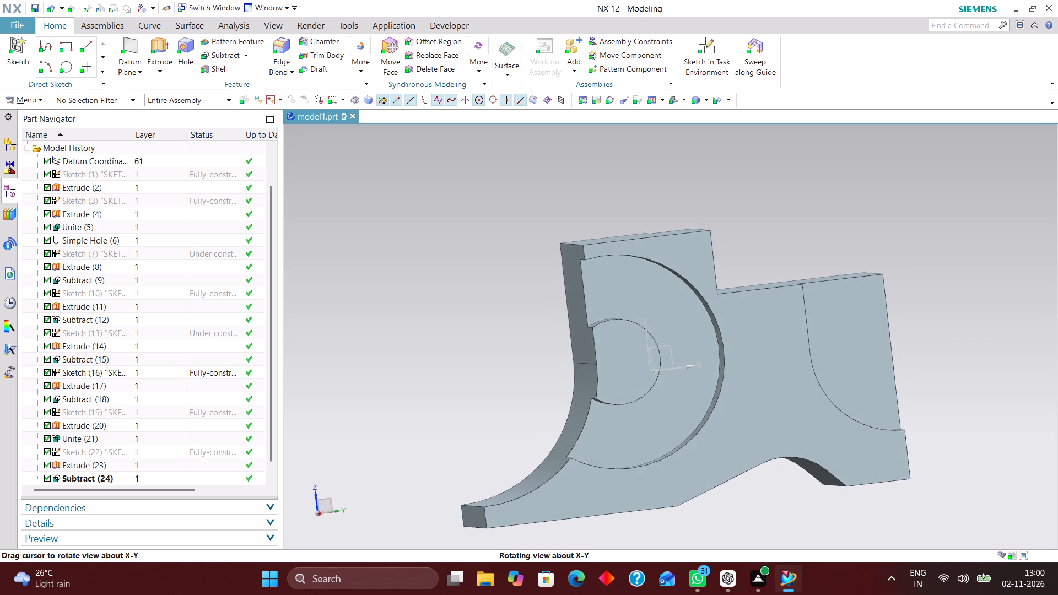
{"action": "scroll", "coordinate": [155, 230], "scroll_direction": "up", "scroll_amount": 5}
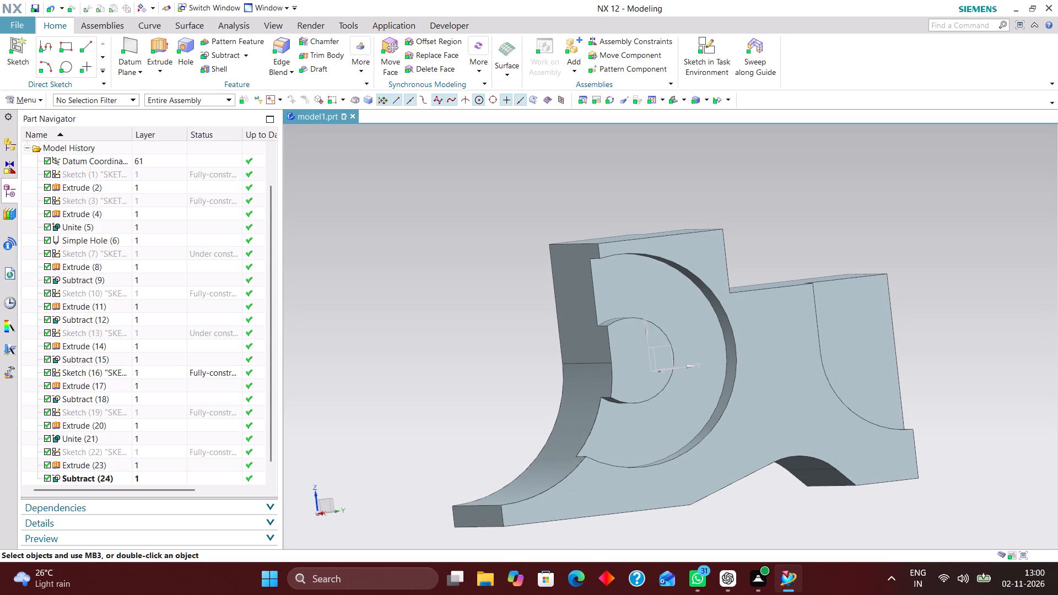
{"action": "left_click", "coordinate": [170, 242]}
{"action": "right_click", "coordinate": [173, 241]}
{"action": "left_click", "coordinate": [243, 267]}
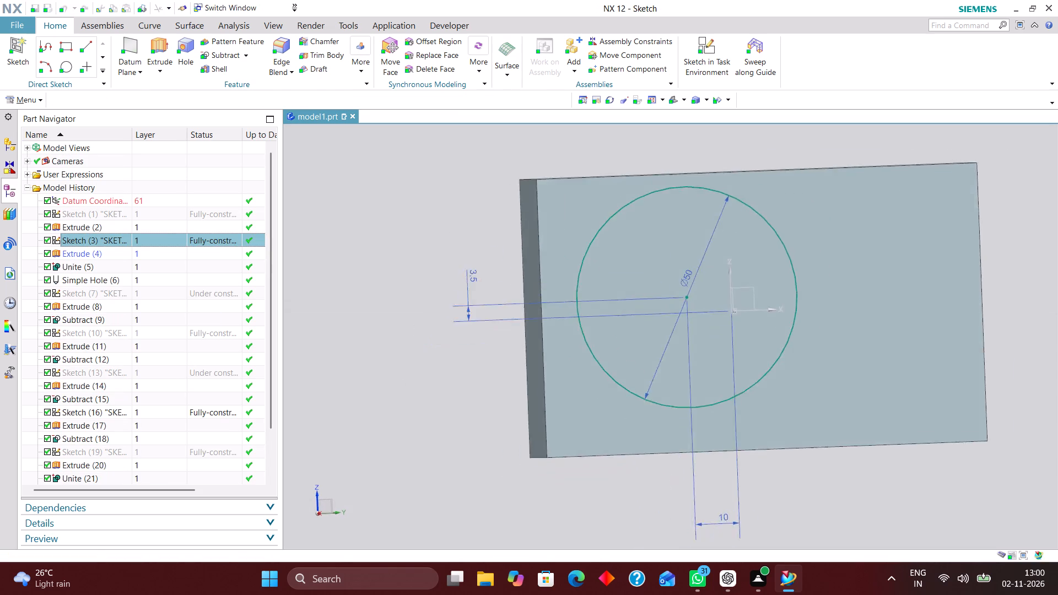
{"action": "scroll", "coordinate": [414, 272], "scroll_direction": "down", "scroll_amount": 1}
{"action": "double_click", "coordinate": [691, 452]}
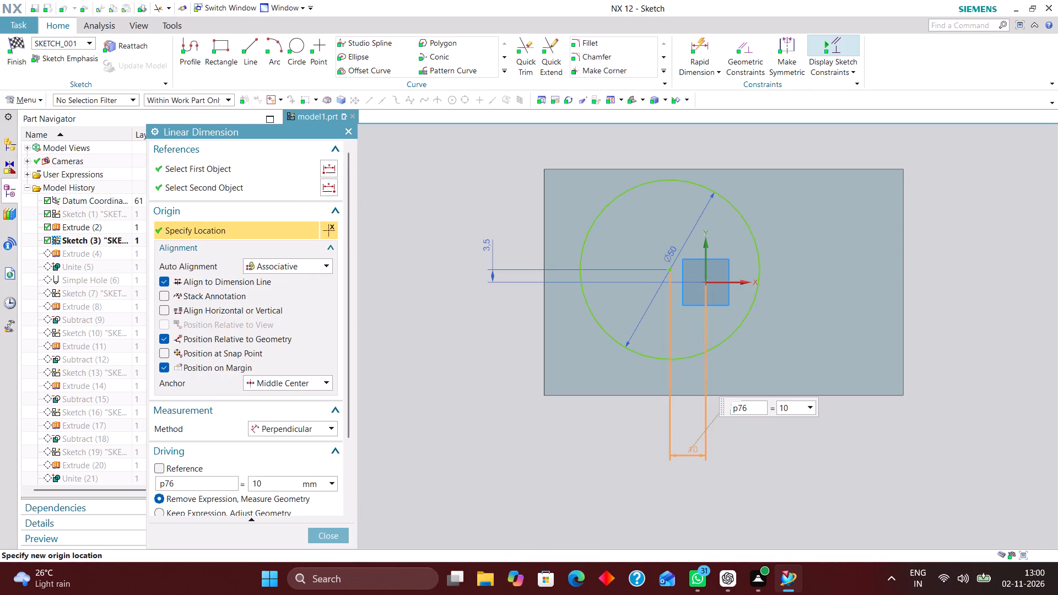
{"action": "left_click_drag", "start_coordinate": [800, 409], "coordinate": [683, 415]}
{"action": "type", "text": "15"}
{"action": "key", "text": "Return"}
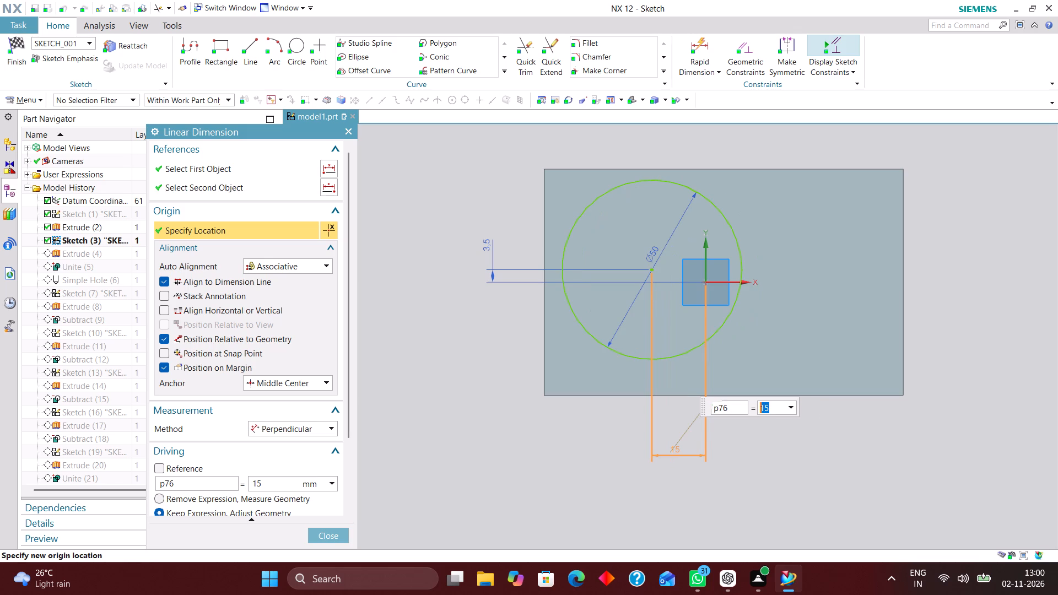
{"action": "left_click", "coordinate": [338, 533]}
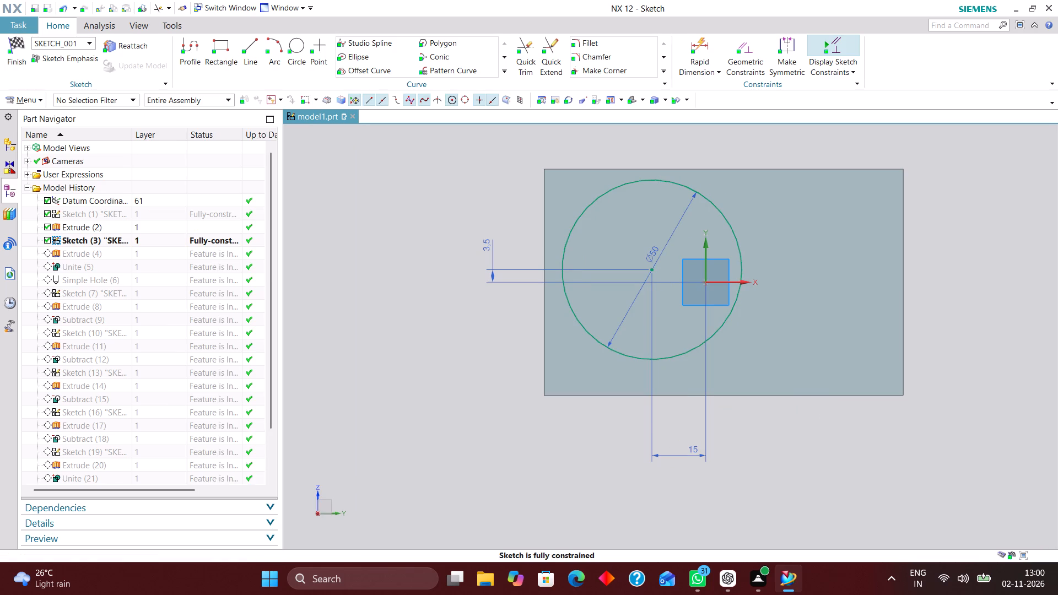
{"action": "left_click", "coordinate": [15, 40]}
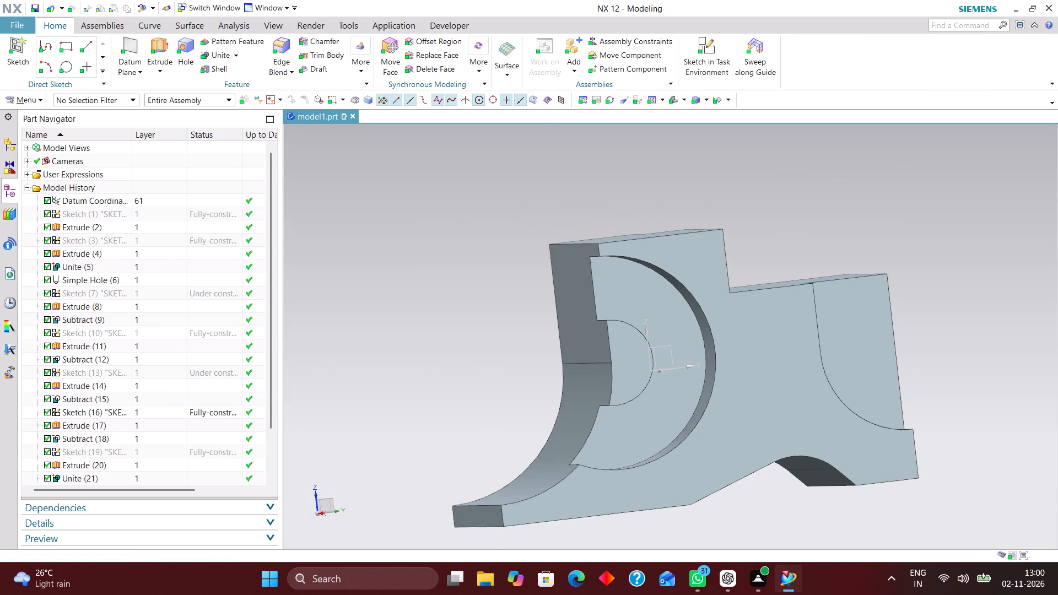
{"action": "middle_click_drag", "start_coordinate": [819, 210], "coordinate": [850, 210]}
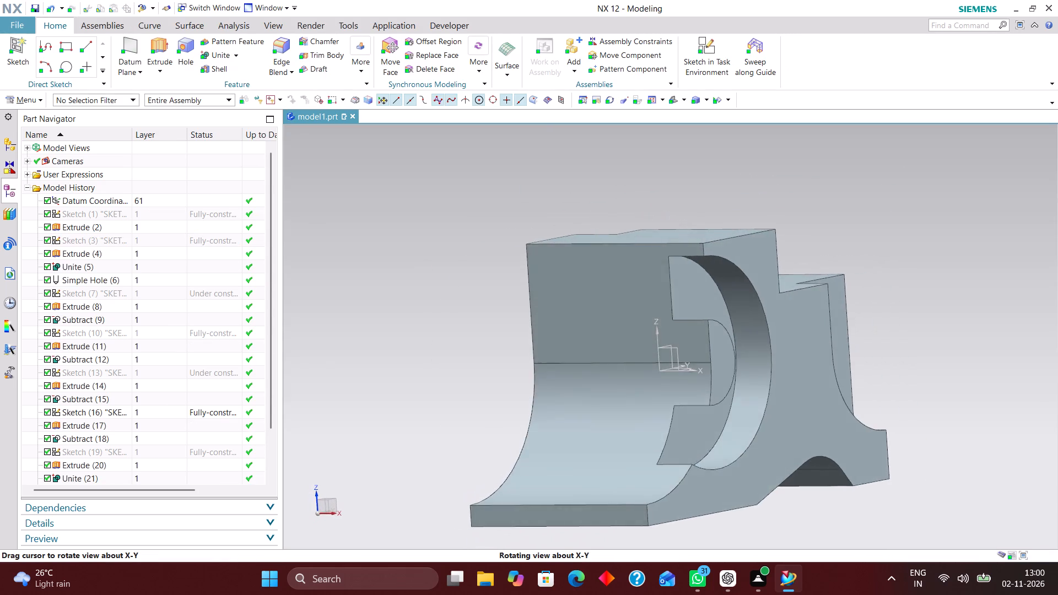
Examine the updated bracket from several sides, focusing on the circular recess and its boss, ending in an isometric view.
{"action": "middle_click_drag", "start_coordinate": [850, 210], "coordinate": [802, 215]}
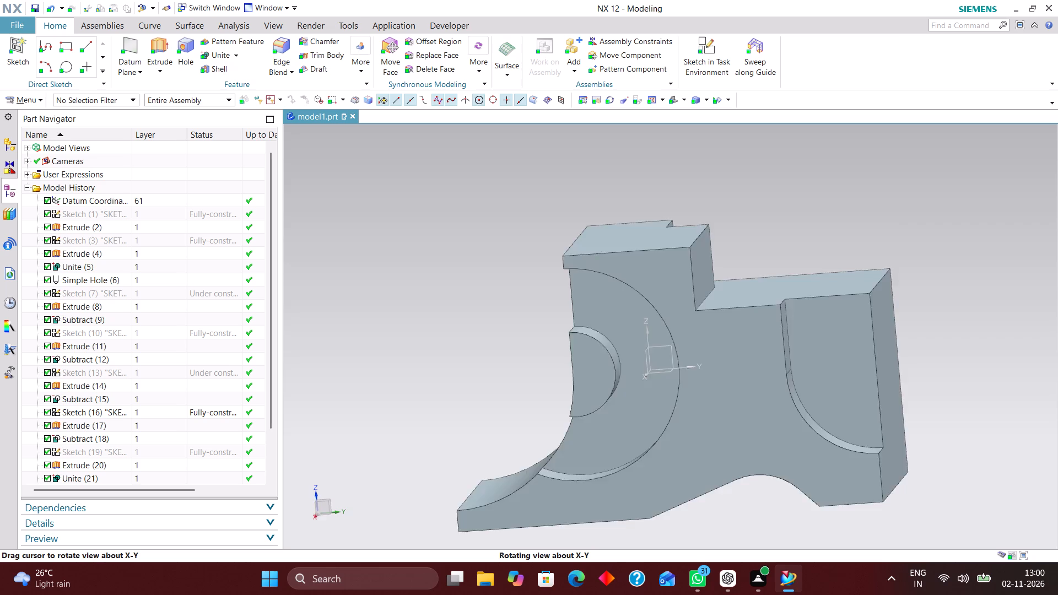
{"action": "middle_click_drag", "start_coordinate": [802, 215], "coordinate": [807, 212]}
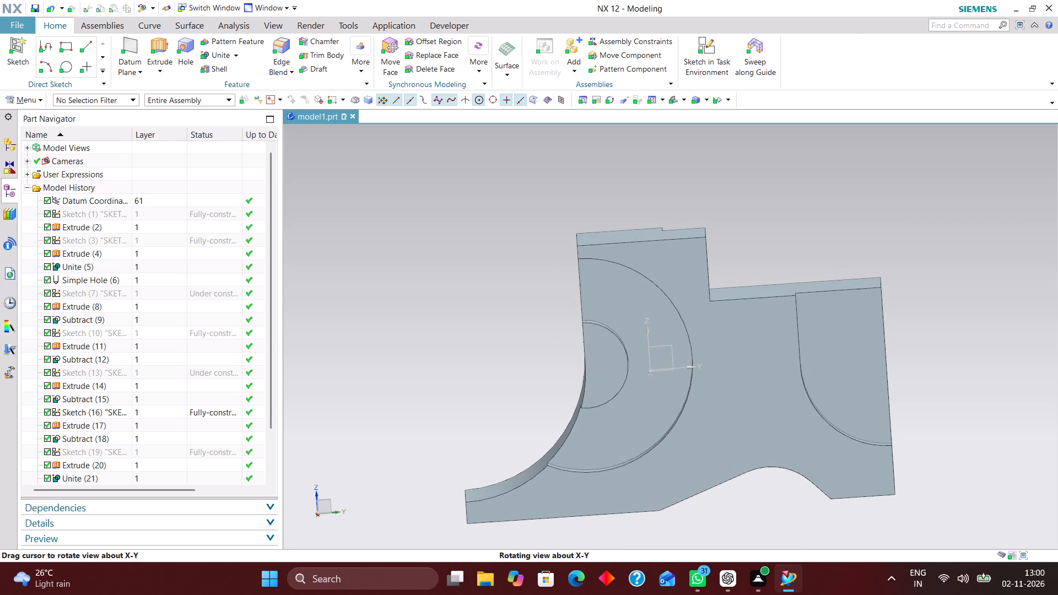
{"action": "middle_click_drag", "start_coordinate": [807, 212], "coordinate": [826, 212]}
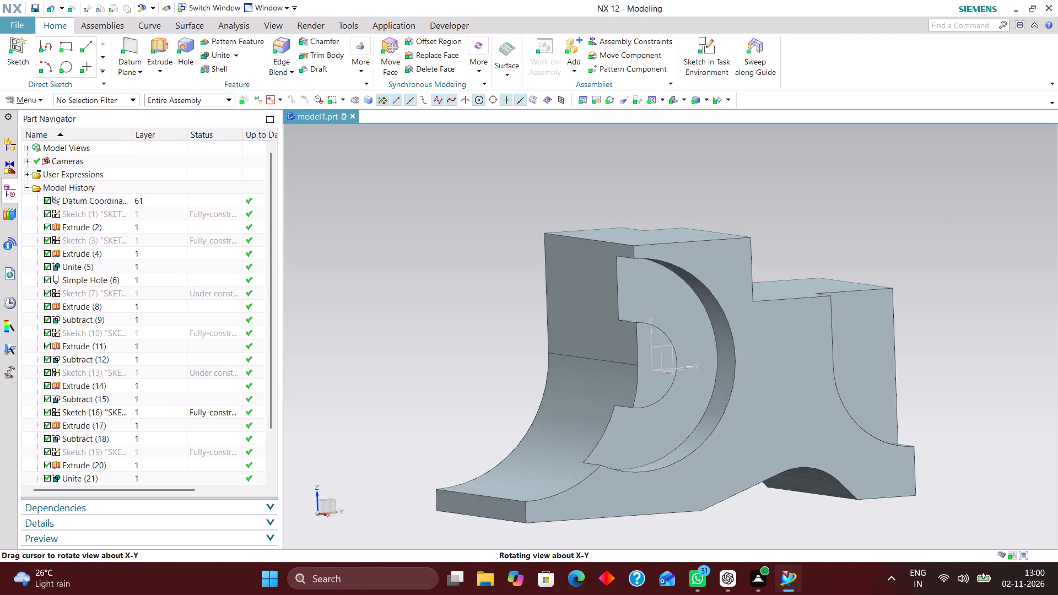
{"action": "middle_click_drag", "start_coordinate": [826, 212], "coordinate": [831, 213]}
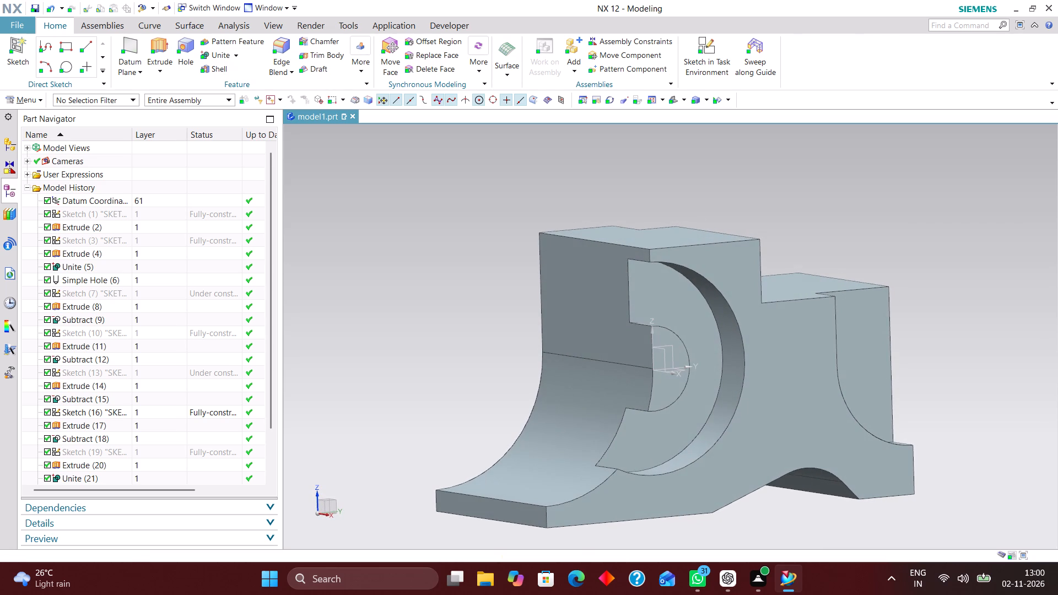
{"action": "scroll", "coordinate": [778, 184], "scroll_direction": "down", "scroll_amount": 3}
{"action": "scroll", "coordinate": [827, 161], "scroll_direction": "up", "scroll_amount": 2}
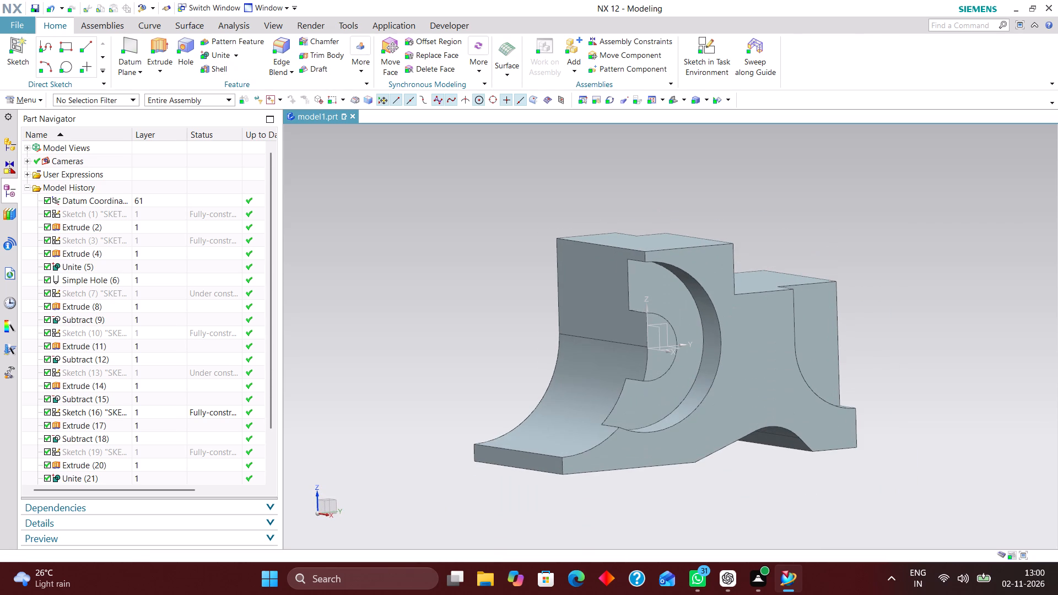
{"action": "left_click", "coordinate": [673, 99]}
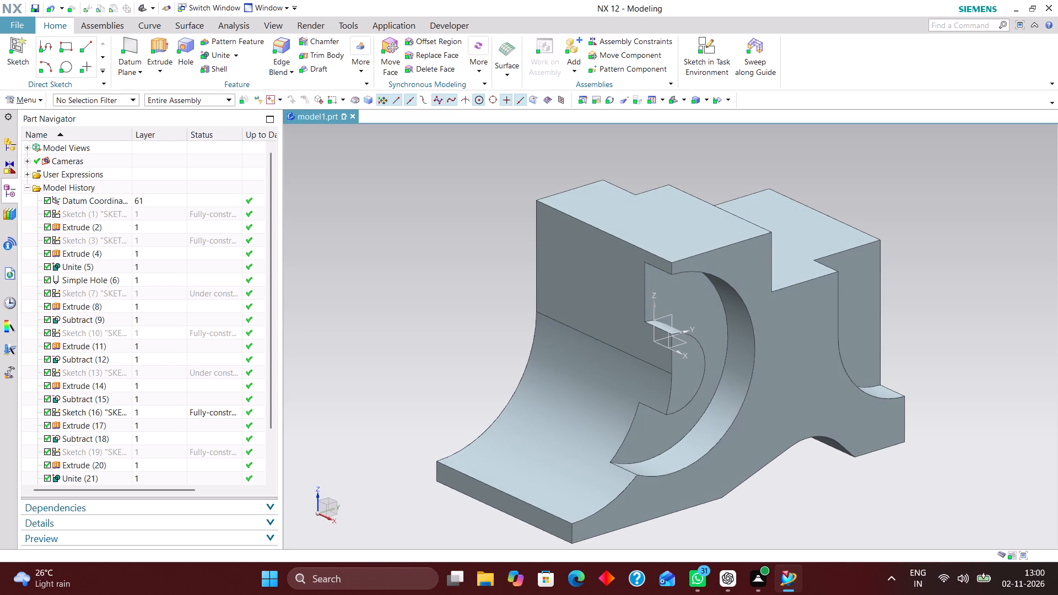
{"action": "scroll", "coordinate": [779, 263], "scroll_direction": "down", "scroll_amount": 2}
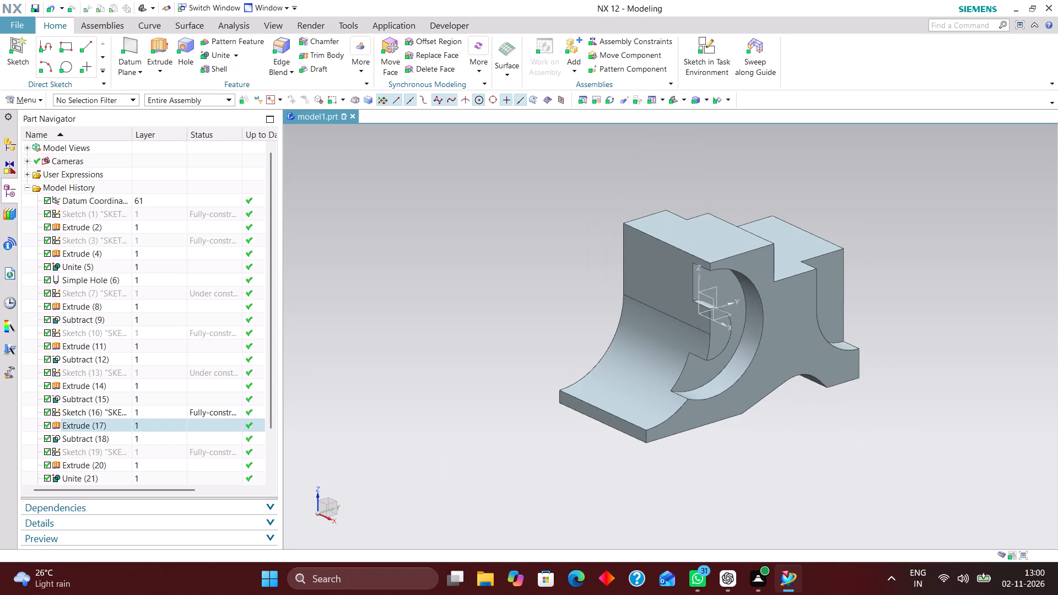
{"action": "scroll", "coordinate": [874, 237], "scroll_direction": "up", "scroll_amount": 2}
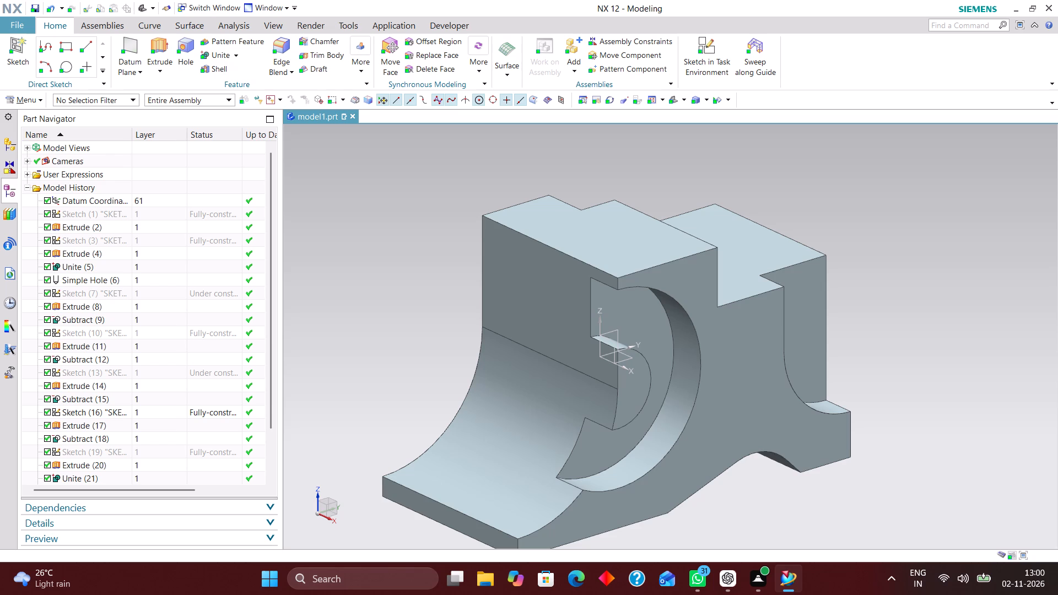
Measure the depth of the circular recess from the bracket's side face to the recess floor with Simple Distance.
{"action": "left_click", "coordinate": [224, 25]}
{"action": "left_click", "coordinate": [23, 51]}
{"action": "scroll", "coordinate": [656, 299], "scroll_direction": "up", "scroll_amount": 3}
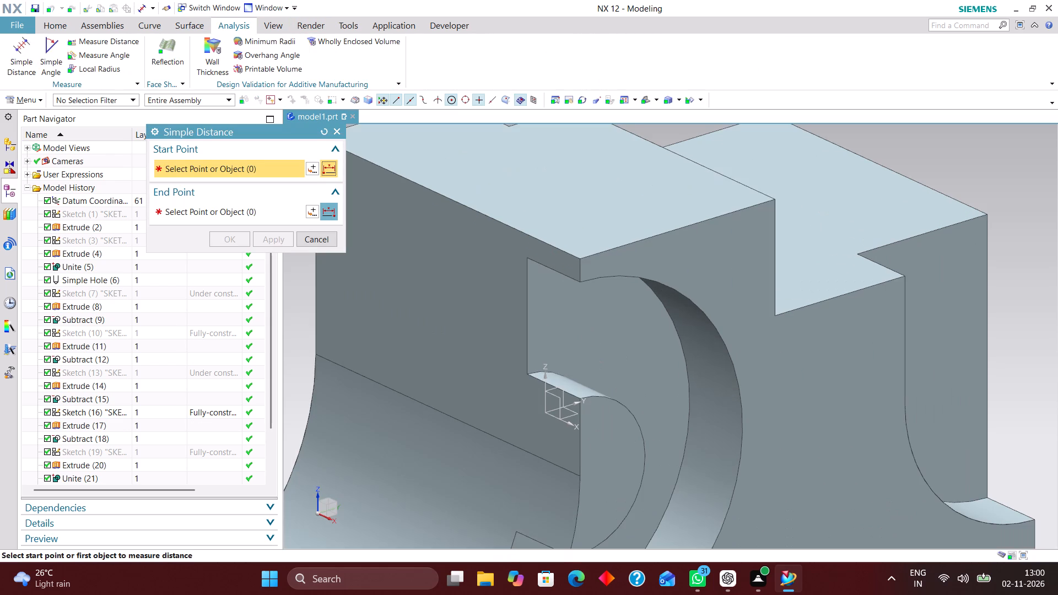
{"action": "left_click", "coordinate": [615, 261]}
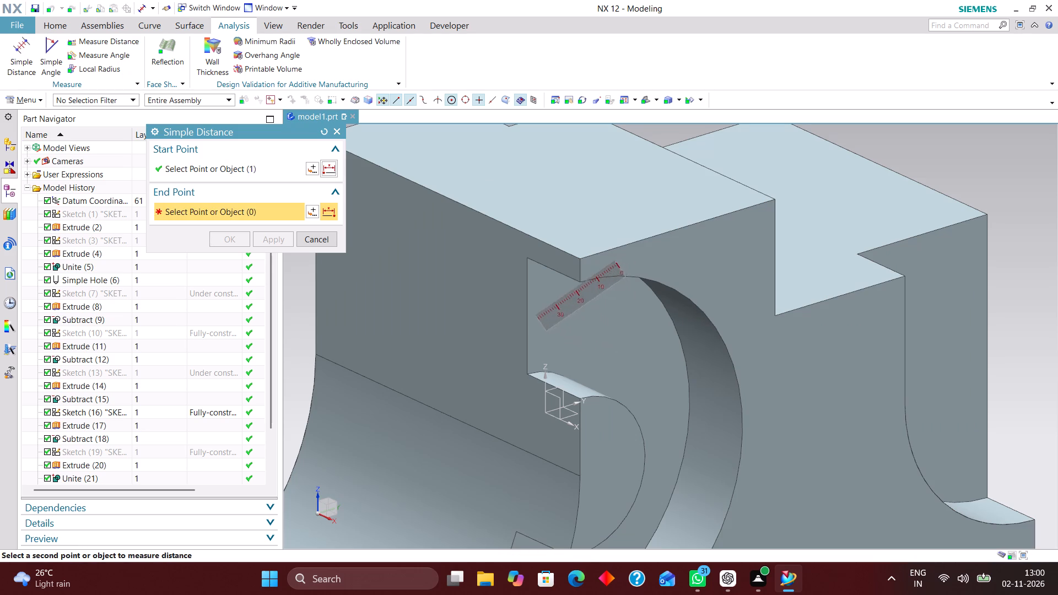
{"action": "left_click", "coordinate": [536, 312]}
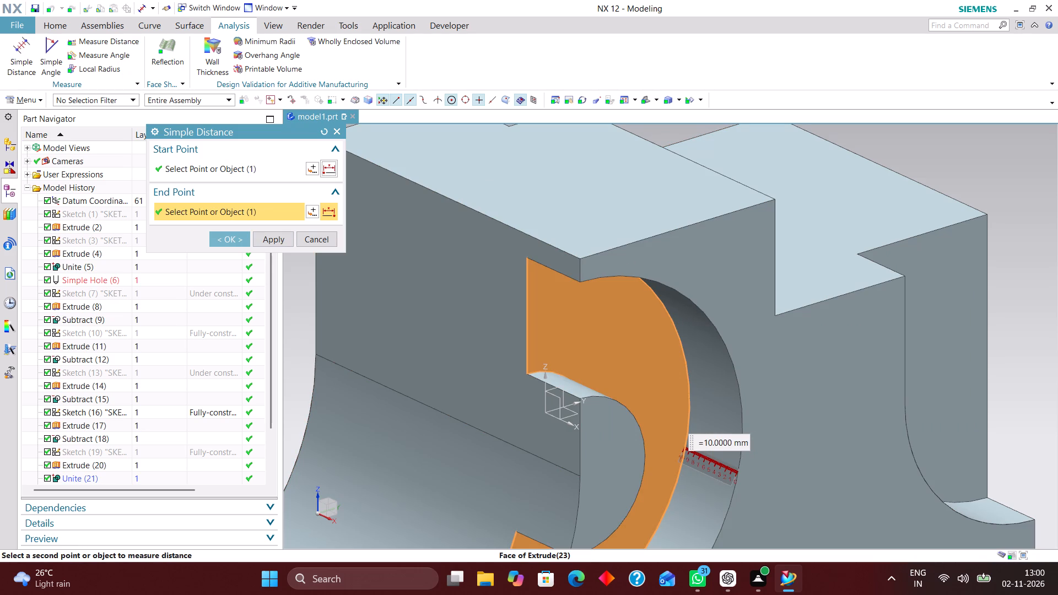
{"action": "left_click", "coordinate": [225, 237]}
{"action": "scroll", "coordinate": [213, 250], "scroll_direction": "down", "scroll_amount": 5}
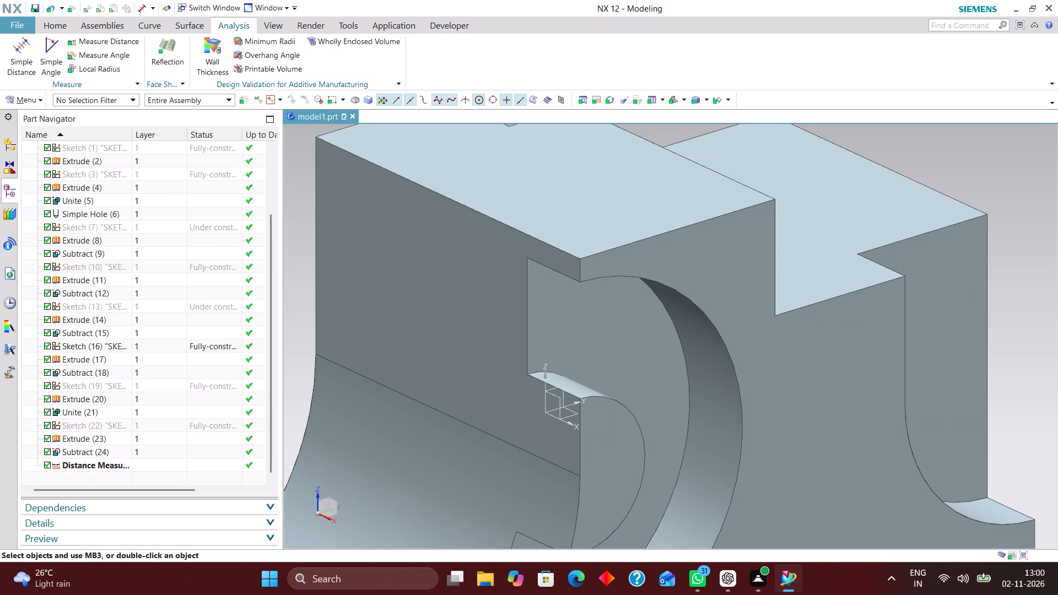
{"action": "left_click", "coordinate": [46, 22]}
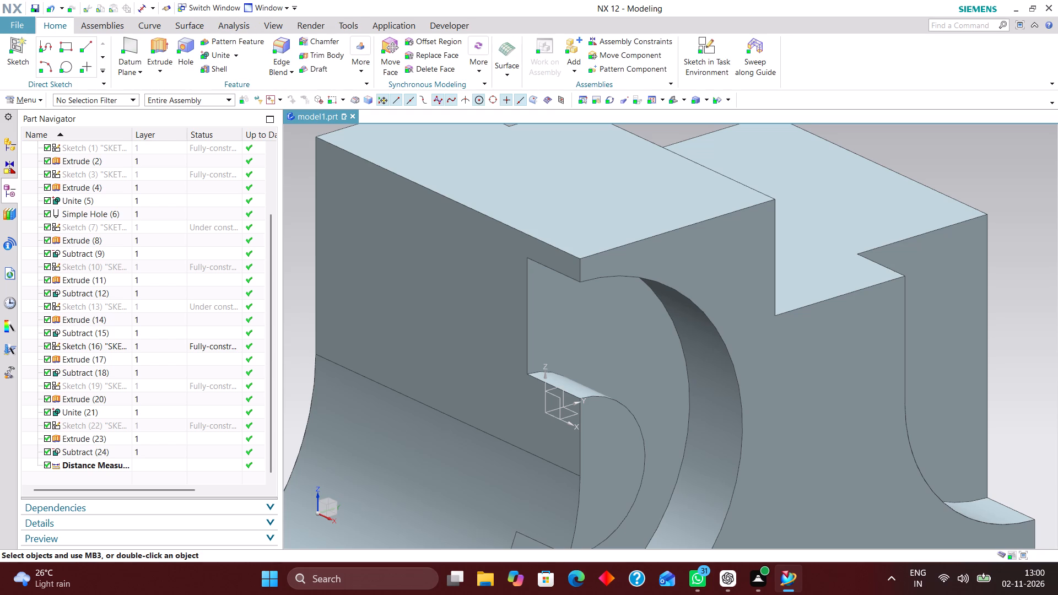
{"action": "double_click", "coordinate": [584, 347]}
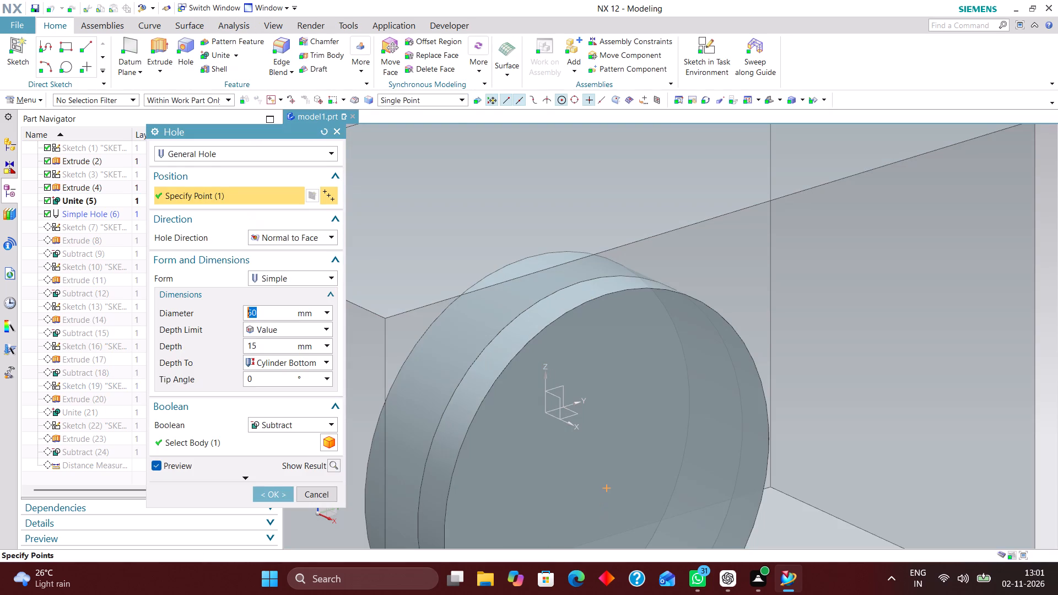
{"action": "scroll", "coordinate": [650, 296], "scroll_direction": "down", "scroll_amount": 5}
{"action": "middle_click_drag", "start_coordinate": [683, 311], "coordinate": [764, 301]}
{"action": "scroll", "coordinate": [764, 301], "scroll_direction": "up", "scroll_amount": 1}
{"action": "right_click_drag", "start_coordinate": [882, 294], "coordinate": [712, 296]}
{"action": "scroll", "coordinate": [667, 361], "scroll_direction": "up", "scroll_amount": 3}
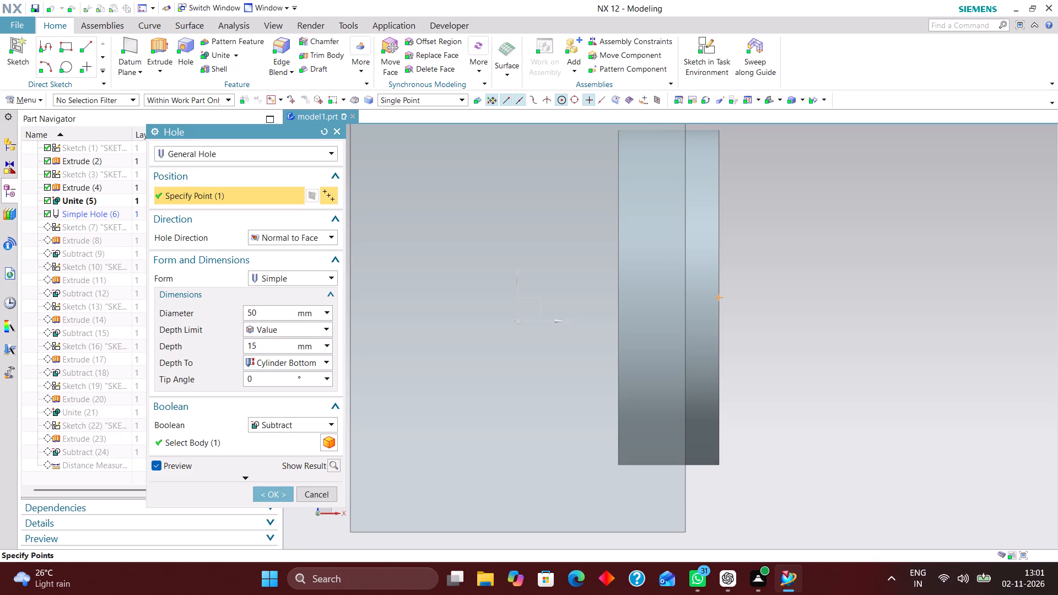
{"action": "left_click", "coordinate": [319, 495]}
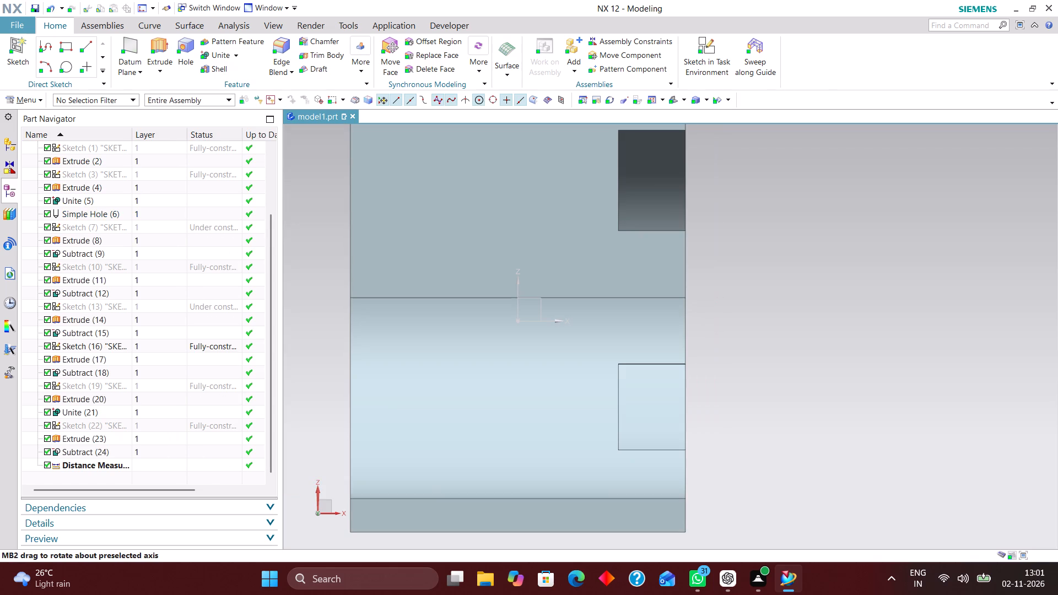
Edit the Ø50 simple hole forming the circular recess and set its depth to 18 mm.
{"action": "middle_click_drag", "start_coordinate": [749, 380], "coordinate": [730, 388]}
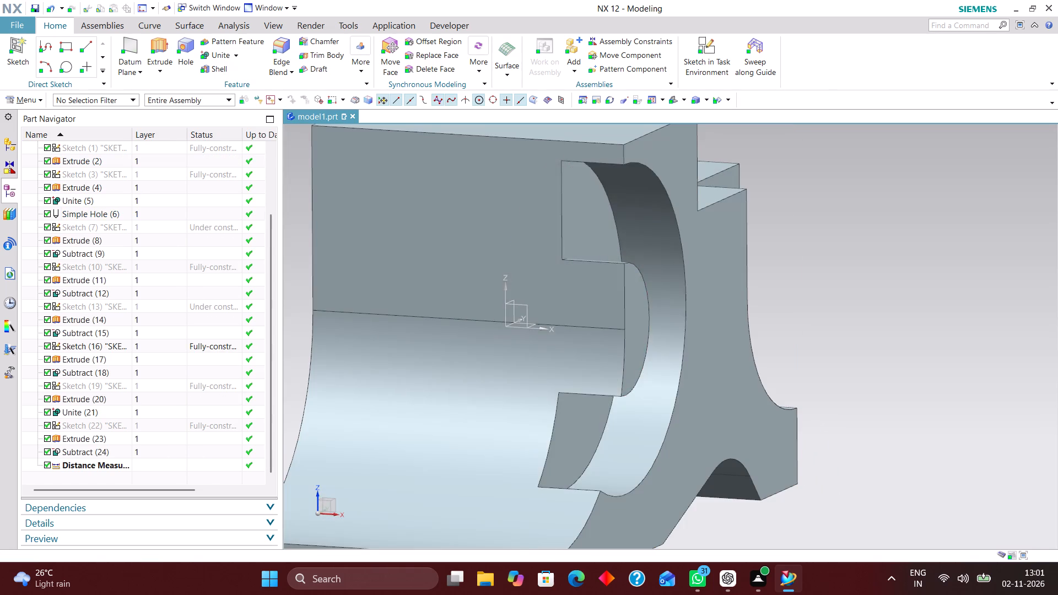
{"action": "double_click", "coordinate": [675, 305]}
{"action": "right_click_drag", "start_coordinate": [971, 326], "coordinate": [918, 325]}
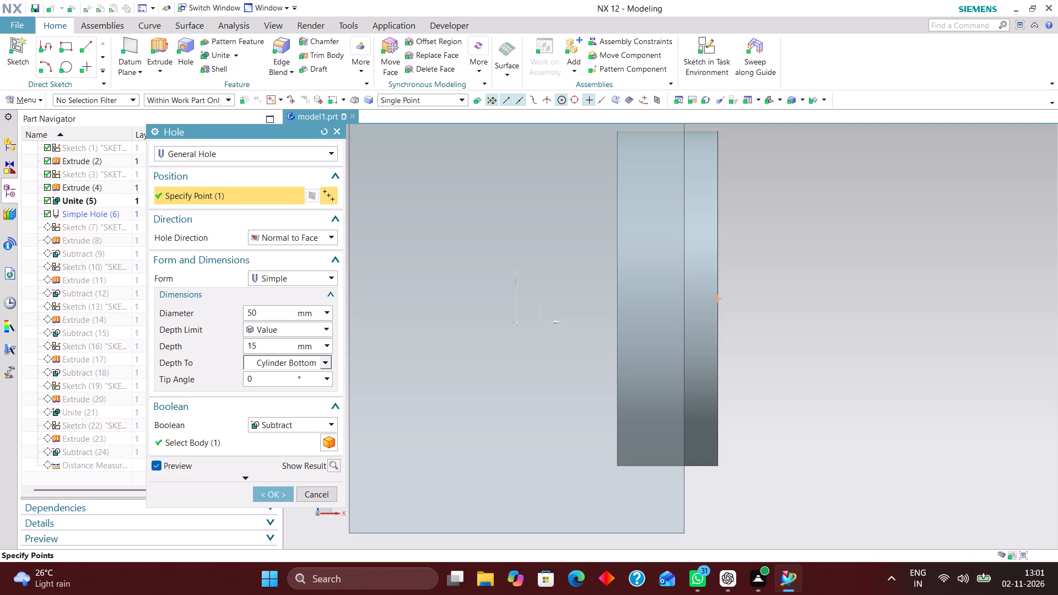
{"action": "left_click_drag", "start_coordinate": [266, 346], "coordinate": [143, 345]}
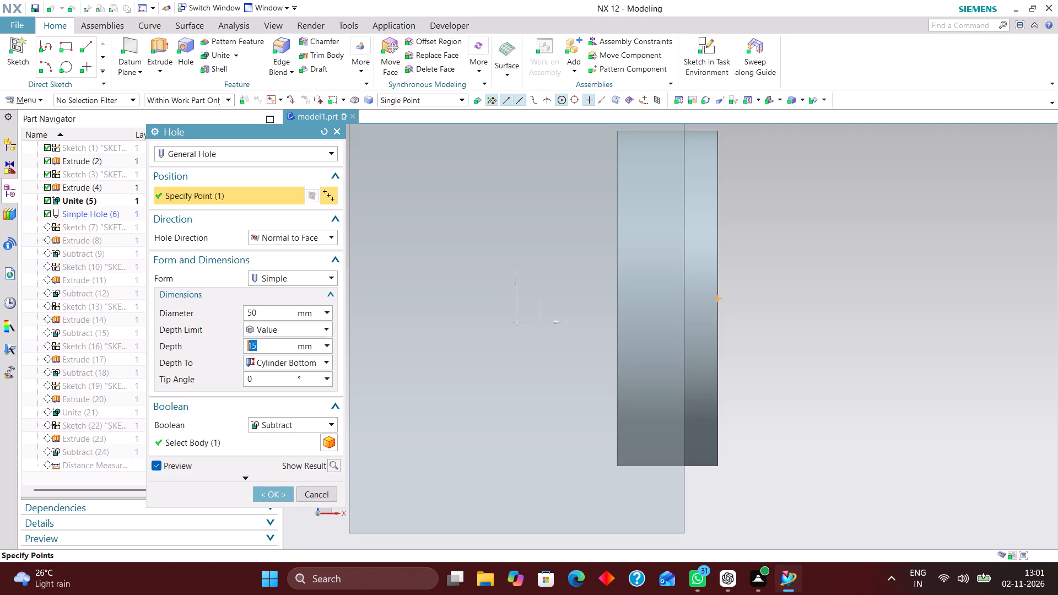
{"action": "middle_click_drag", "start_coordinate": [888, 362], "coordinate": [868, 375]}
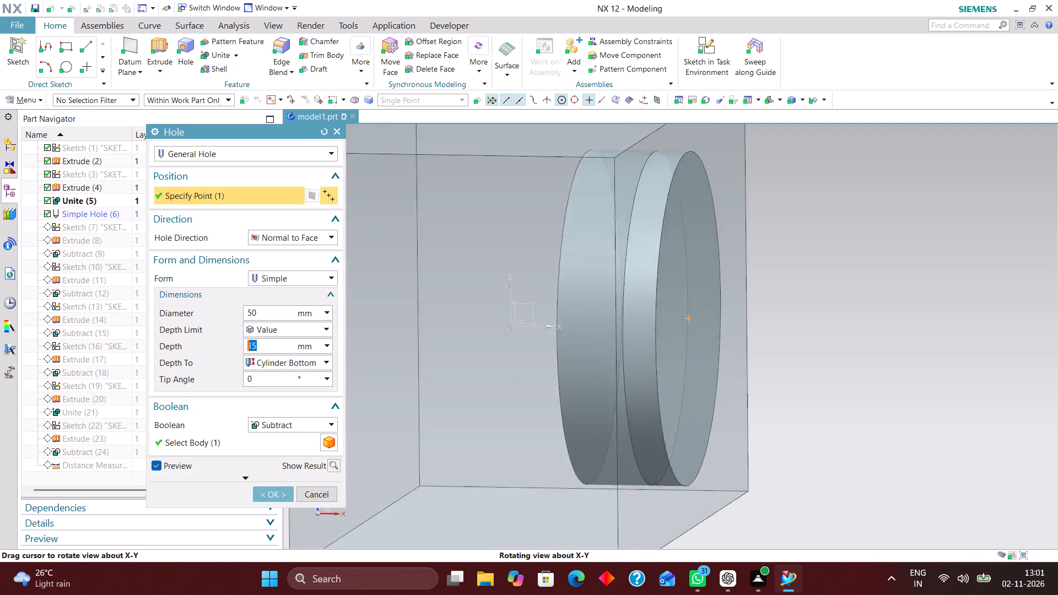
{"action": "middle_click_drag", "start_coordinate": [868, 375], "coordinate": [856, 394]}
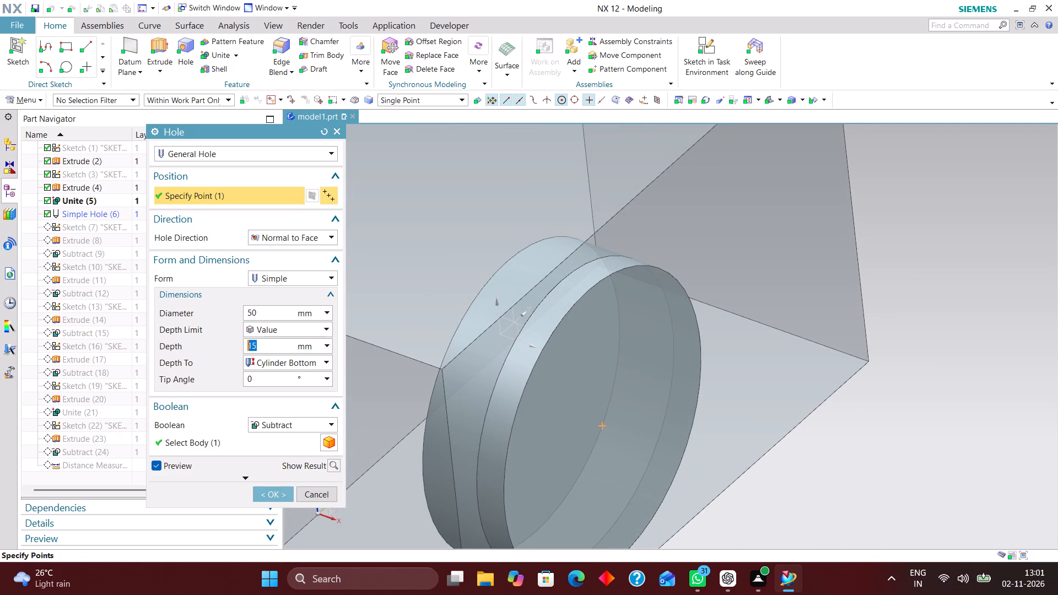
{"action": "middle_click_drag", "start_coordinate": [877, 371], "coordinate": [893, 356]}
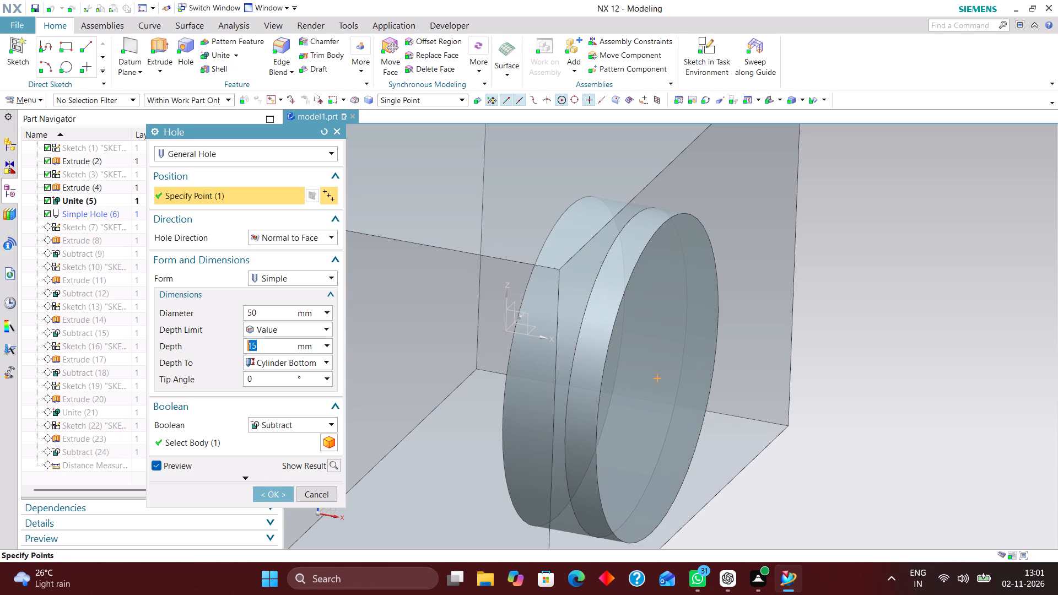
{"action": "type", "text": "18"}
{"action": "key", "text": "Return"}
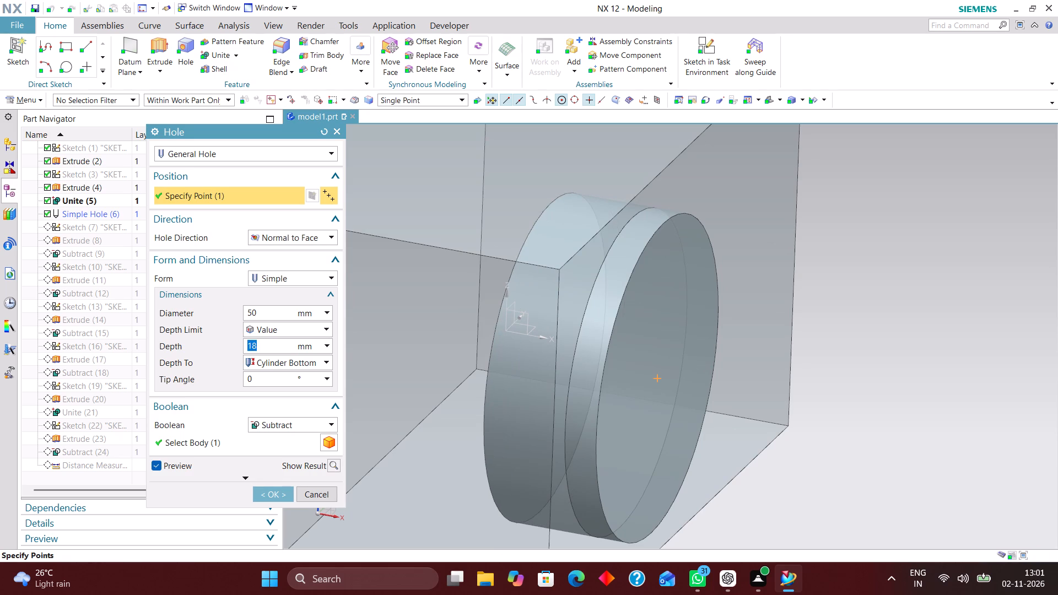
{"action": "left_click", "coordinate": [280, 489]}
Recheck the recess depth using the existing distance measurement in the model history.
{"action": "scroll", "coordinate": [176, 354], "scroll_direction": "down", "scroll_amount": 3}
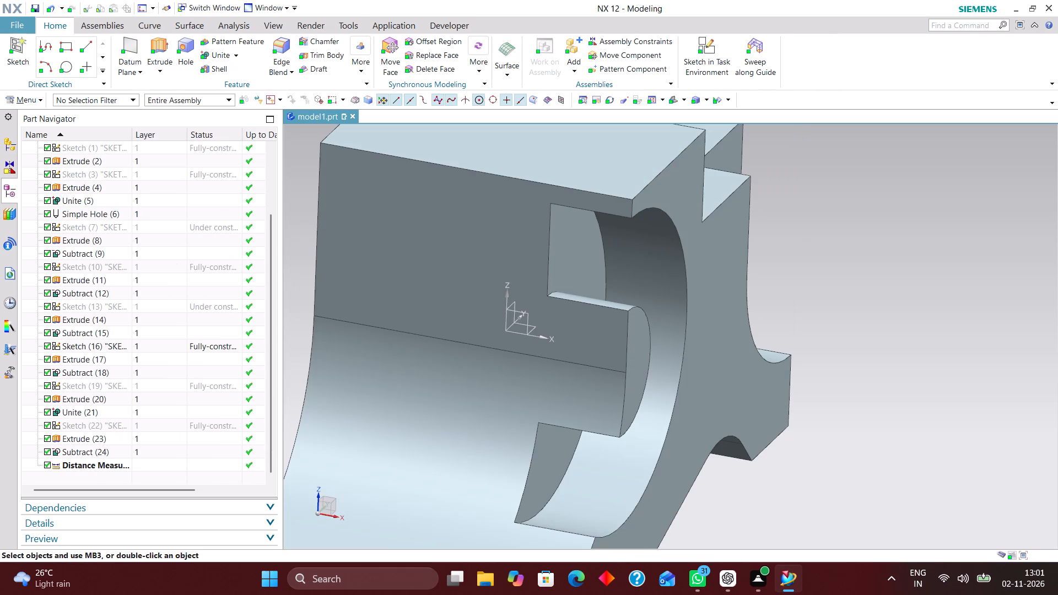
{"action": "left_click", "coordinate": [168, 464]}
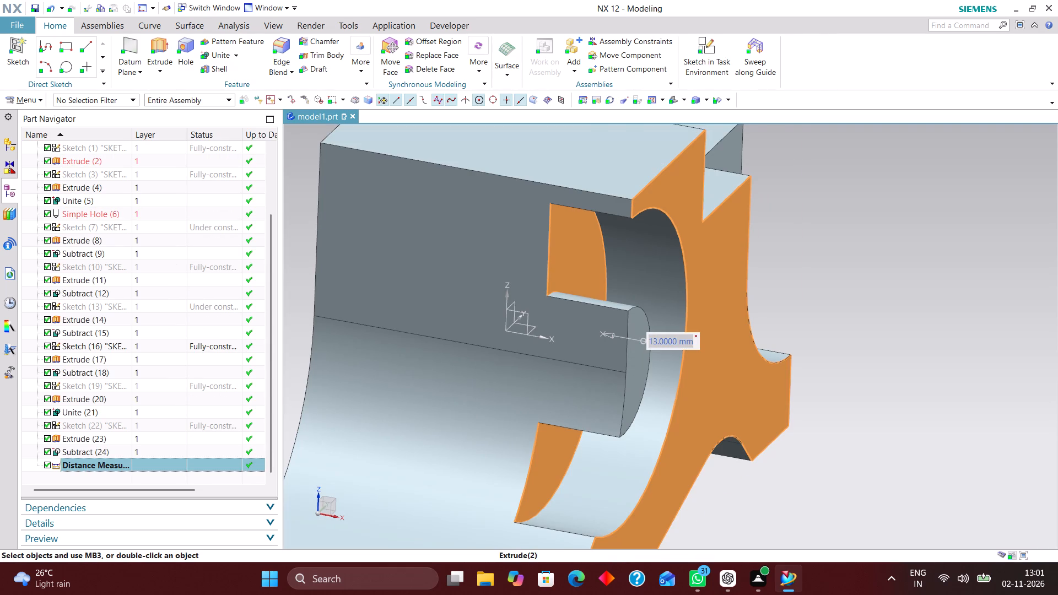
{"action": "left_click", "coordinate": [673, 102]}
{"action": "left_click", "coordinate": [1002, 299]}
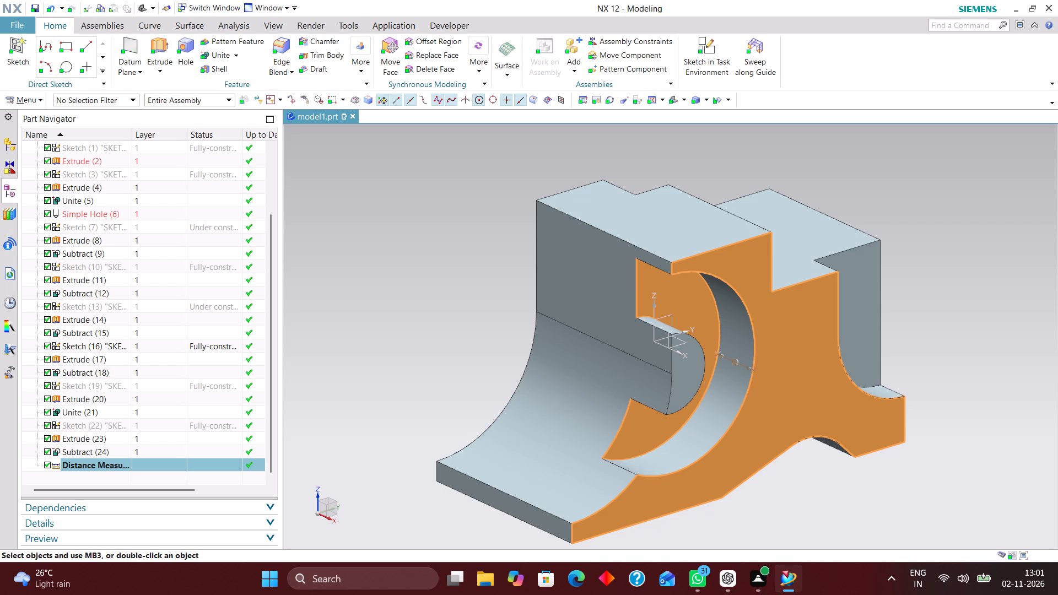
Edit the Ø20 boss extrusion inside the recess and set its end distance to 20 mm.
{"action": "double_click", "coordinate": [682, 379]}
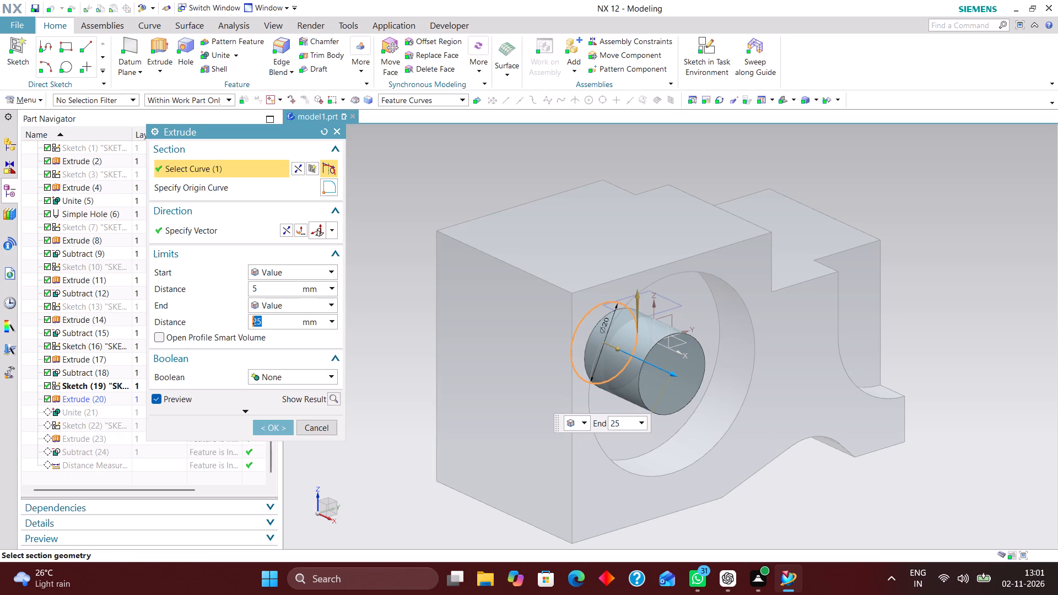
{"action": "middle_click_drag", "start_coordinate": [969, 337], "coordinate": [1019, 333]}
{"action": "middle_click_drag", "start_coordinate": [1010, 327], "coordinate": [970, 308]}
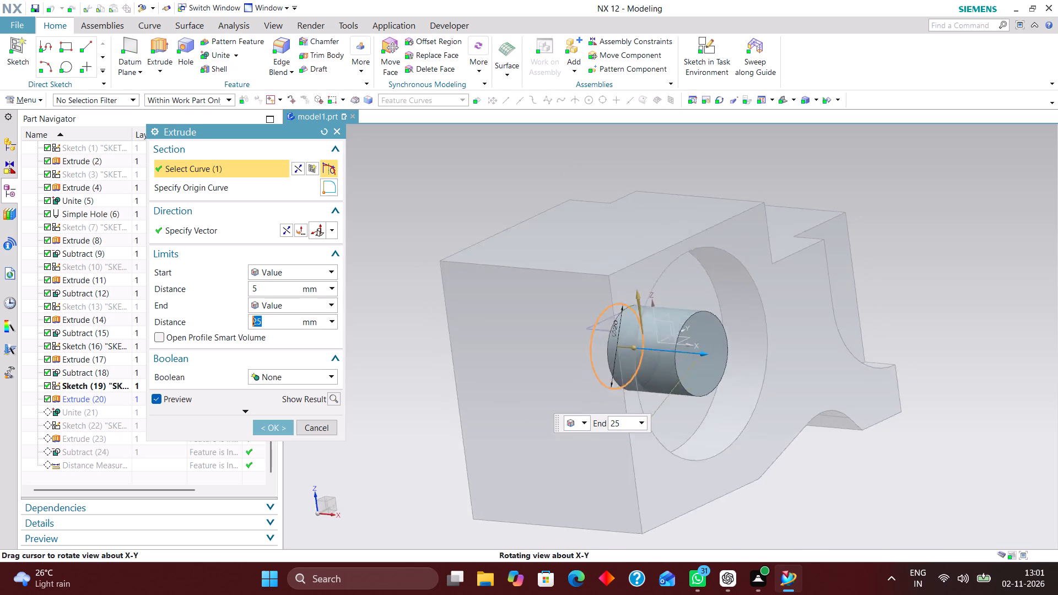
{"action": "middle_click_drag", "start_coordinate": [970, 308], "coordinate": [989, 308]}
{"action": "right_click_drag", "start_coordinate": [996, 305], "coordinate": [897, 310]}
{"action": "scroll", "coordinate": [791, 318], "scroll_direction": "up", "scroll_amount": 4}
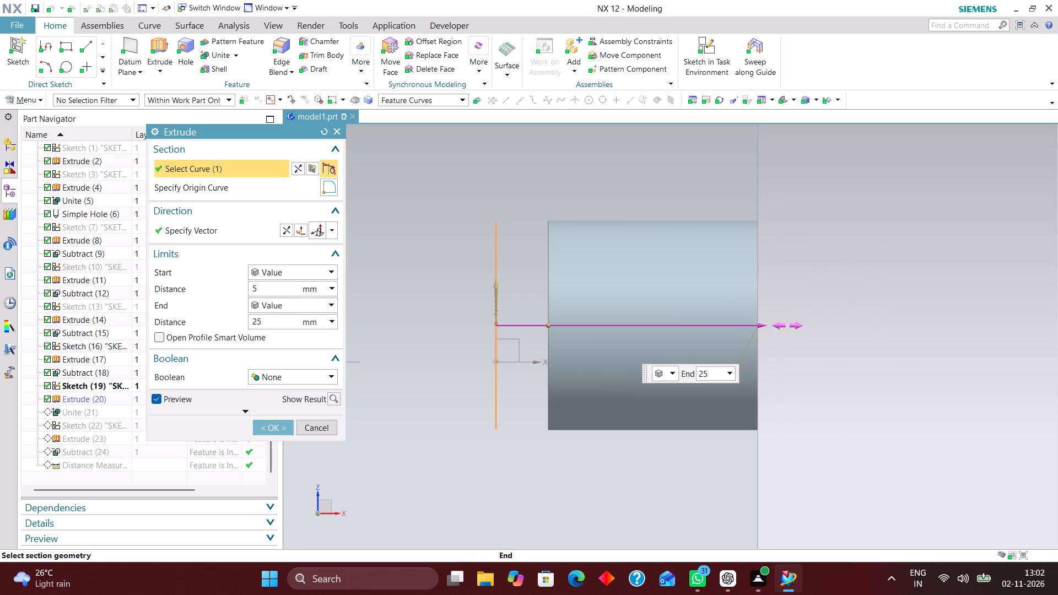
{"action": "left_click_drag", "start_coordinate": [759, 325], "coordinate": [705, 317]}
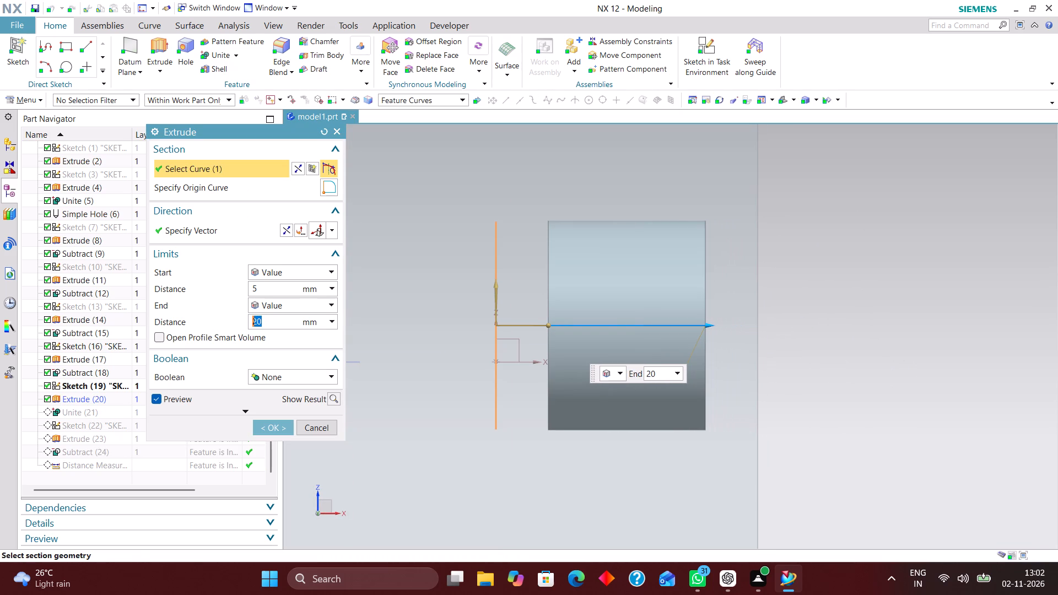
{"action": "left_click", "coordinate": [279, 426]}
{"action": "middle_click_drag", "start_coordinate": [859, 367], "coordinate": [816, 373]}
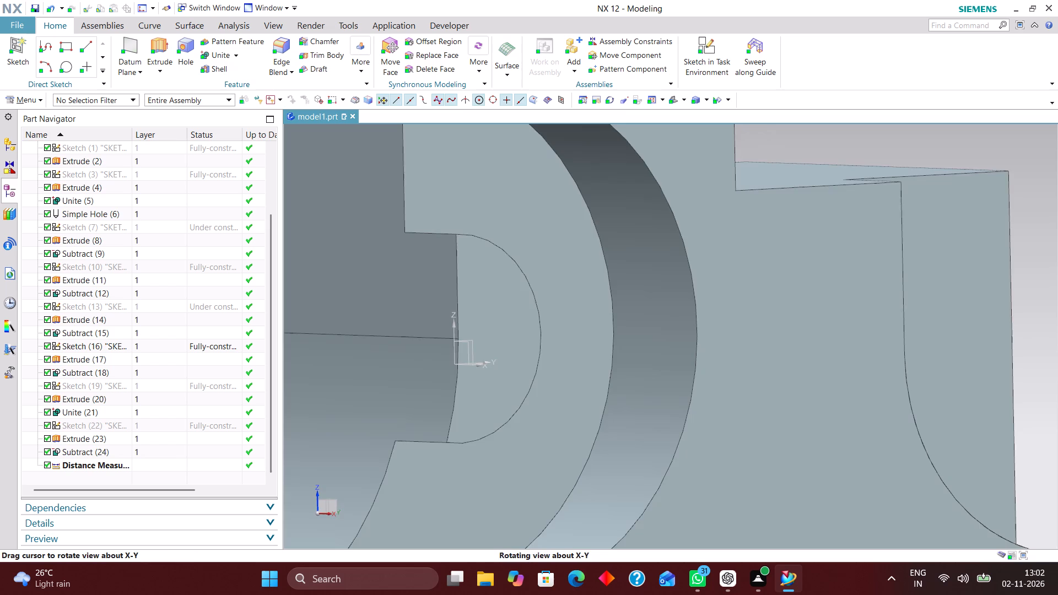
{"action": "middle_click_drag", "start_coordinate": [816, 373], "coordinate": [815, 376]}
{"action": "scroll", "coordinate": [843, 366], "scroll_direction": "down", "scroll_amount": 4}
{"action": "left_click", "coordinate": [673, 96]}
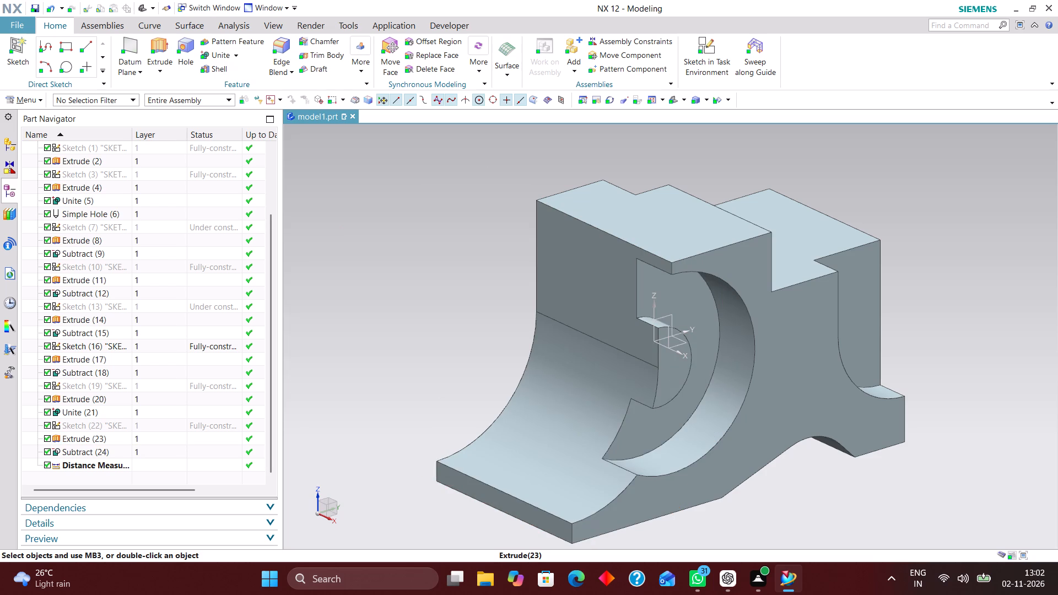
Start a sketch on the YZ datum plane and draw a circle about 11.8 mm in diameter outside the bracket's concave side.
{"action": "left_click", "coordinate": [704, 46]}
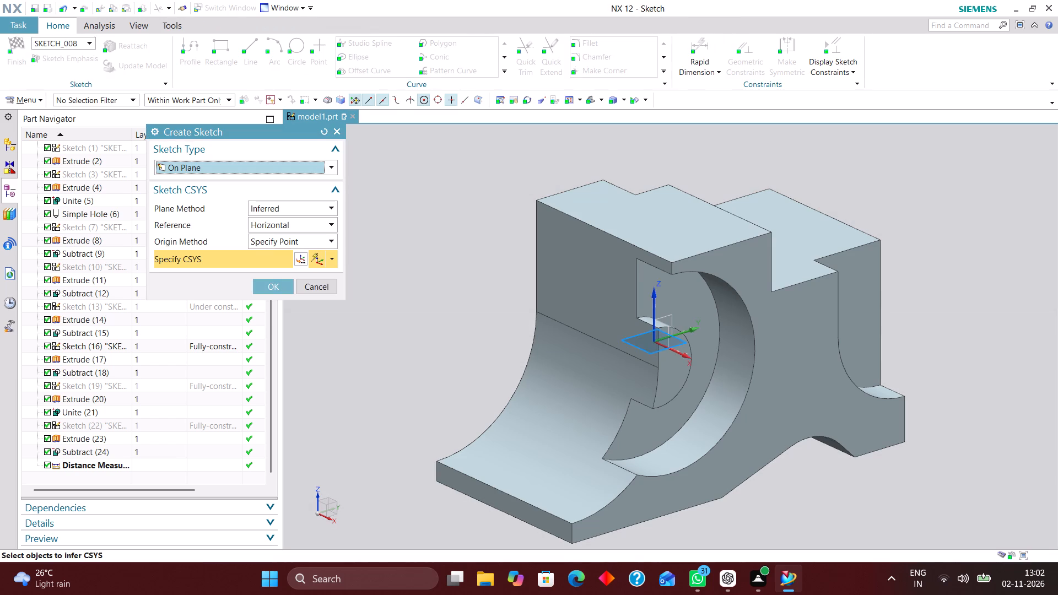
{"action": "left_click", "coordinate": [670, 316]}
{"action": "left_click", "coordinate": [281, 285]}
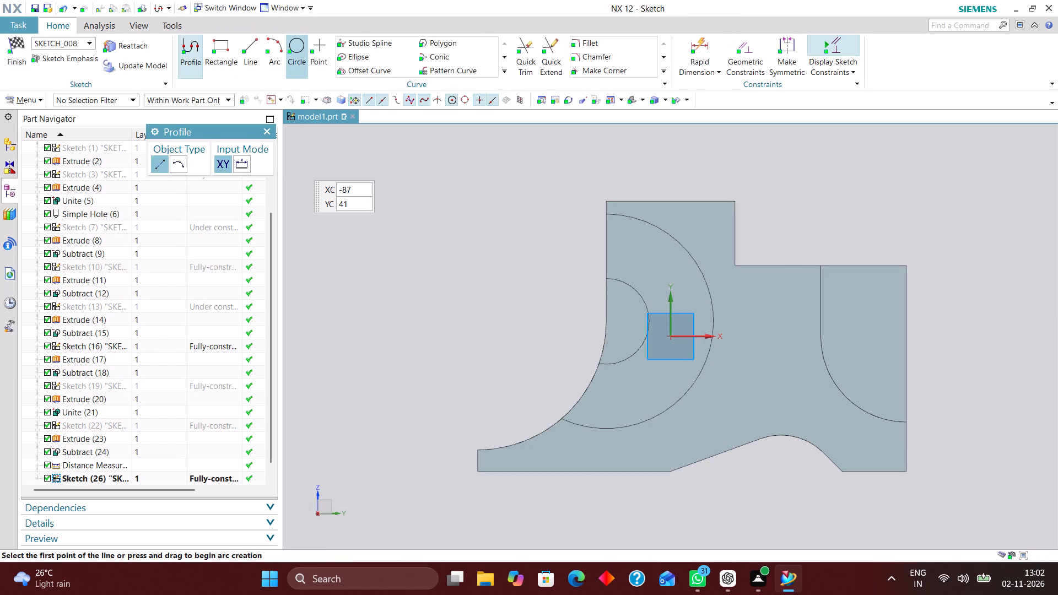
{"action": "left_click", "coordinate": [295, 46]}
{"action": "left_click", "coordinate": [529, 312]}
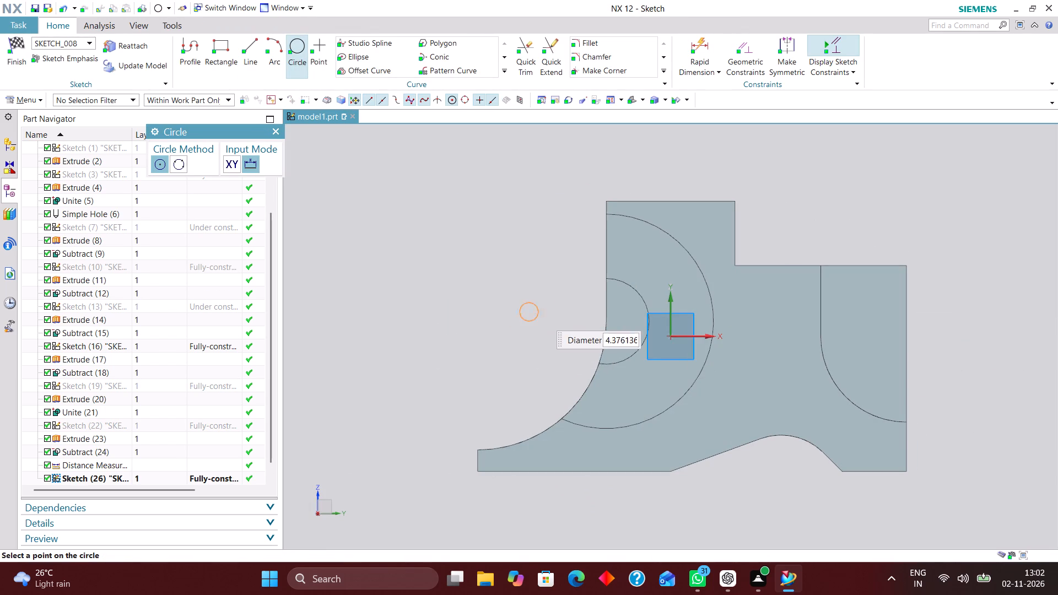
{"action": "left_click", "coordinate": [548, 328]}
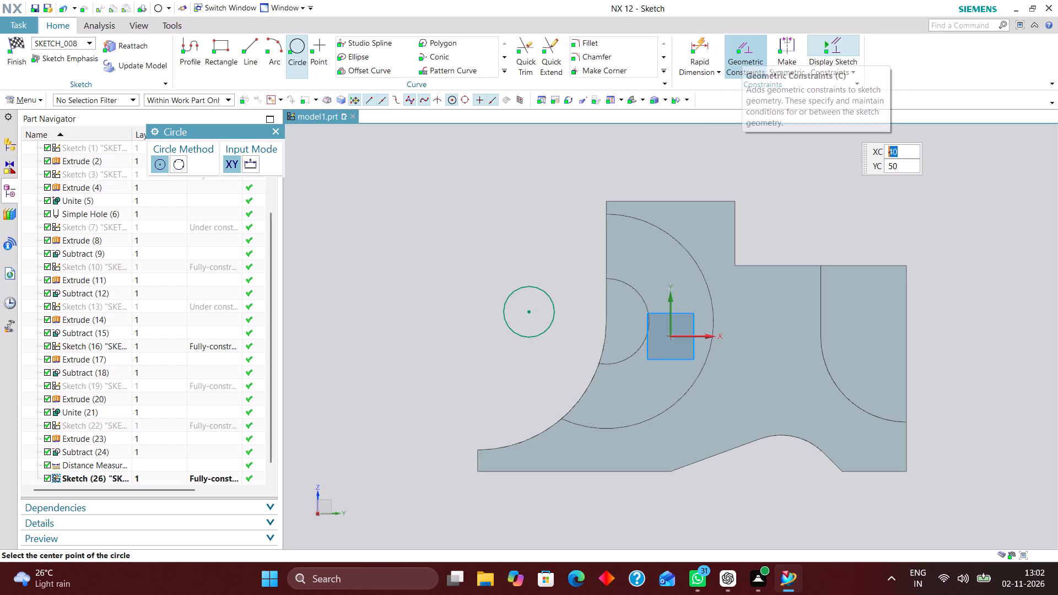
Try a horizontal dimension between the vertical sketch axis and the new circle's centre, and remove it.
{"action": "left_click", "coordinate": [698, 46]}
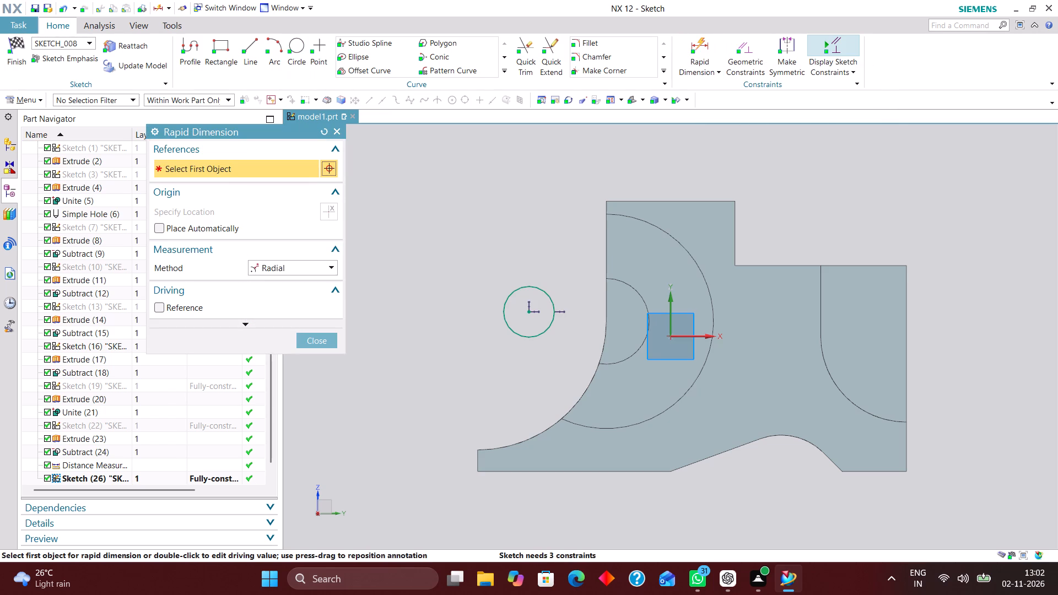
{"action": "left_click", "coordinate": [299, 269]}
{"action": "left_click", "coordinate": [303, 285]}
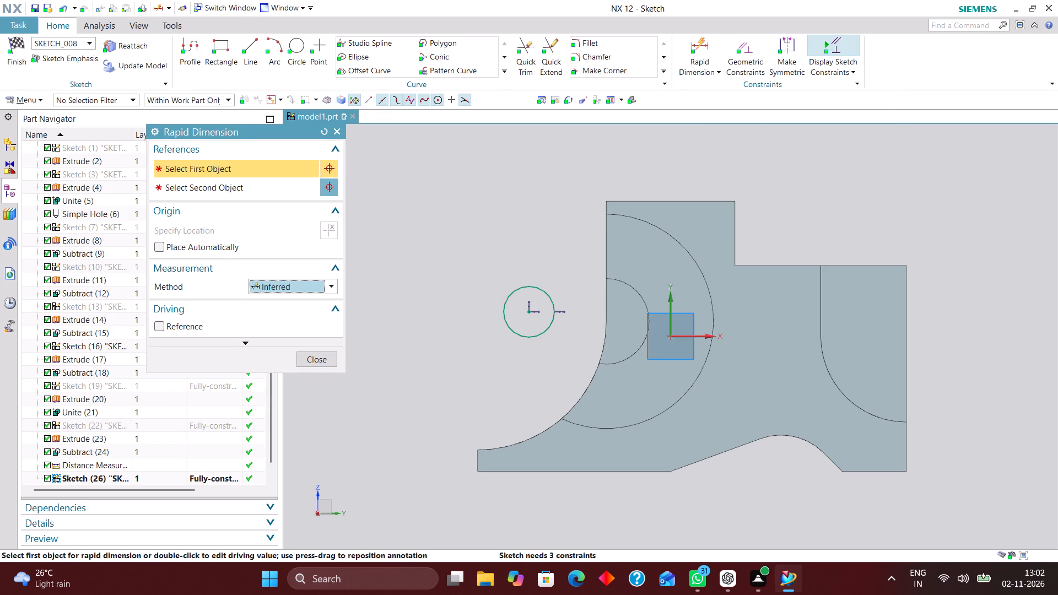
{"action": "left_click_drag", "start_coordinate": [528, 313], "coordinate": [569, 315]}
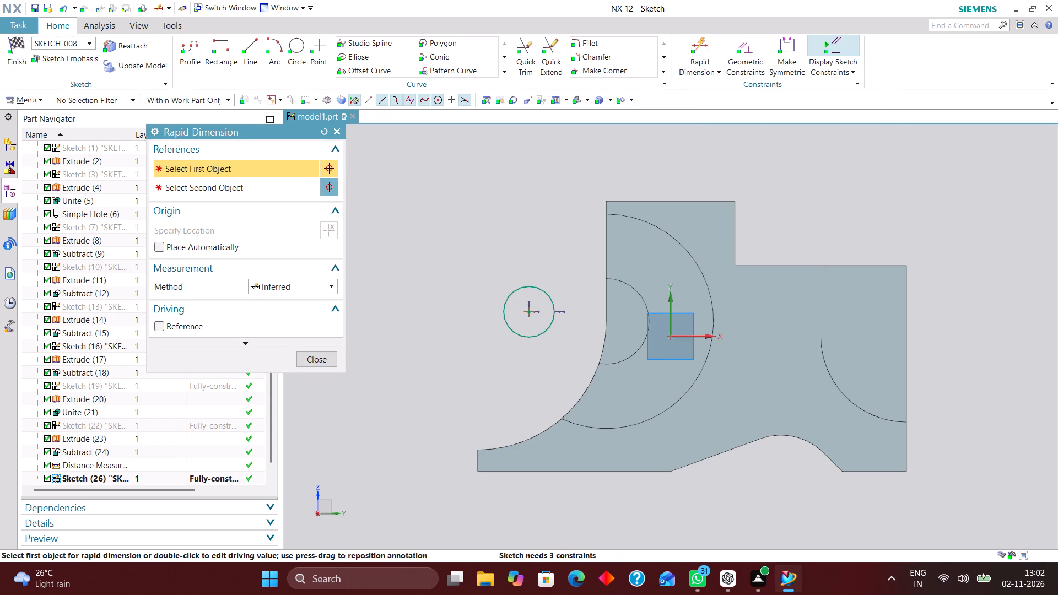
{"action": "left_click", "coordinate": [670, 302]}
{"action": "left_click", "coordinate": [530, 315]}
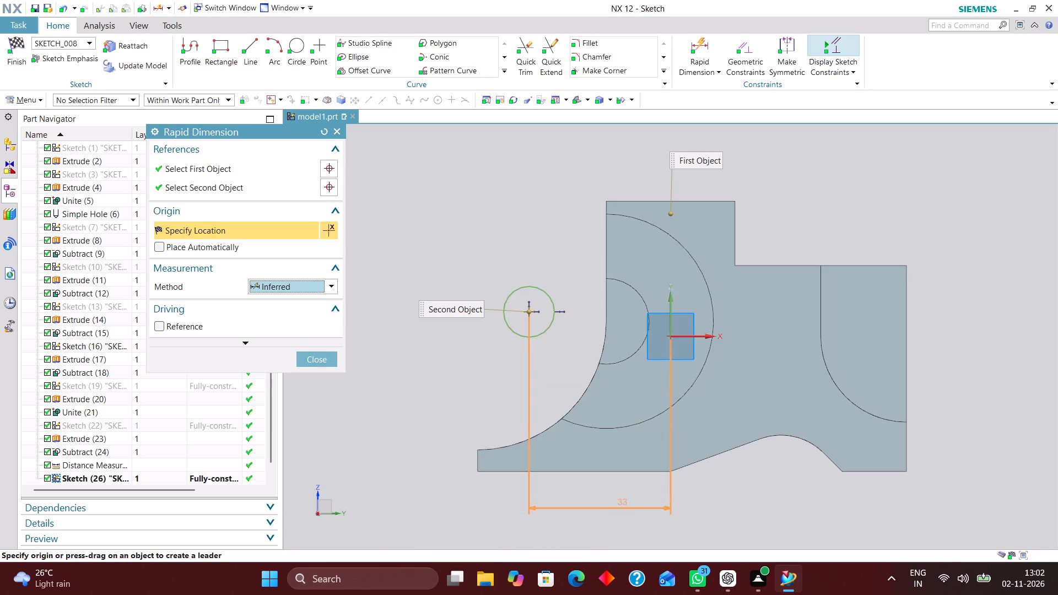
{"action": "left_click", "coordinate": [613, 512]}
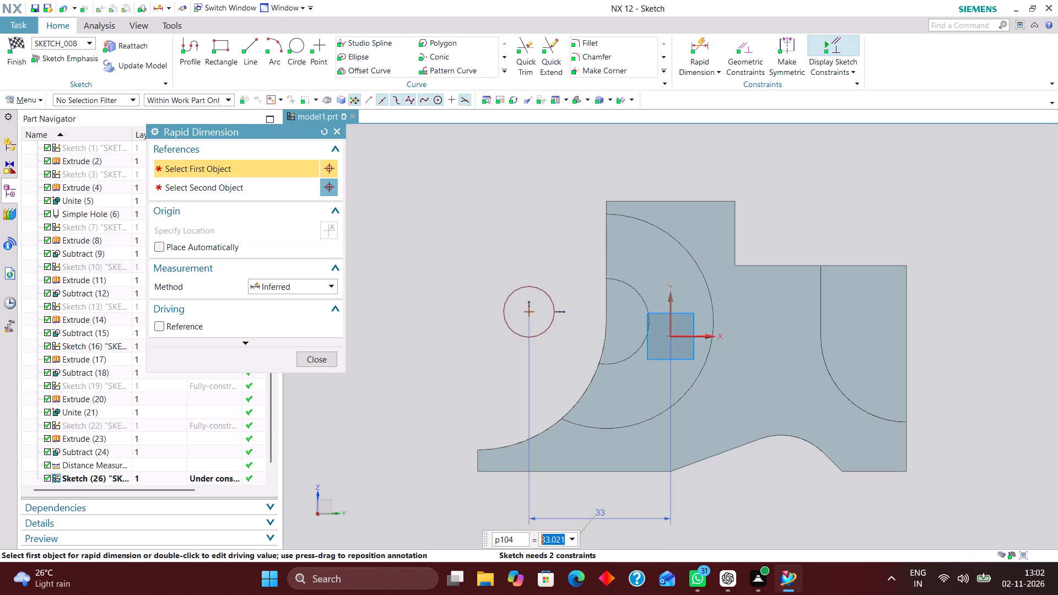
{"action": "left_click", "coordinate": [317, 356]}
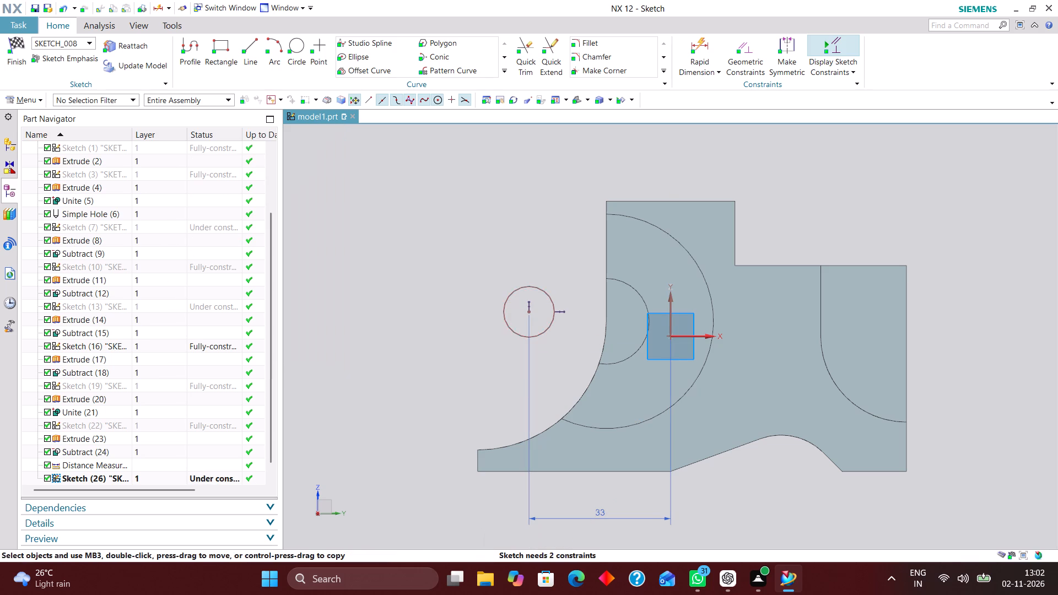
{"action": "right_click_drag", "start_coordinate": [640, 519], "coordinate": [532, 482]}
Constrain the new circle's centre coincident with the centre of the Ø20 boss's arc edge.
{"action": "left_click", "coordinate": [528, 314]}
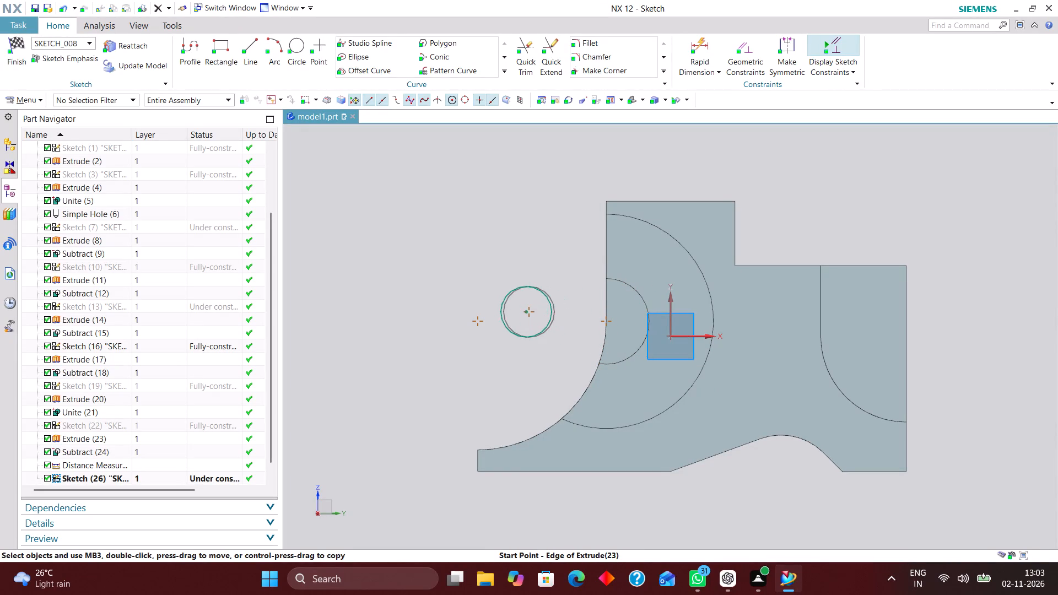
{"action": "left_click", "coordinate": [752, 54]}
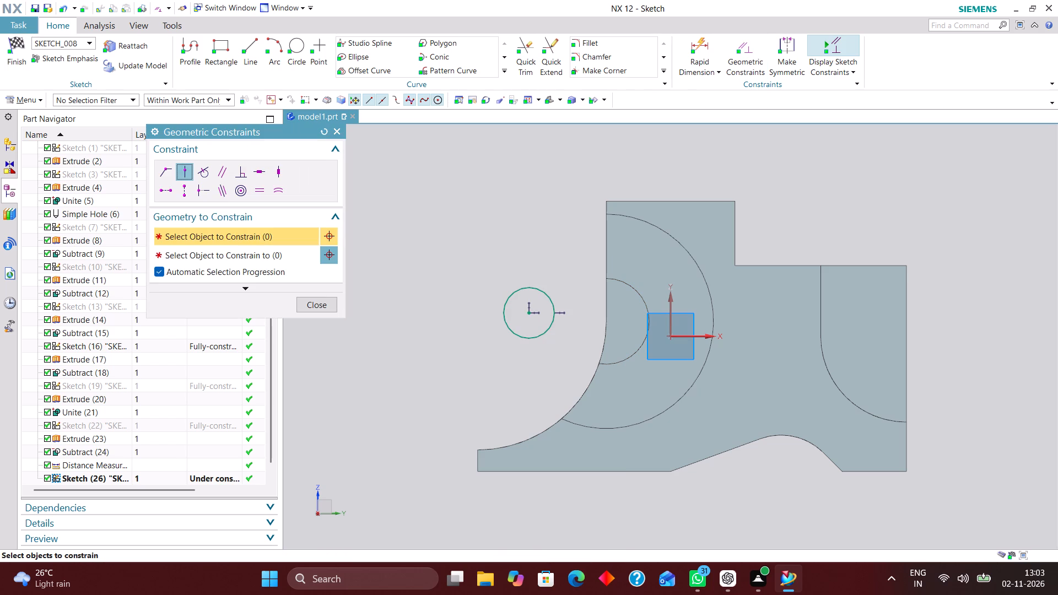
{"action": "left_click", "coordinate": [168, 172]}
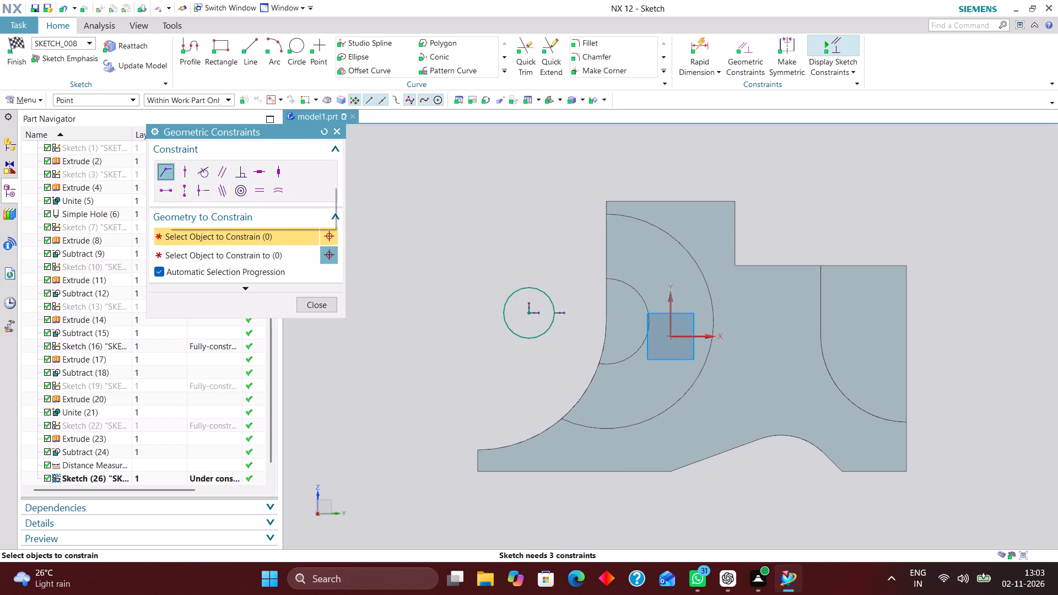
{"action": "left_click", "coordinate": [529, 312]}
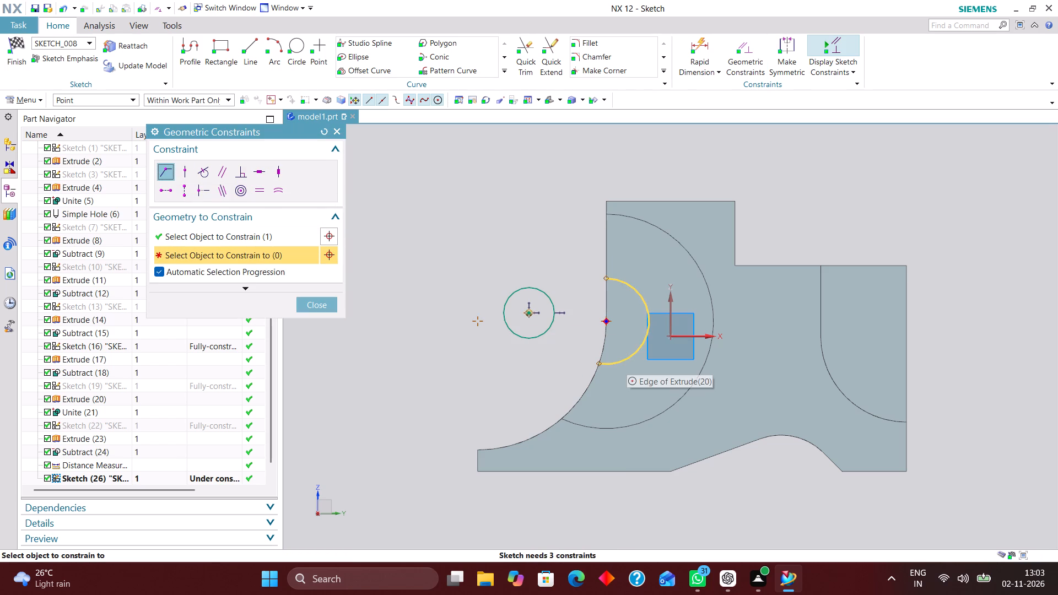
{"action": "left_click", "coordinate": [627, 360]}
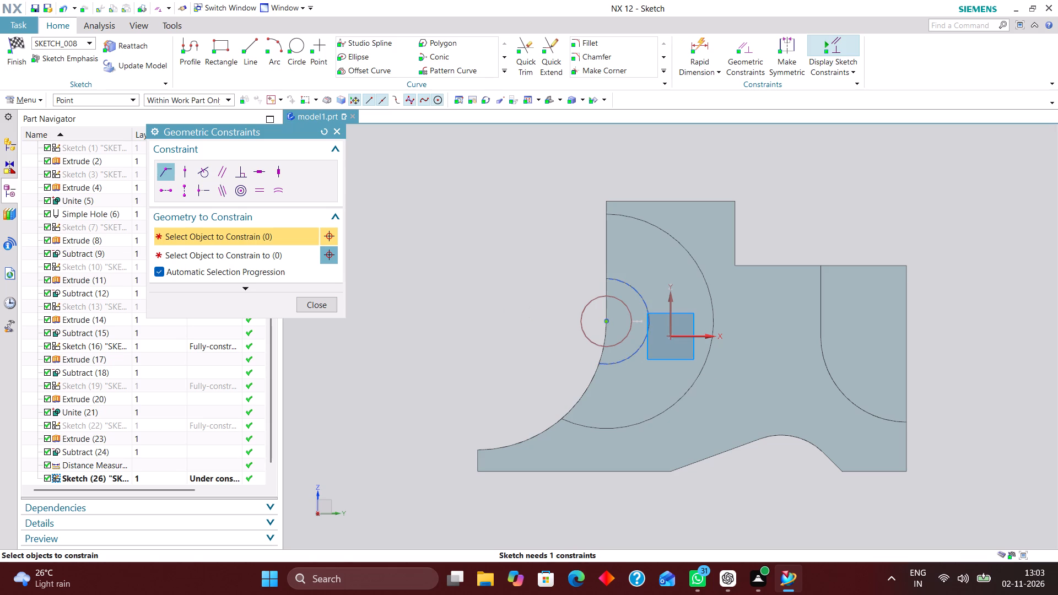
{"action": "left_click", "coordinate": [309, 306]}
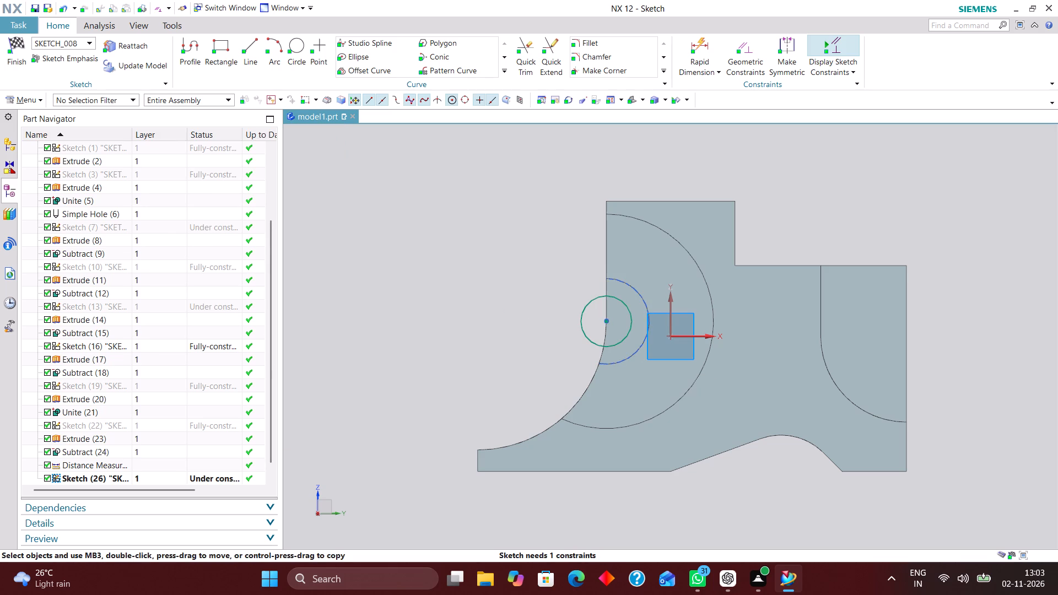
Add a diametral dimension of 10 mm to the circle and finish the sketch.
{"action": "left_click", "coordinate": [703, 39]}
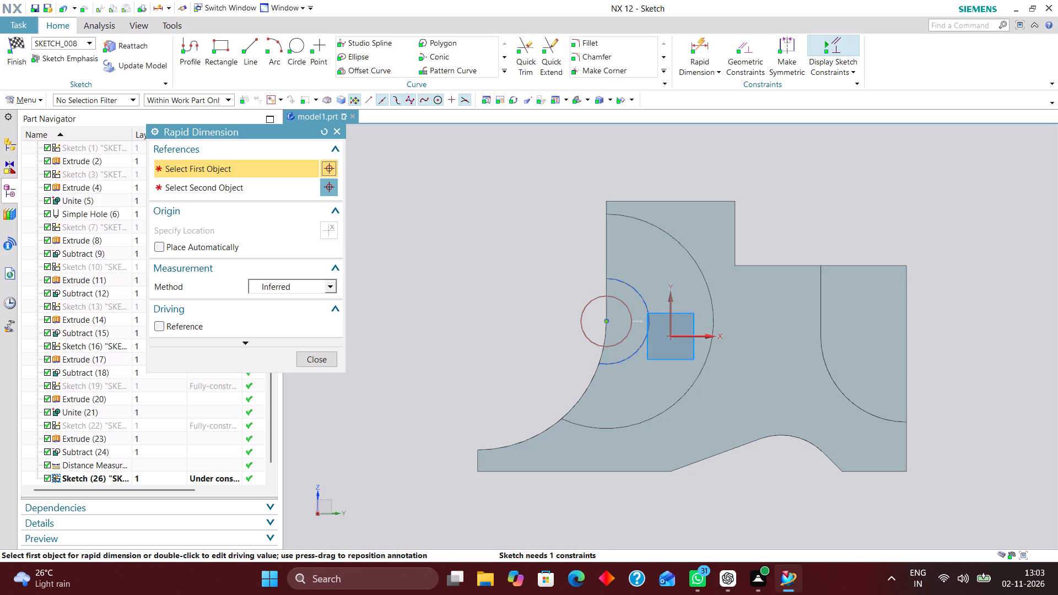
{"action": "left_click", "coordinate": [286, 289]}
{"action": "left_click", "coordinate": [295, 394]}
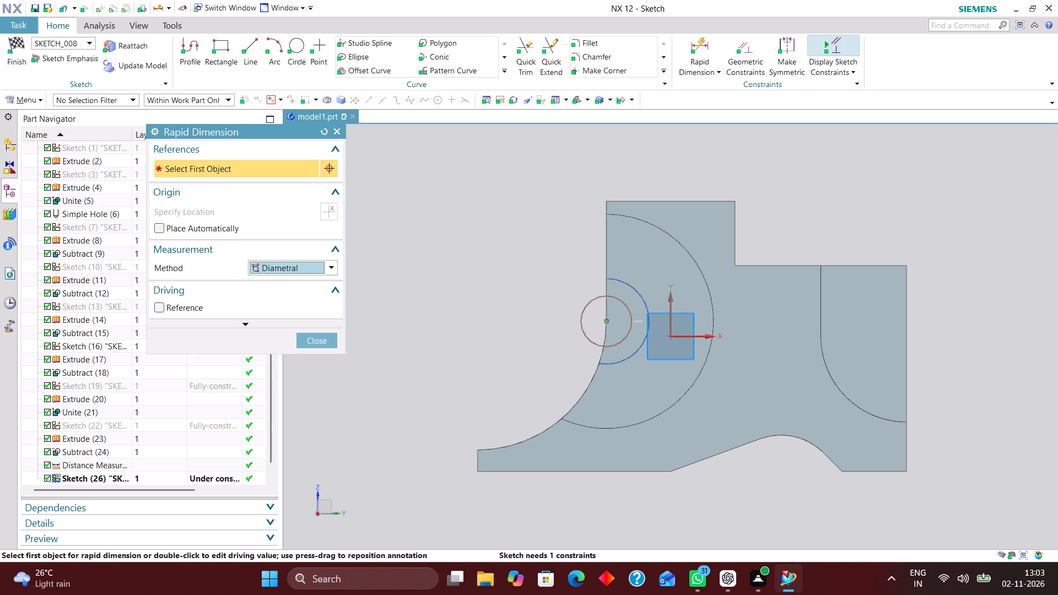
{"action": "left_click", "coordinate": [588, 337]}
{"action": "left_click", "coordinate": [527, 356]}
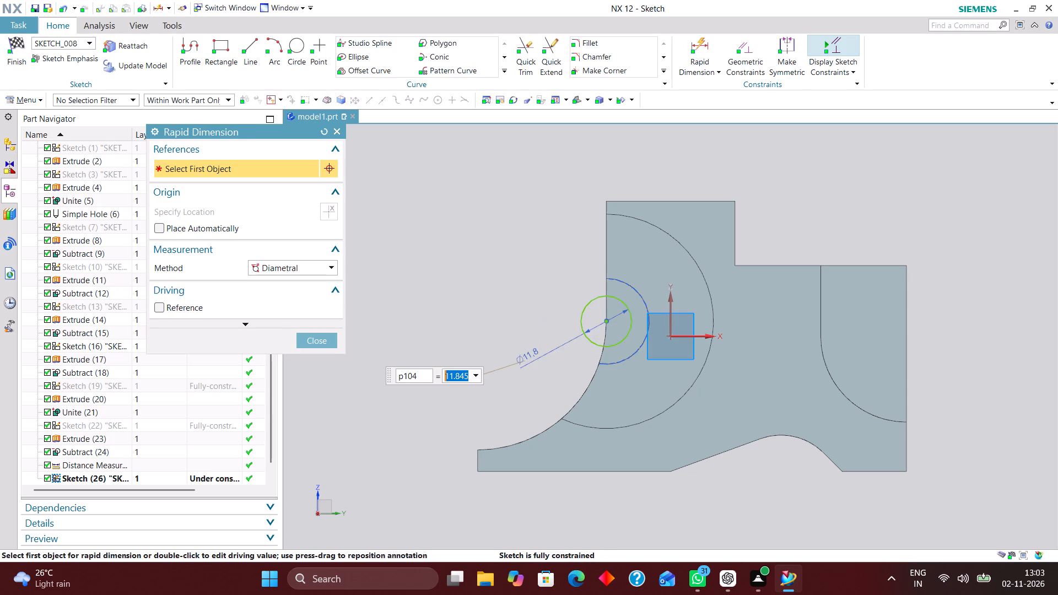
{"action": "type", "text": "10"}
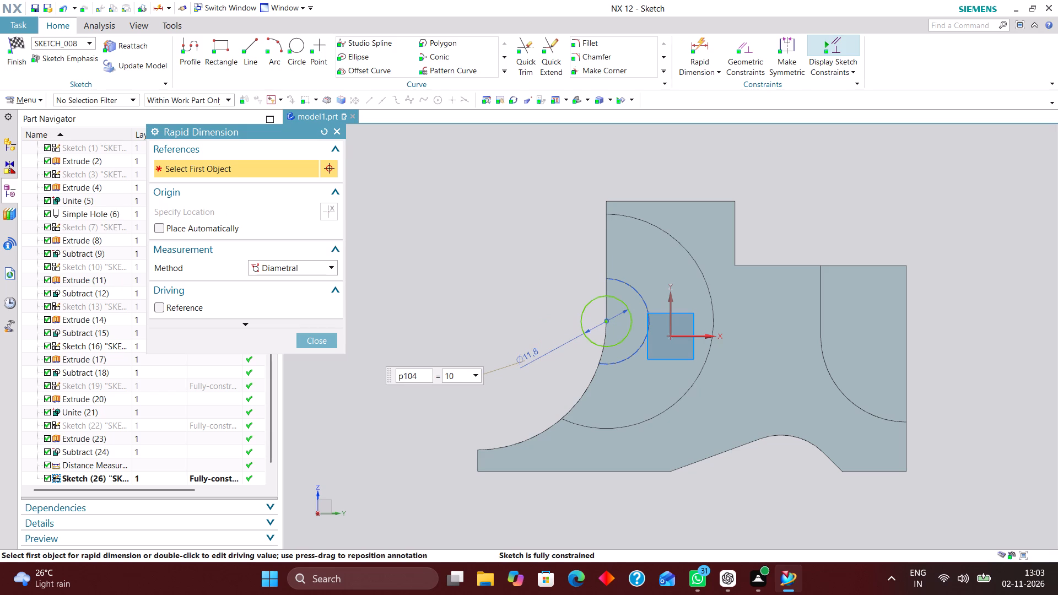
{"action": "key", "text": "Return"}
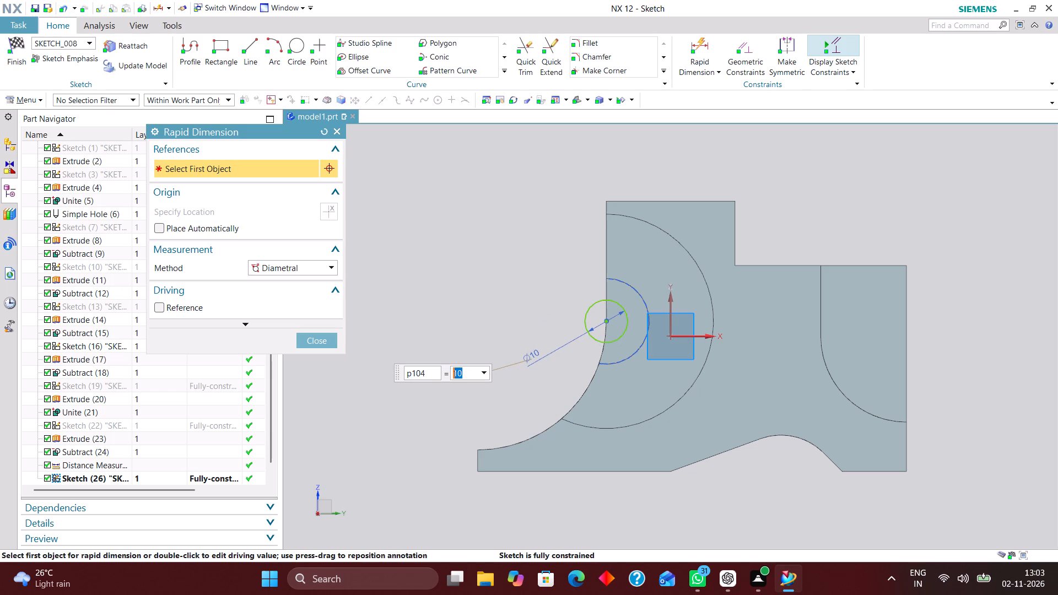
{"action": "left_click", "coordinate": [316, 344]}
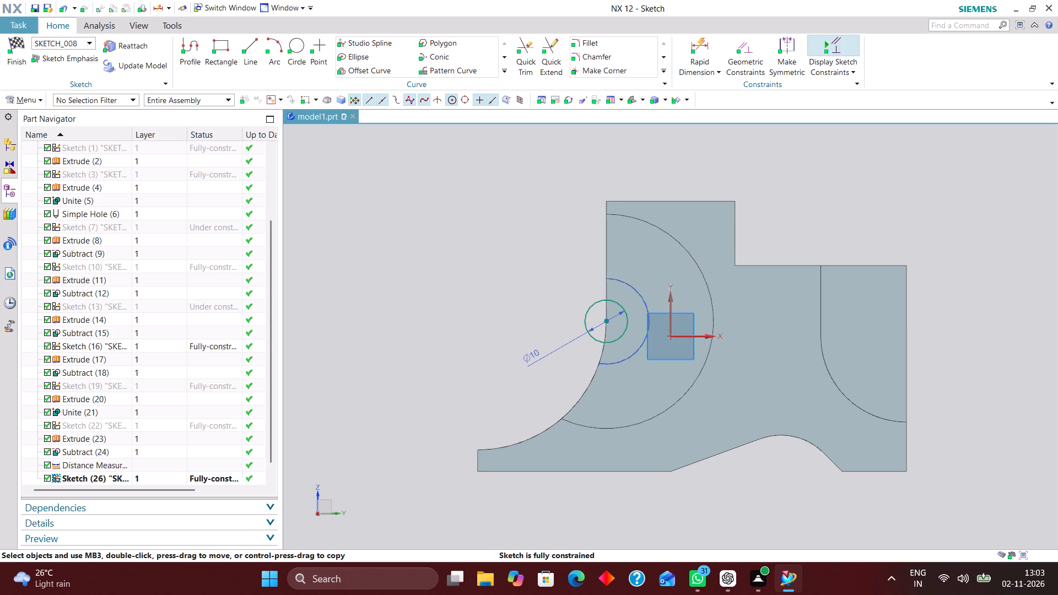
{"action": "left_click", "coordinate": [19, 35]}
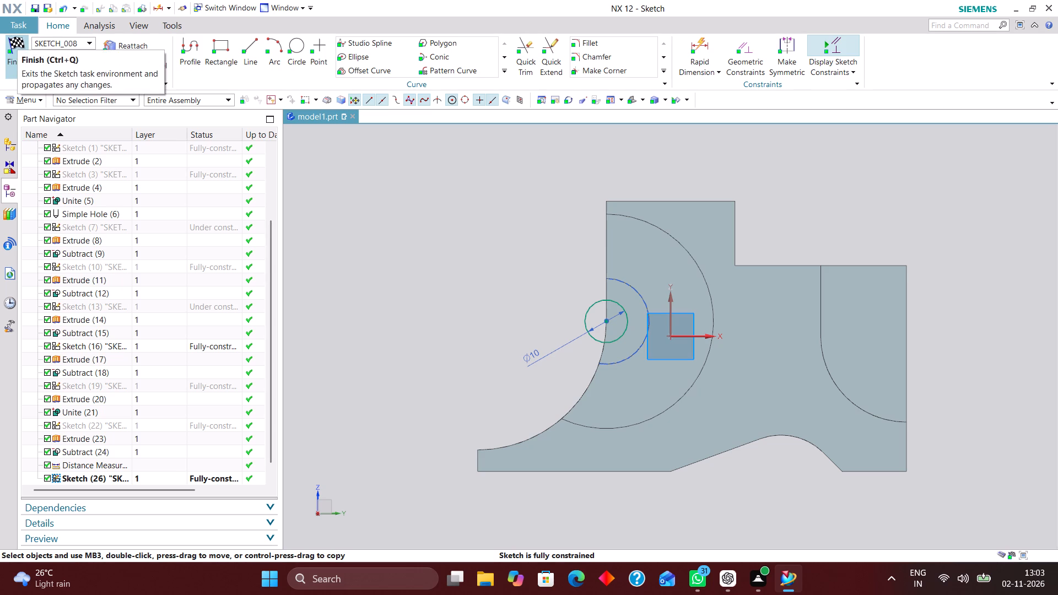
{"action": "left_click", "coordinate": [14, 48]}
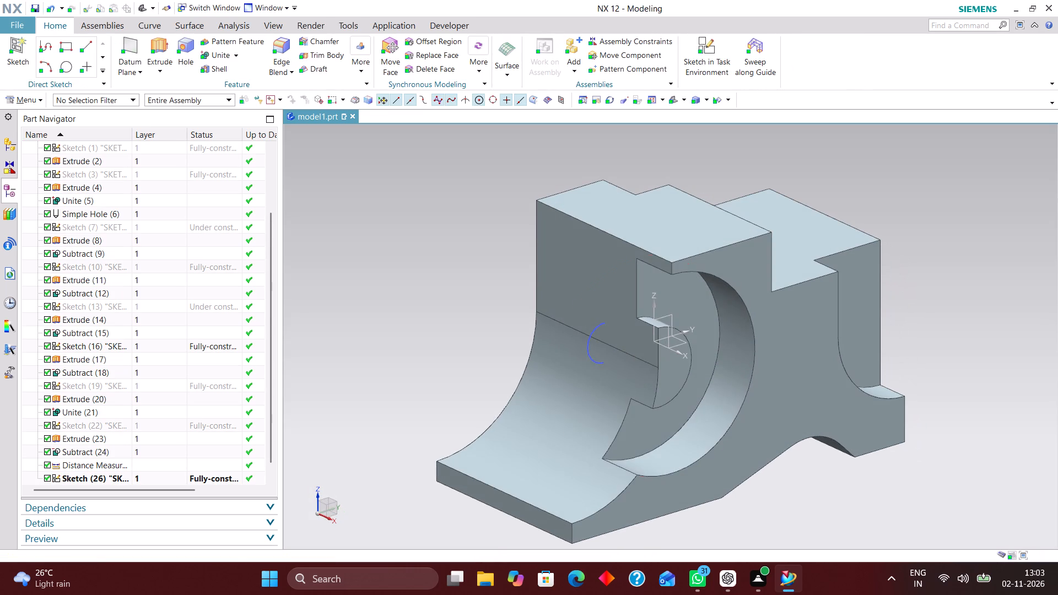
Extrude the Ø10 circle from 0 to 25 mm toward the recessed side face, with Boolean set to None.
{"action": "left_click", "coordinate": [165, 50]}
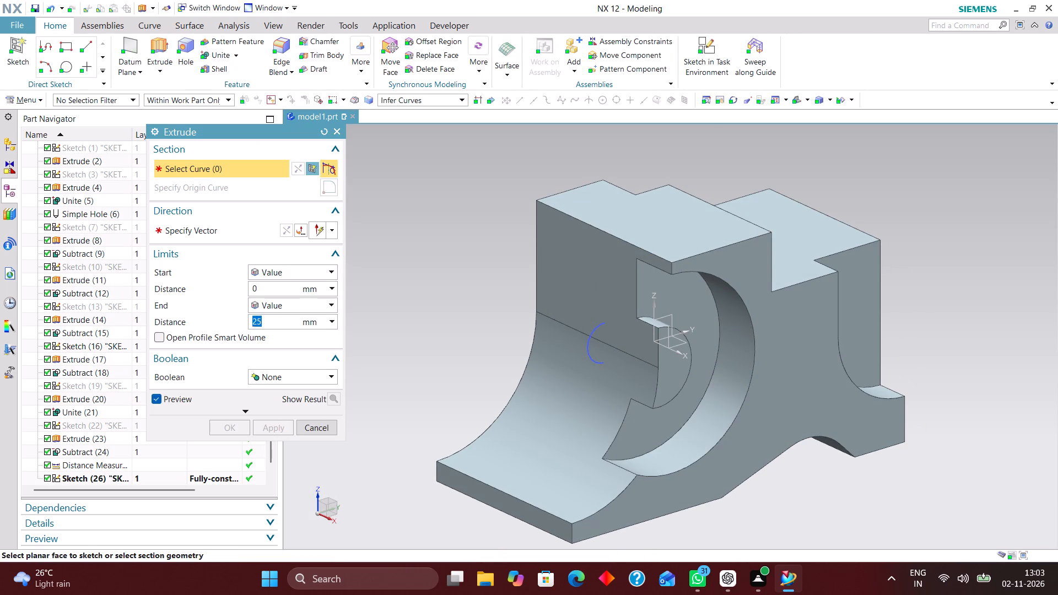
{"action": "left_click", "coordinate": [587, 345]}
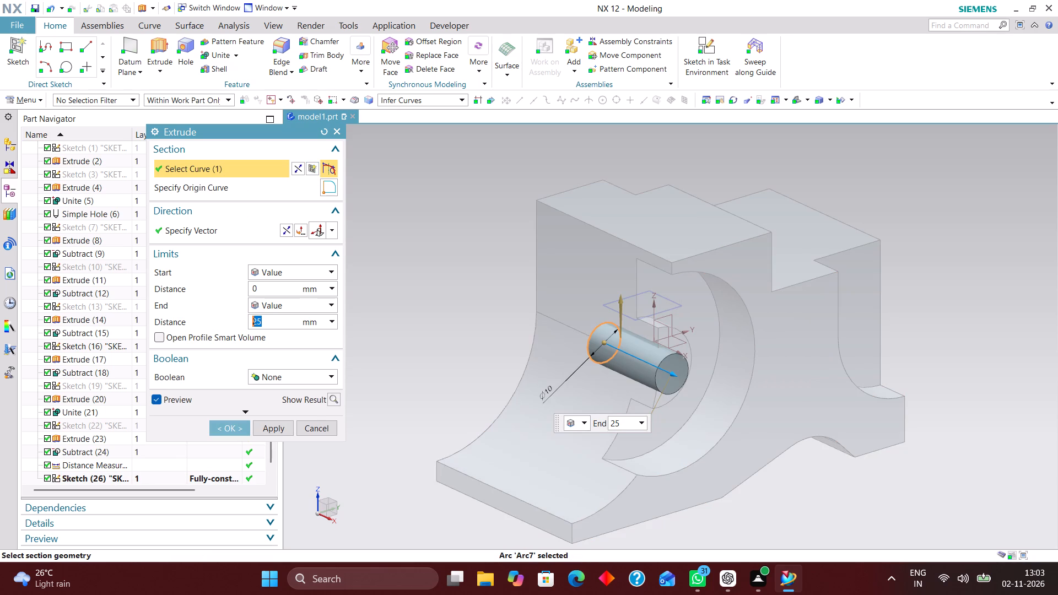
{"action": "middle_click_drag", "start_coordinate": [950, 500], "coordinate": [906, 482]}
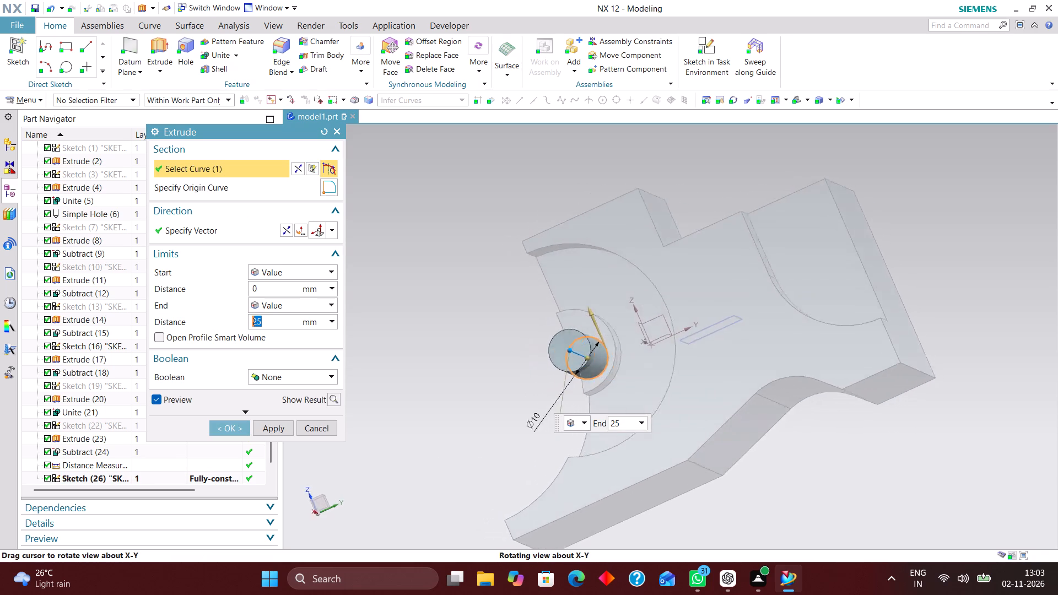
{"action": "middle_click_drag", "start_coordinate": [906, 482], "coordinate": [1003, 462]}
{"action": "right_click_drag", "start_coordinate": [964, 364], "coordinate": [687, 364]}
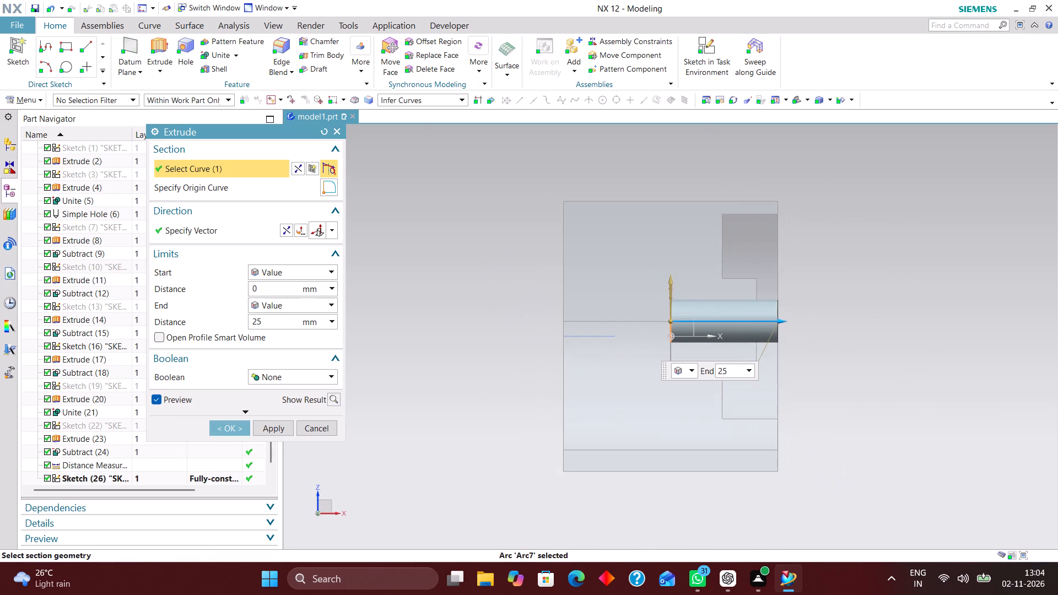
{"action": "scroll", "coordinate": [814, 326], "scroll_direction": "up", "scroll_amount": 2}
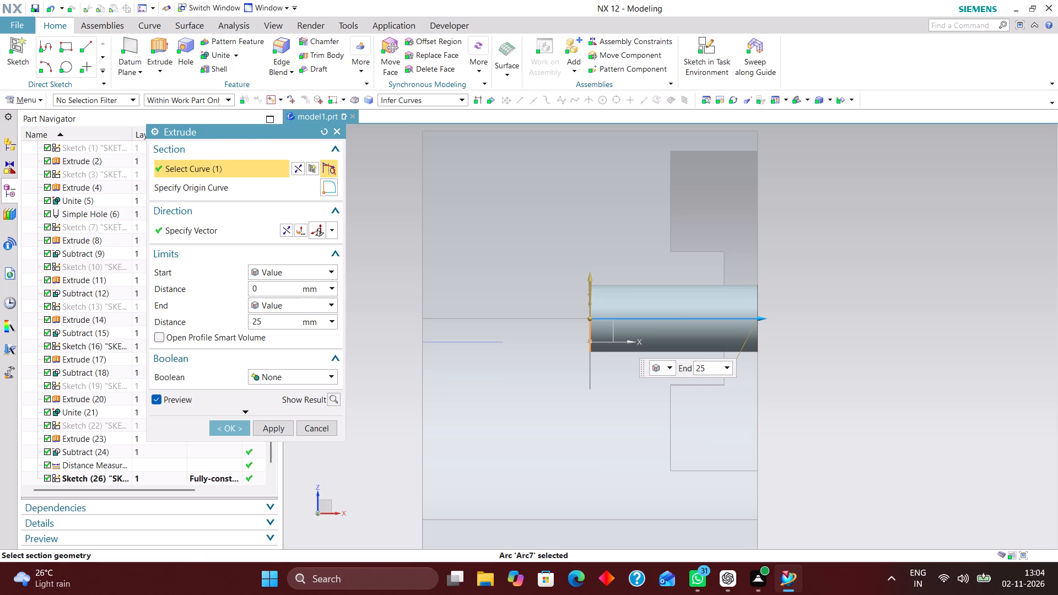
{"action": "left_click", "coordinate": [240, 429]}
Edit the Ø10 cylinder extrusion so it starts at 20 mm, at the Ø20 boss's end face.
{"action": "middle_click_drag", "start_coordinate": [872, 365], "coordinate": [806, 388]}
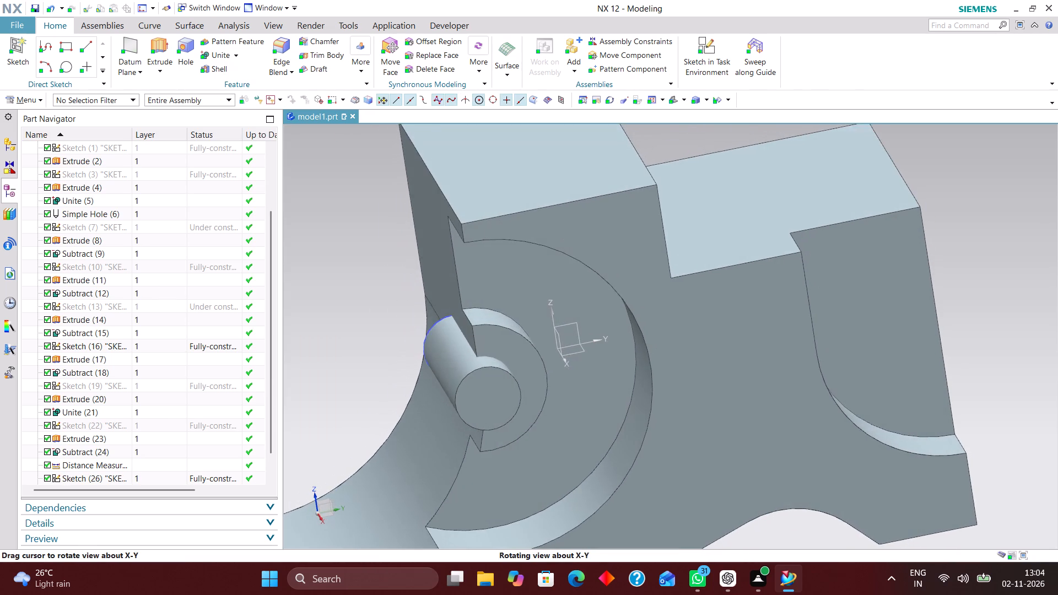
{"action": "middle_click_drag", "start_coordinate": [806, 388], "coordinate": [865, 376]}
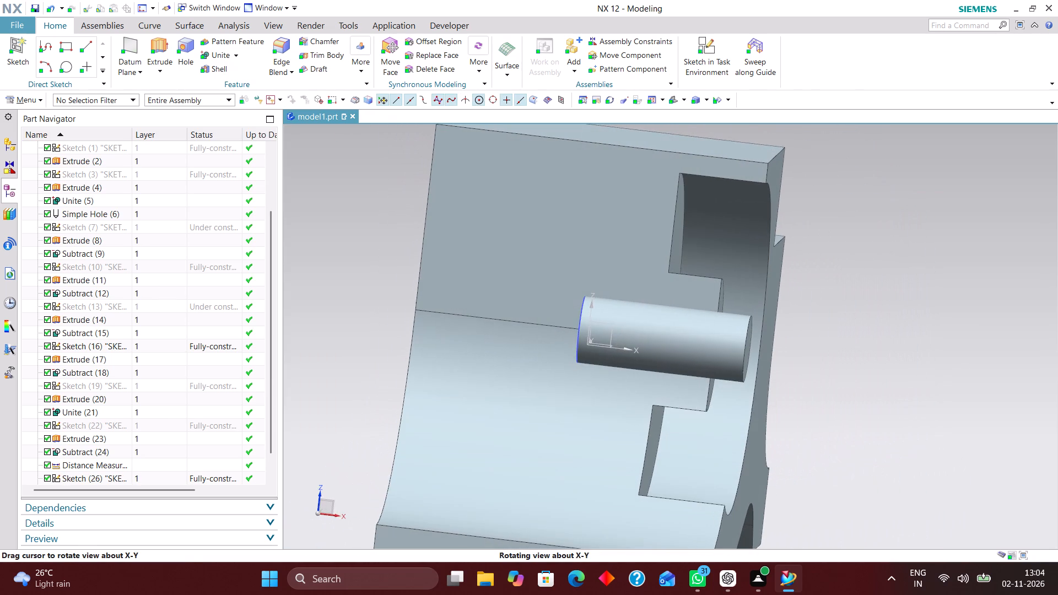
{"action": "double_click", "coordinate": [687, 348]}
{"action": "right_click_drag", "start_coordinate": [975, 330], "coordinate": [852, 332]}
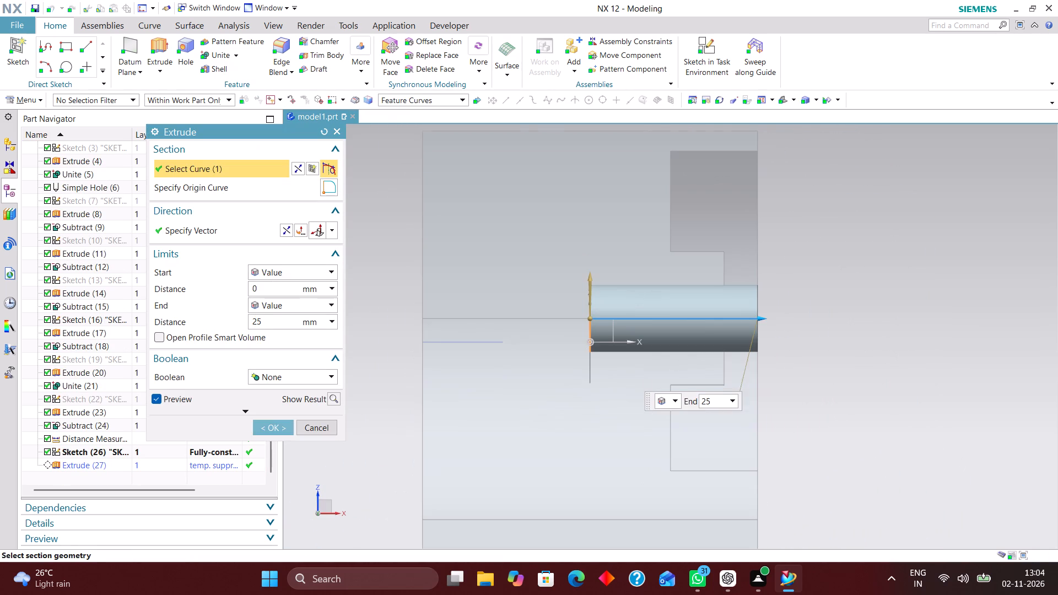
{"action": "left_click_drag", "start_coordinate": [589, 318], "coordinate": [704, 313]}
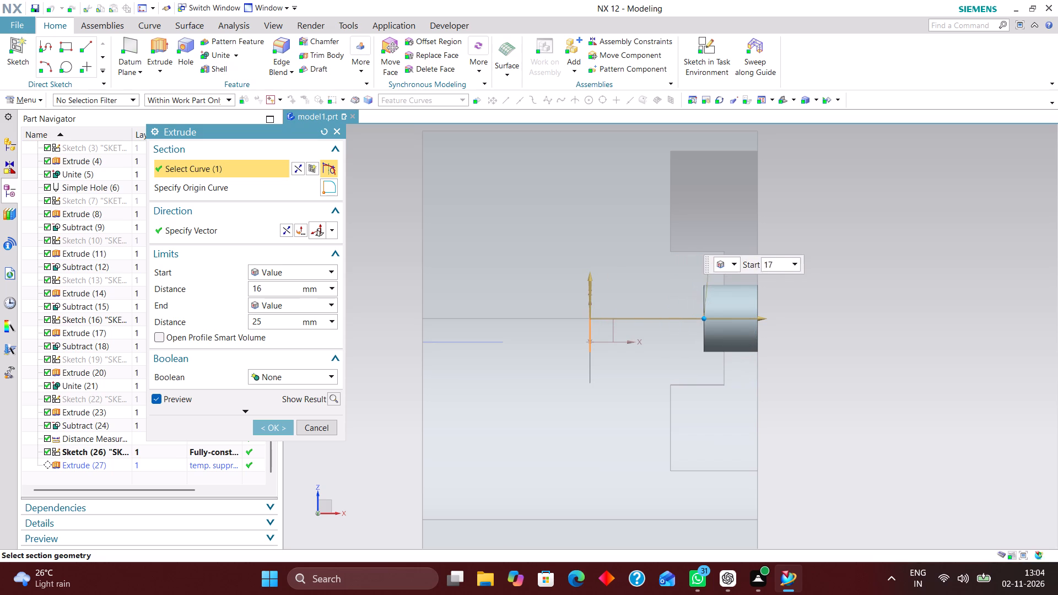
{"action": "left_click_drag", "start_coordinate": [704, 313], "coordinate": [722, 310]}
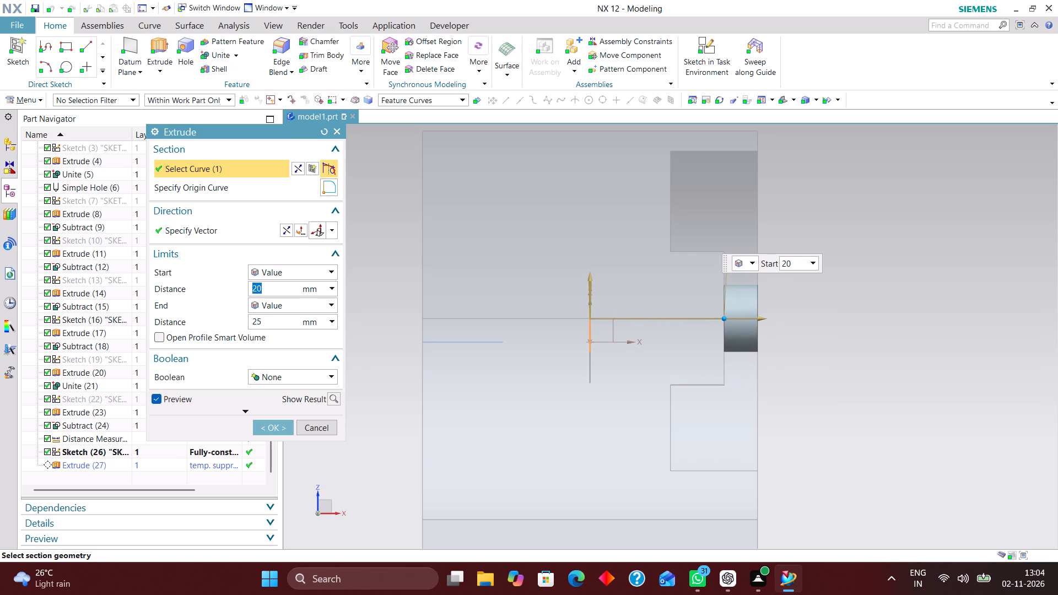
{"action": "left_click", "coordinate": [282, 425]}
{"action": "middle_click_drag", "start_coordinate": [823, 403], "coordinate": [780, 428]}
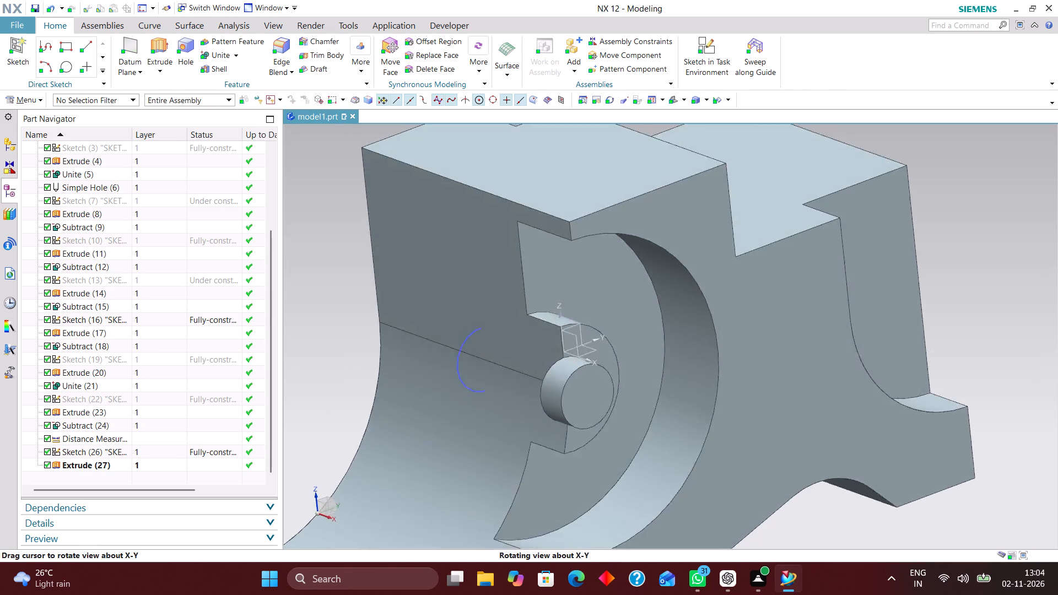
Examine the Ø10 pin and the Ø20 boss inside the circular recess from several angles.
{"action": "middle_click_drag", "start_coordinate": [780, 428], "coordinate": [795, 401]}
{"action": "middle_click_drag", "start_coordinate": [795, 401], "coordinate": [798, 377]}
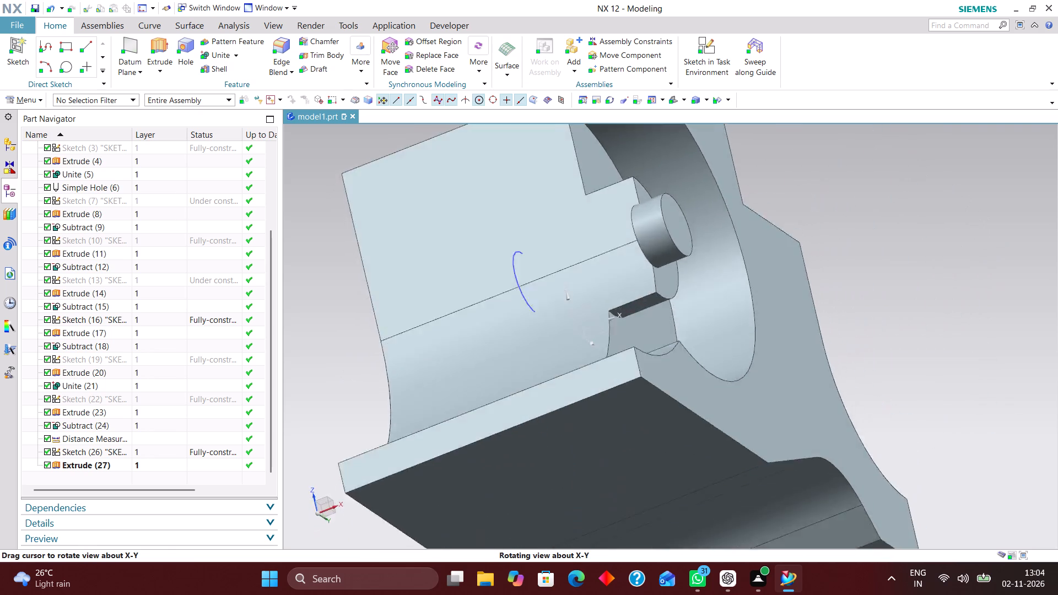
{"action": "middle_click_drag", "start_coordinate": [798, 377], "coordinate": [823, 387]}
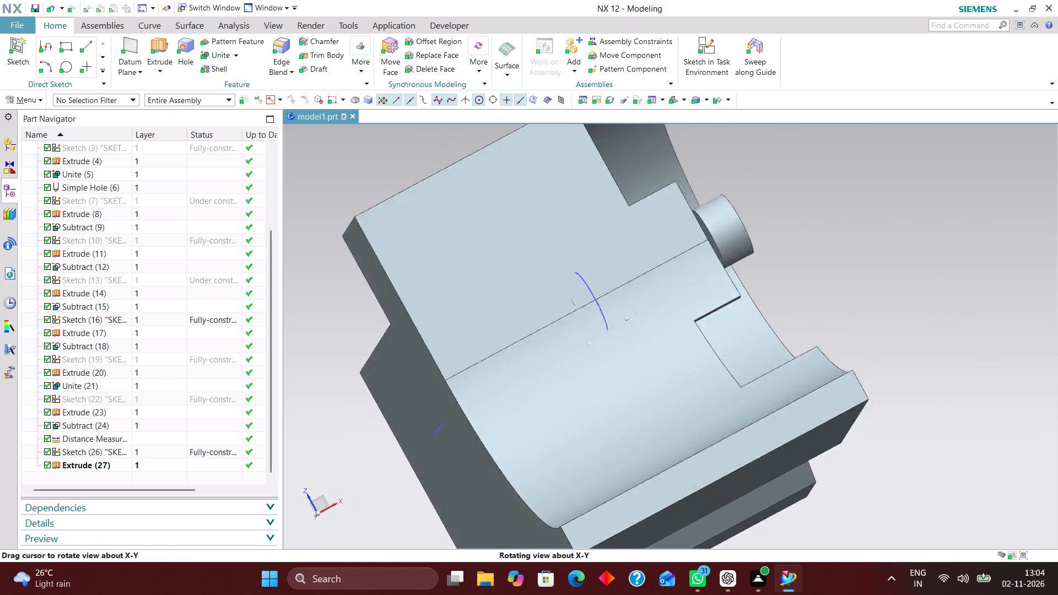
{"action": "middle_click_drag", "start_coordinate": [823, 387], "coordinate": [805, 404]}
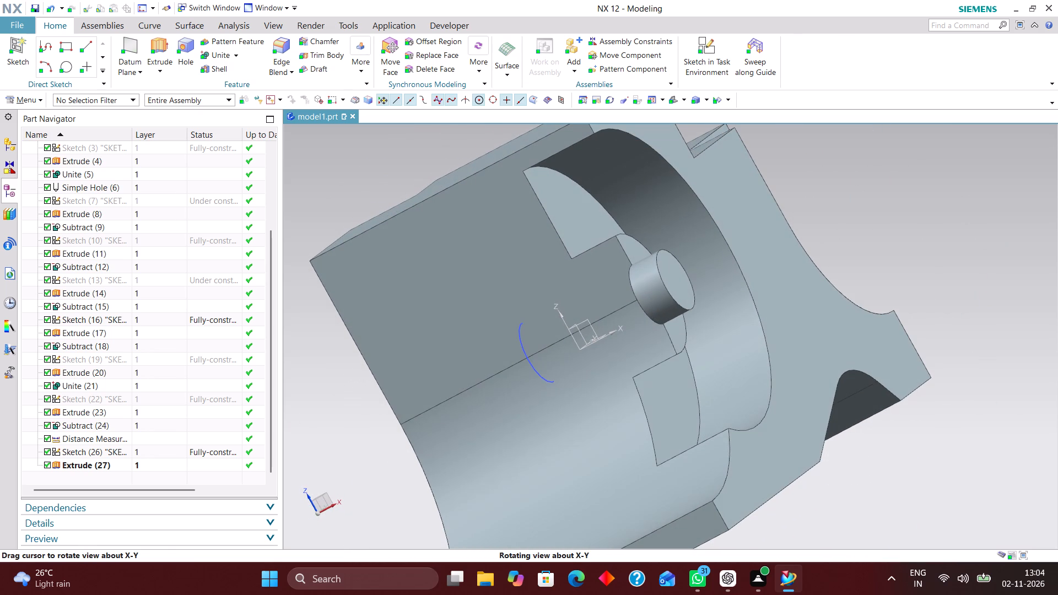
{"action": "middle_click_drag", "start_coordinate": [805, 404], "coordinate": [796, 407]}
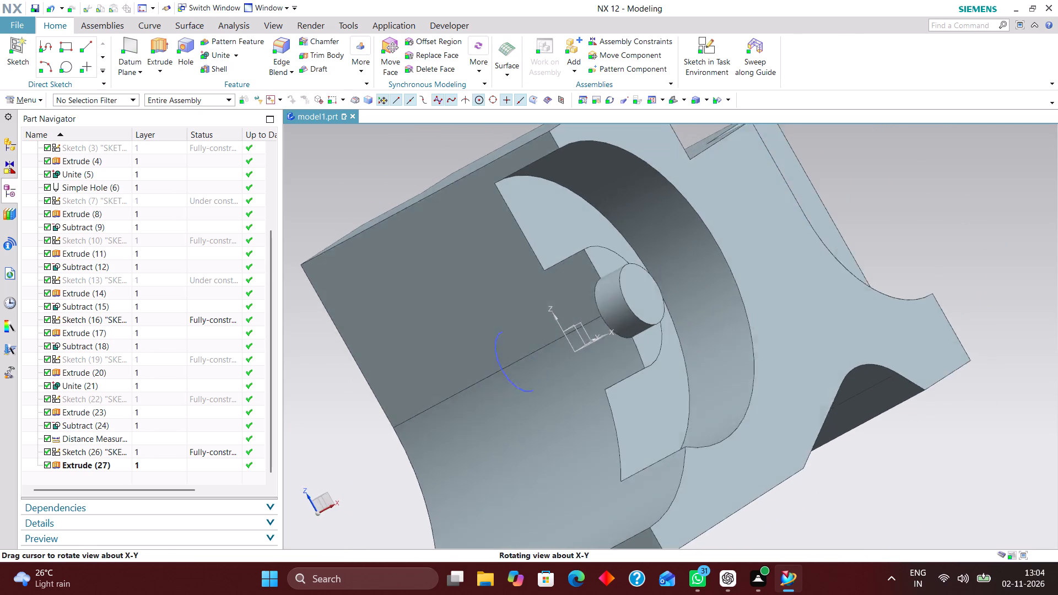
{"action": "middle_click_drag", "start_coordinate": [796, 407], "coordinate": [805, 403]}
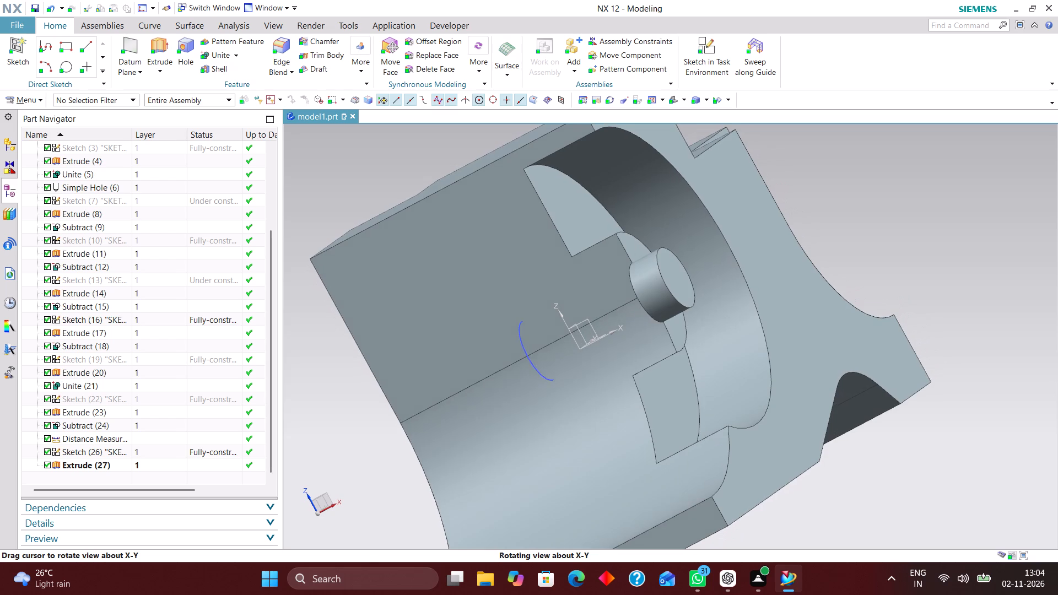
{"action": "middle_click_drag", "start_coordinate": [805, 403], "coordinate": [806, 403]}
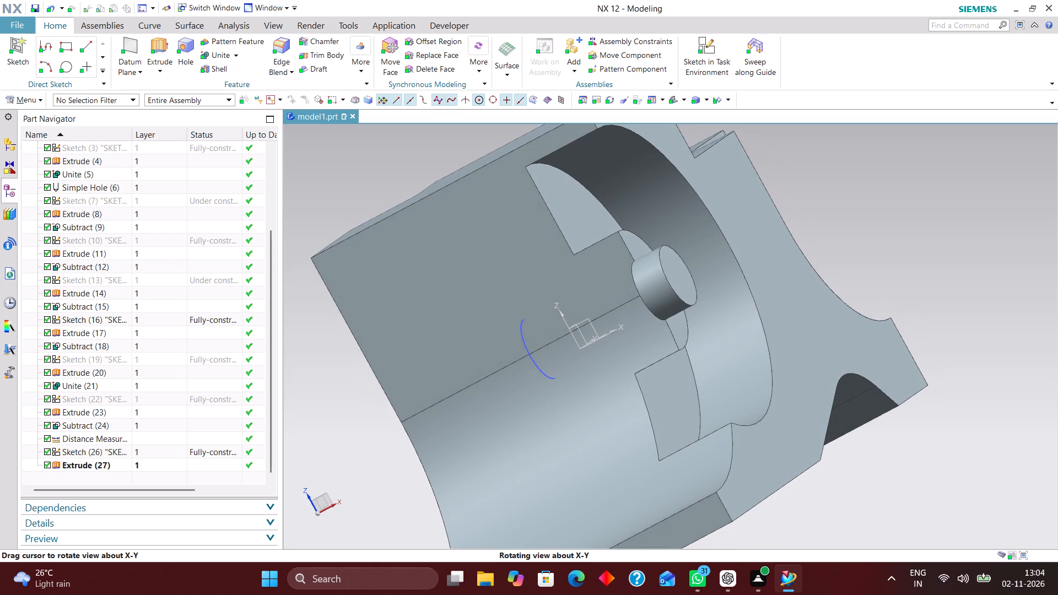
{"action": "middle_click_drag", "start_coordinate": [806, 403], "coordinate": [807, 403]}
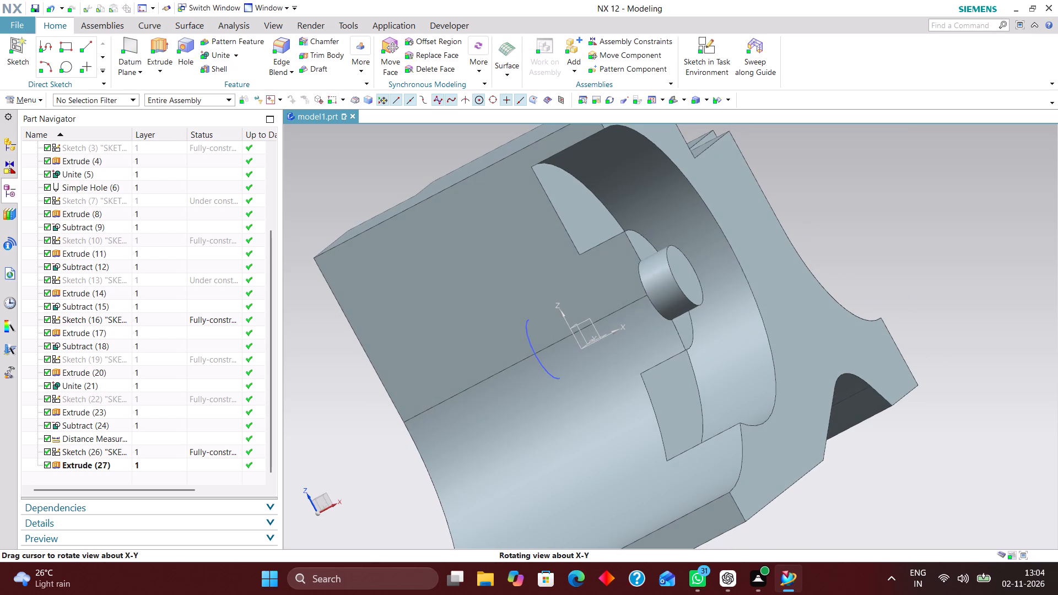
{"action": "middle_click_drag", "start_coordinate": [807, 403], "coordinate": [808, 402]}
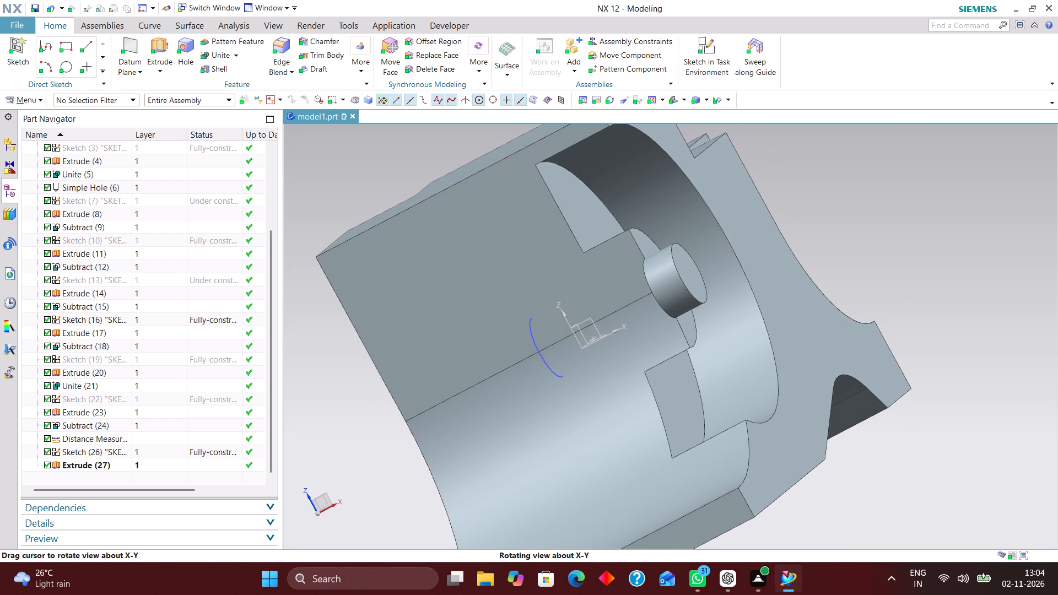
{"action": "middle_click_drag", "start_coordinate": [808, 402], "coordinate": [809, 402]}
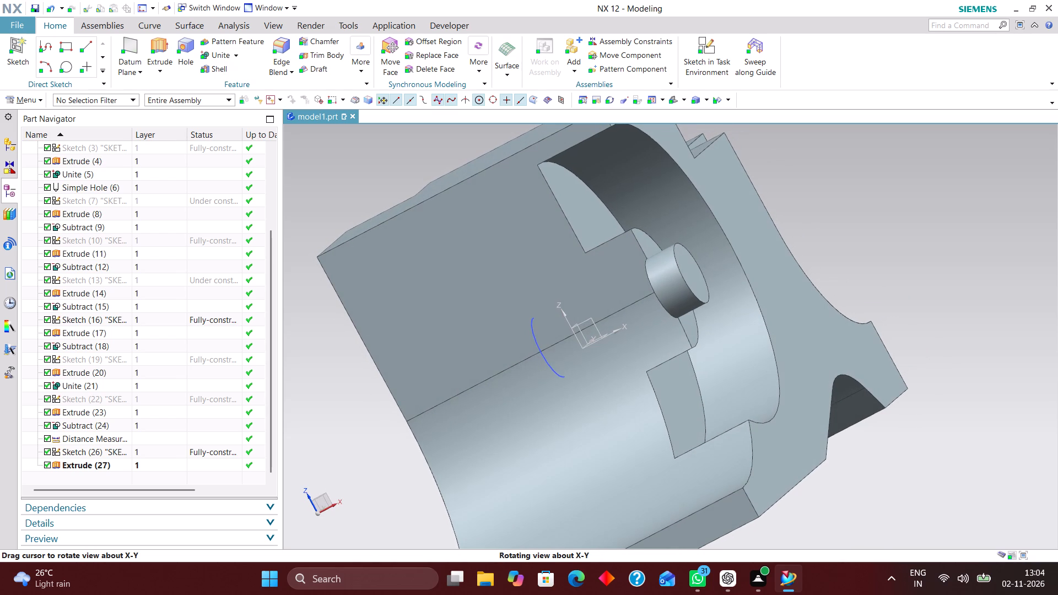
{"action": "middle_click_drag", "start_coordinate": [809, 402], "coordinate": [811, 402]}
{"action": "middle_click", "coordinate": [811, 402]}
{"action": "middle_click_drag", "start_coordinate": [813, 409], "coordinate": [827, 410]}
{"action": "middle_click_drag", "start_coordinate": [824, 413], "coordinate": [805, 430]}
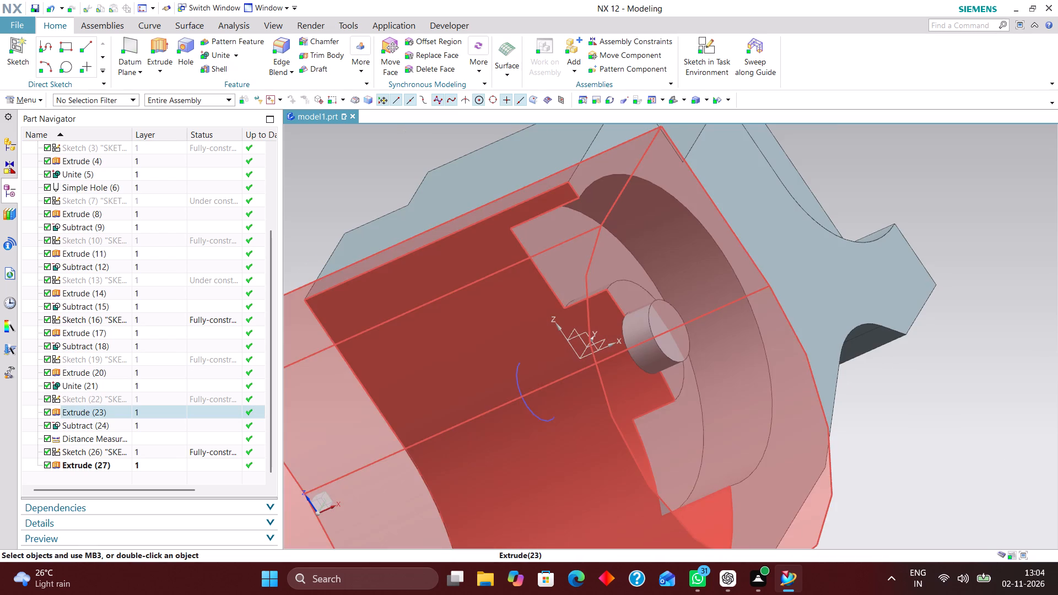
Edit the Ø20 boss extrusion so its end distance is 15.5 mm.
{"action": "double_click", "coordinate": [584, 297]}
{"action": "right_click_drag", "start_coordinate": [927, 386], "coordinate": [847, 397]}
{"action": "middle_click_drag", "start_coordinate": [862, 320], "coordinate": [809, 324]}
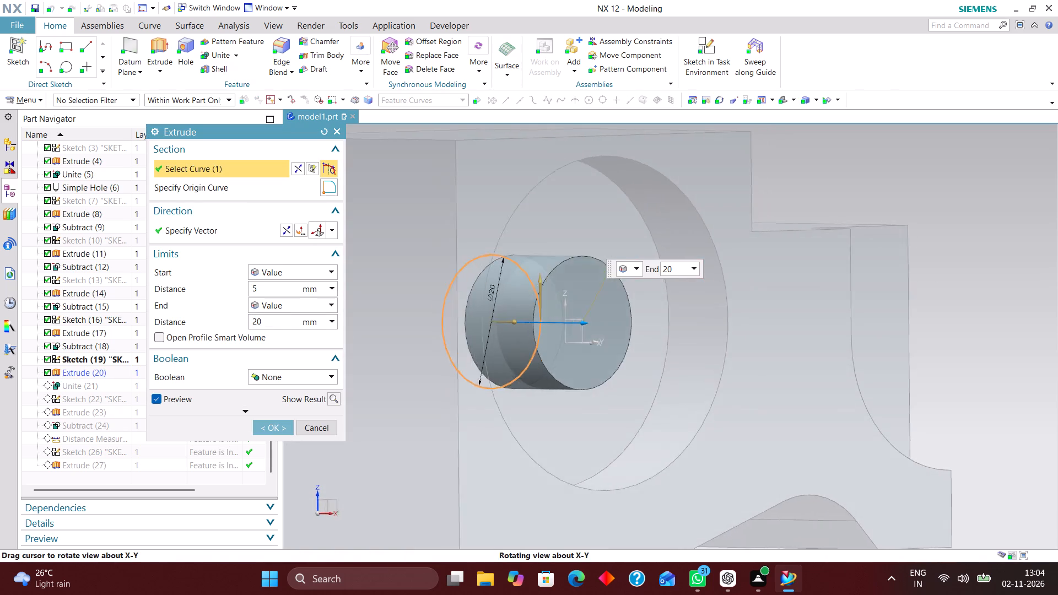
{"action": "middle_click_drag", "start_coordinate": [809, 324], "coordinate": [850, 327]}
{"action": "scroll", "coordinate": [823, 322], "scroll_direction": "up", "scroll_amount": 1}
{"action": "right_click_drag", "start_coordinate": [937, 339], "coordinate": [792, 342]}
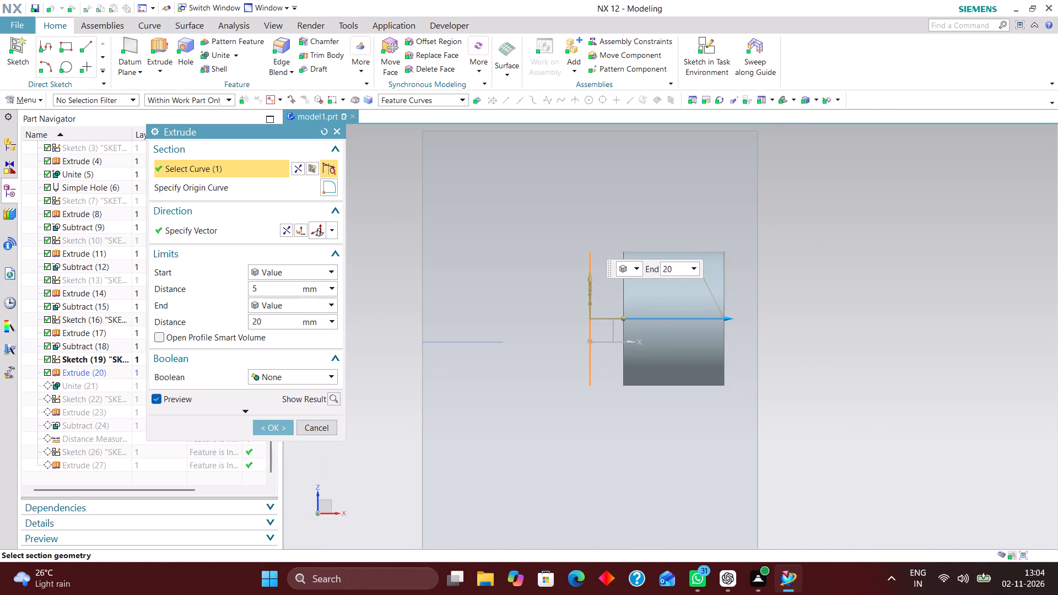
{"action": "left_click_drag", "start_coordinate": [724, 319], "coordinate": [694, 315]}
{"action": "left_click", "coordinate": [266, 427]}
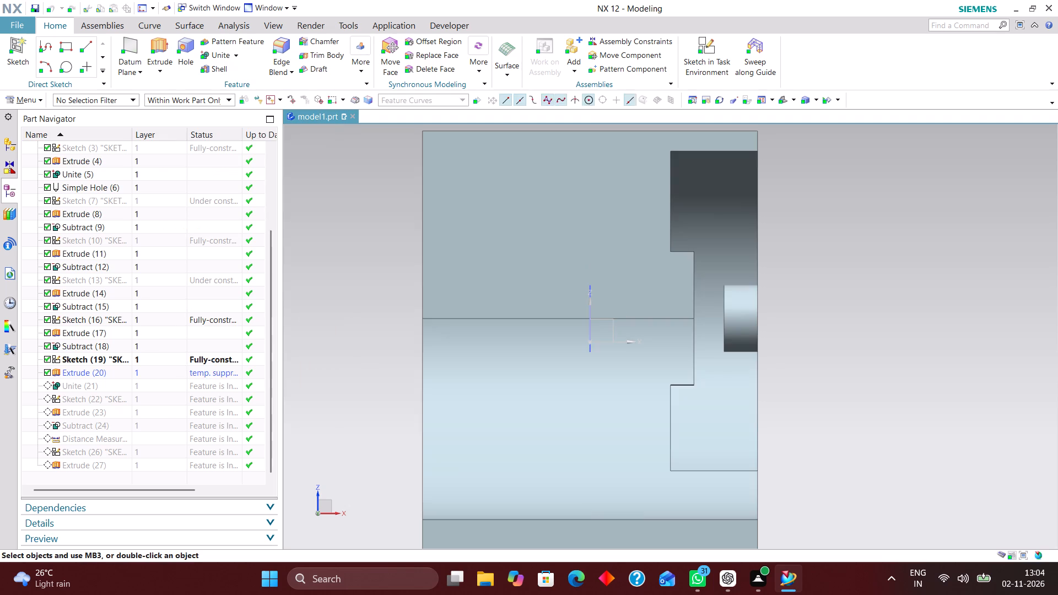
Measure the distance from the circular recess floor to the Ø20 boss's end face.
{"action": "middle_click_drag", "start_coordinate": [832, 385], "coordinate": [807, 390]}
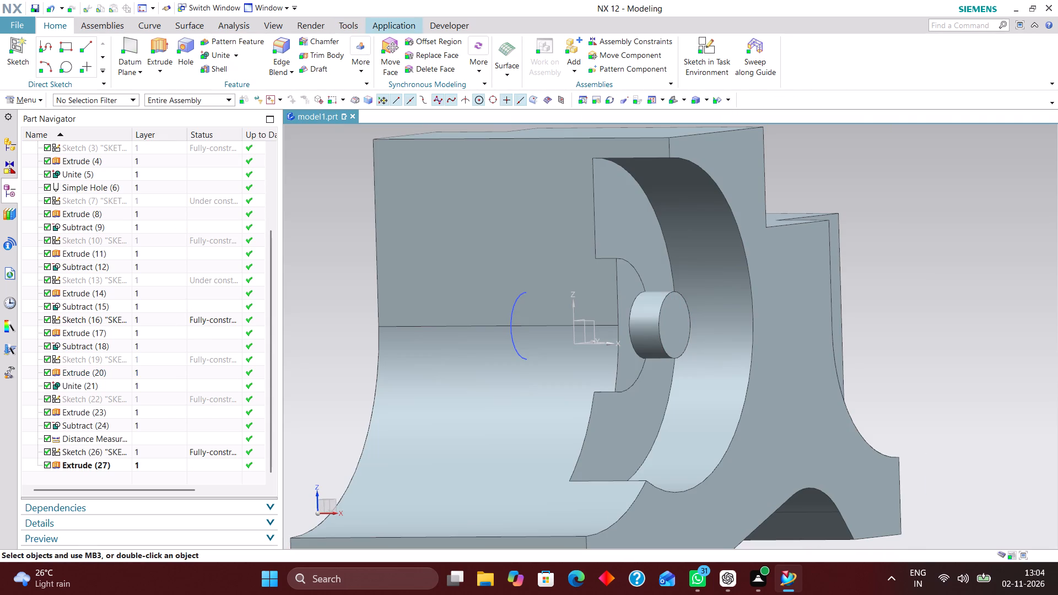
{"action": "left_click", "coordinate": [229, 27]}
{"action": "left_click", "coordinate": [14, 53]}
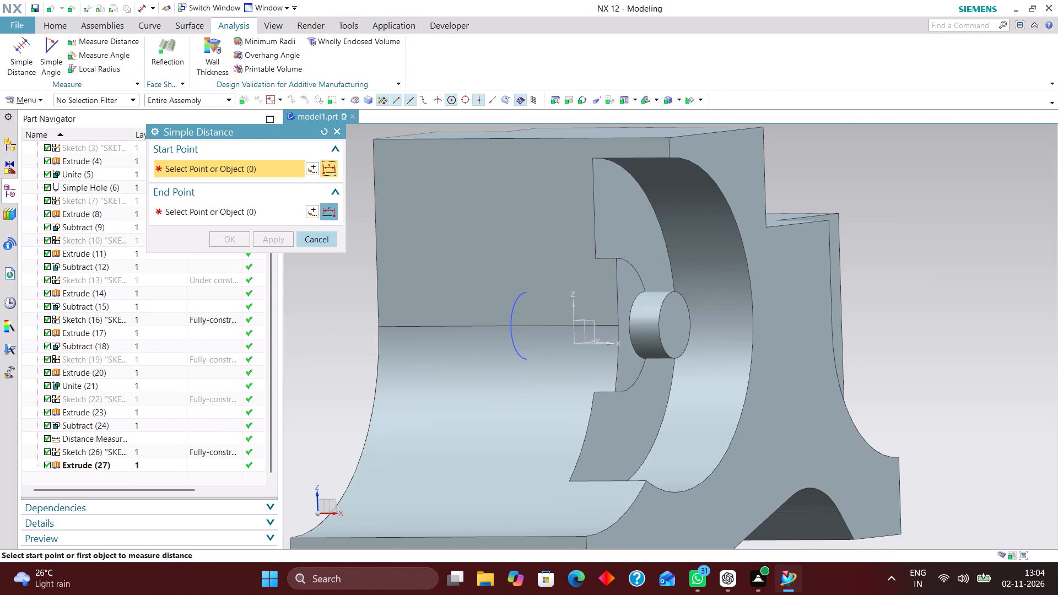
{"action": "left_click", "coordinate": [606, 415]}
{"action": "left_click", "coordinate": [650, 425]}
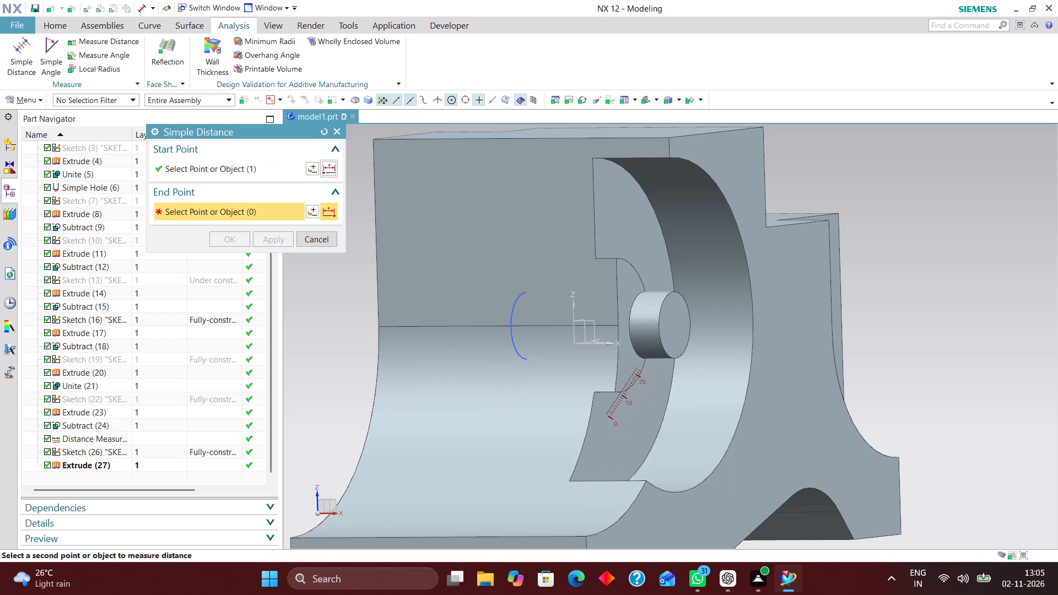
{"action": "left_click", "coordinate": [632, 363]}
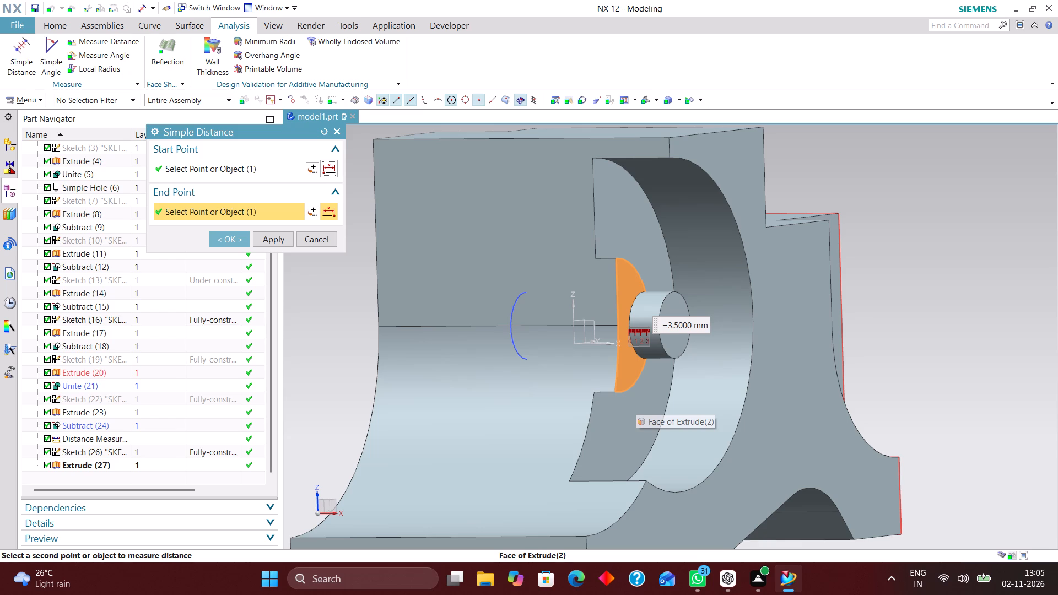
{"action": "left_click", "coordinate": [323, 237]}
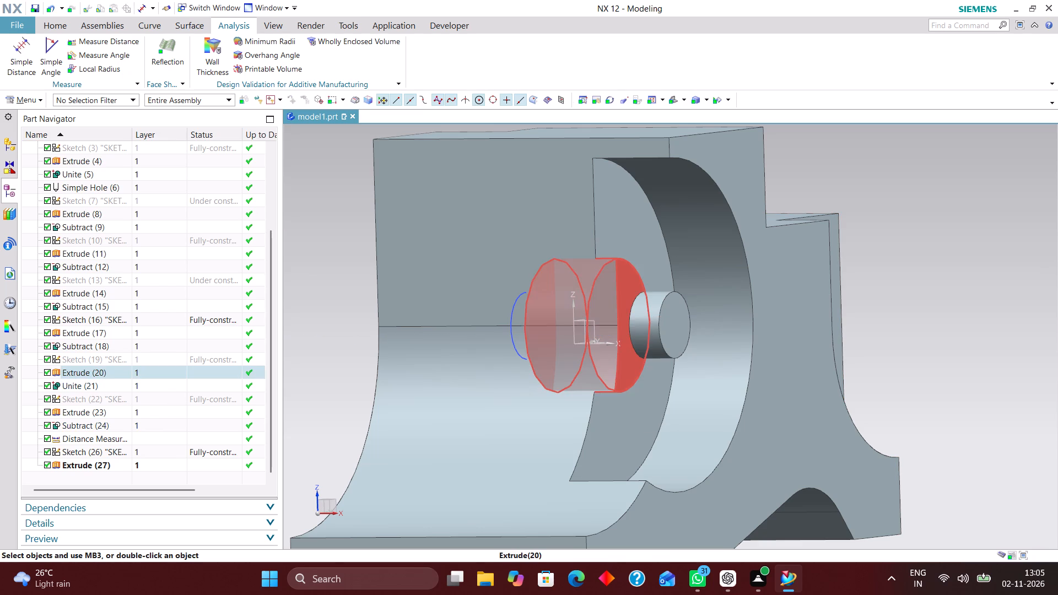
Edit the Ø20 boss extrusion again and set its end distance to 17 mm.
{"action": "double_click", "coordinate": [633, 371]}
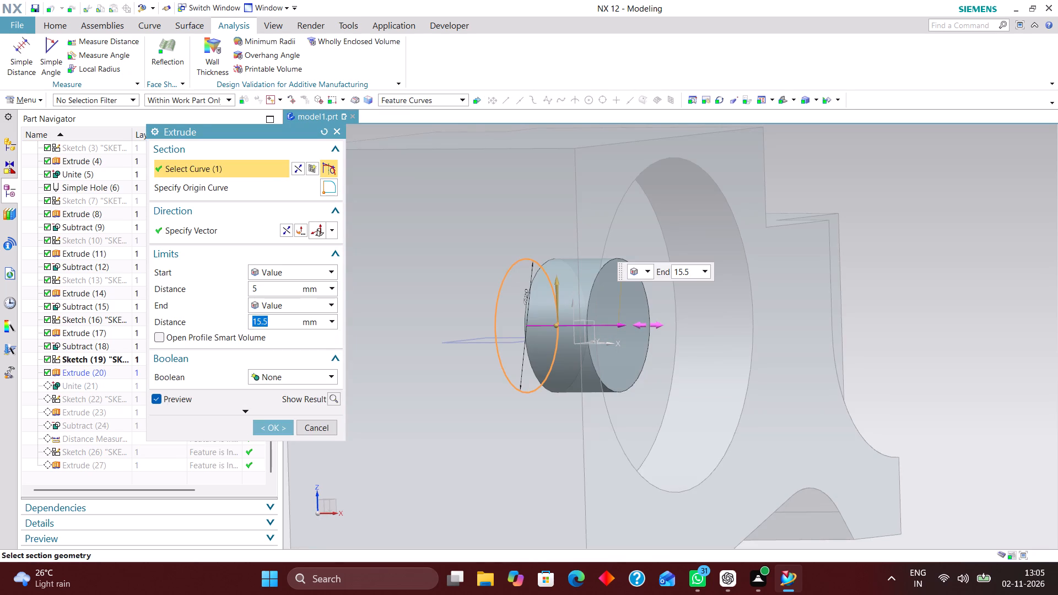
{"action": "left_click_drag", "start_coordinate": [621, 325], "coordinate": [631, 329]}
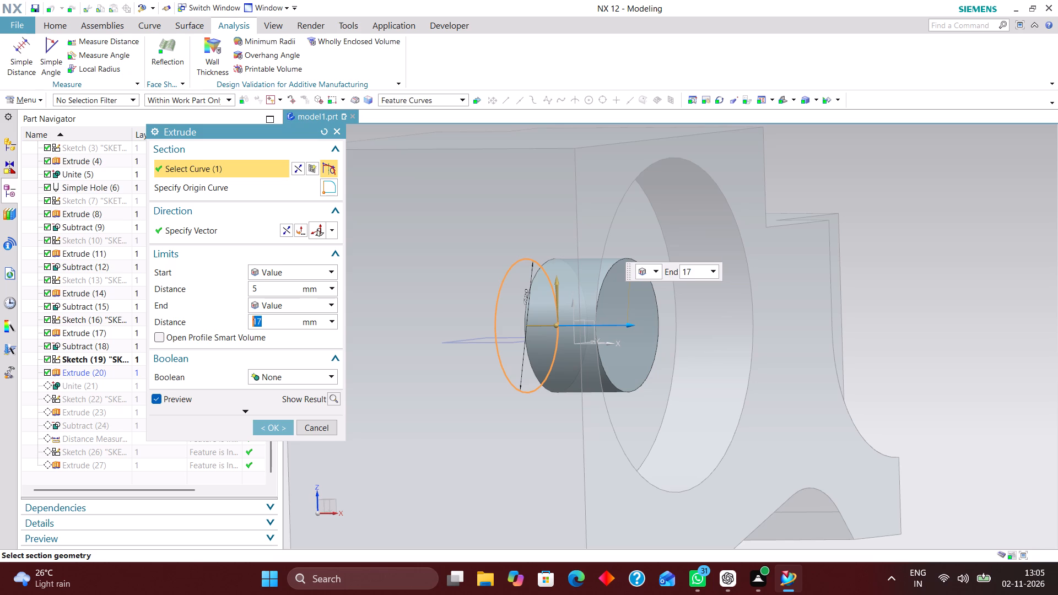
{"action": "left_click", "coordinate": [272, 425]}
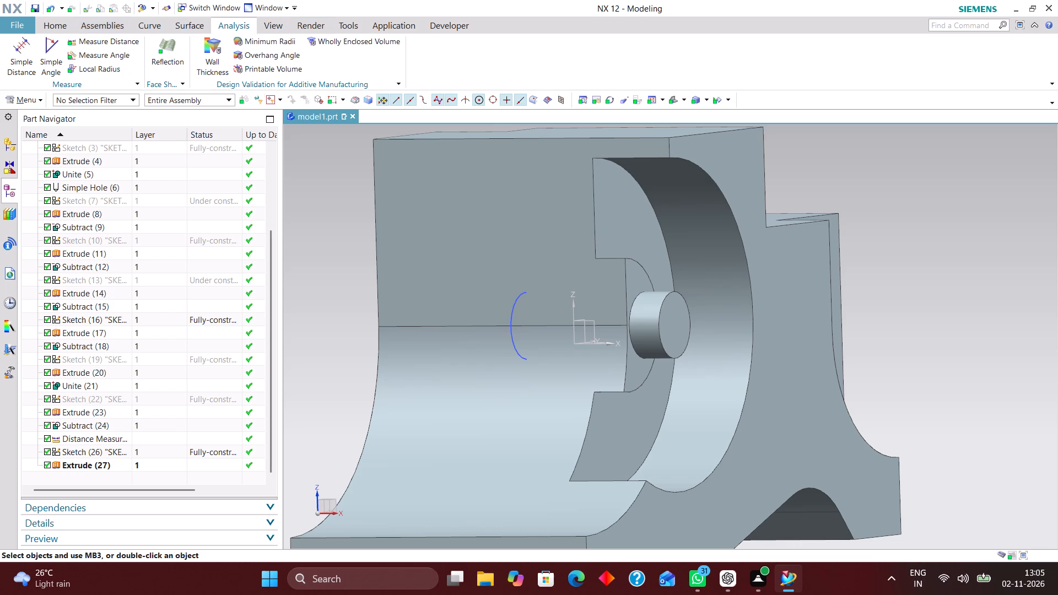
Measure the distance from the recess floor to the Ø20 boss's end face again.
{"action": "left_click", "coordinate": [21, 53]}
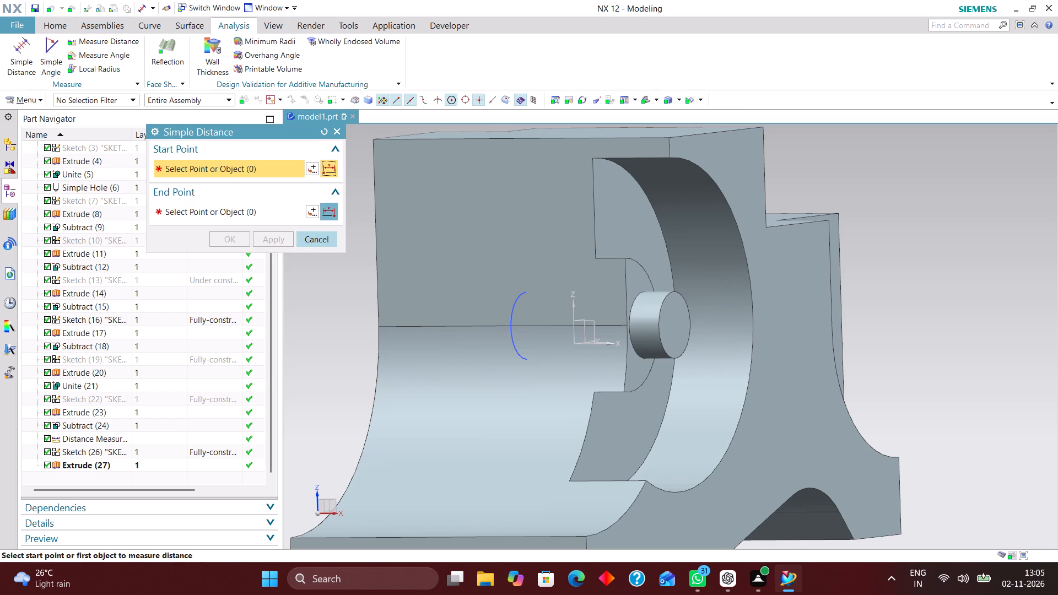
{"action": "left_click", "coordinate": [617, 416]}
{"action": "left_click", "coordinate": [636, 361]}
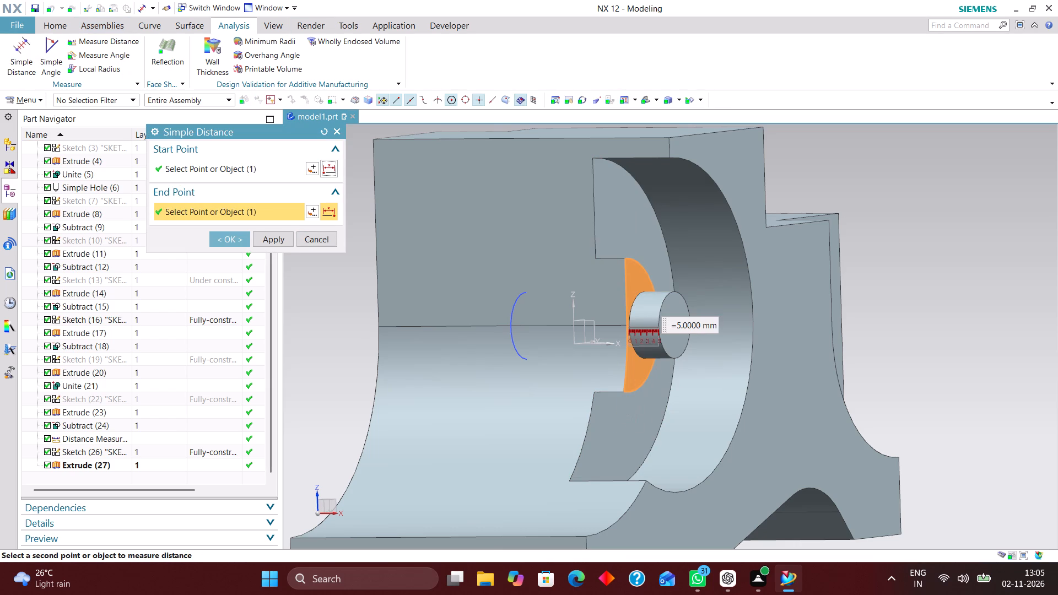
{"action": "left_click", "coordinate": [328, 237]}
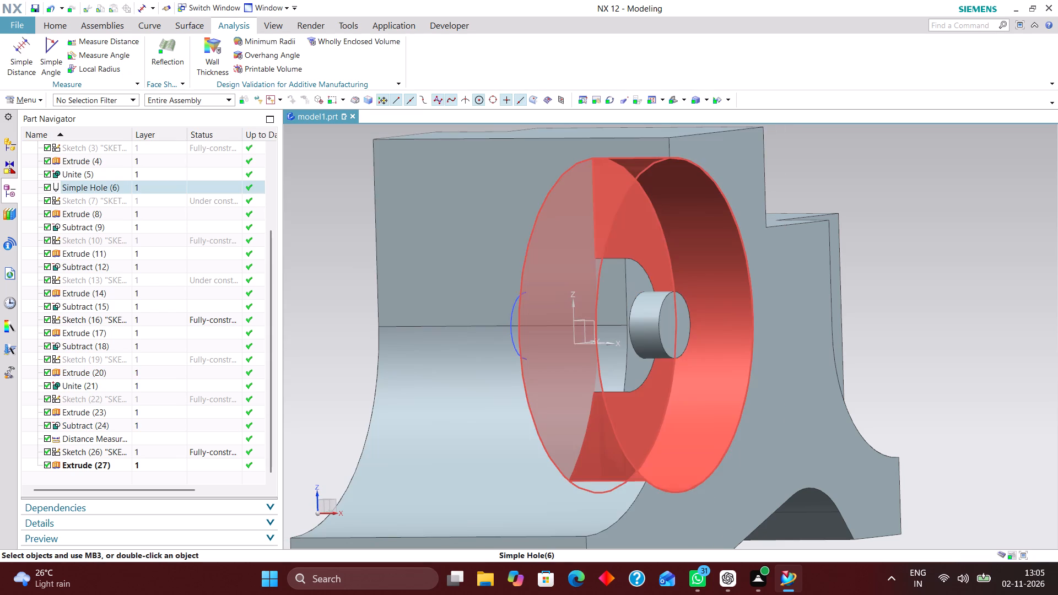
Edit the Ø10 pin extrusion to start at 17 mm, on the boss's end face, and end at 22 mm.
{"action": "scroll", "coordinate": [717, 290], "scroll_direction": "down", "scroll_amount": 2}
{"action": "scroll", "coordinate": [865, 251], "scroll_direction": "up", "scroll_amount": 2}
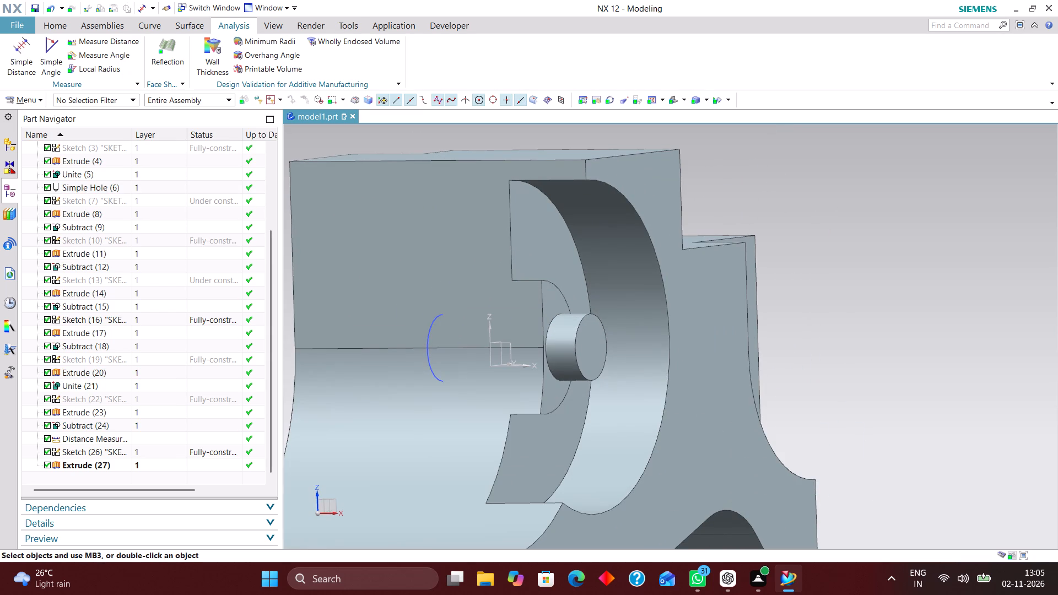
{"action": "left_click", "coordinate": [671, 102]}
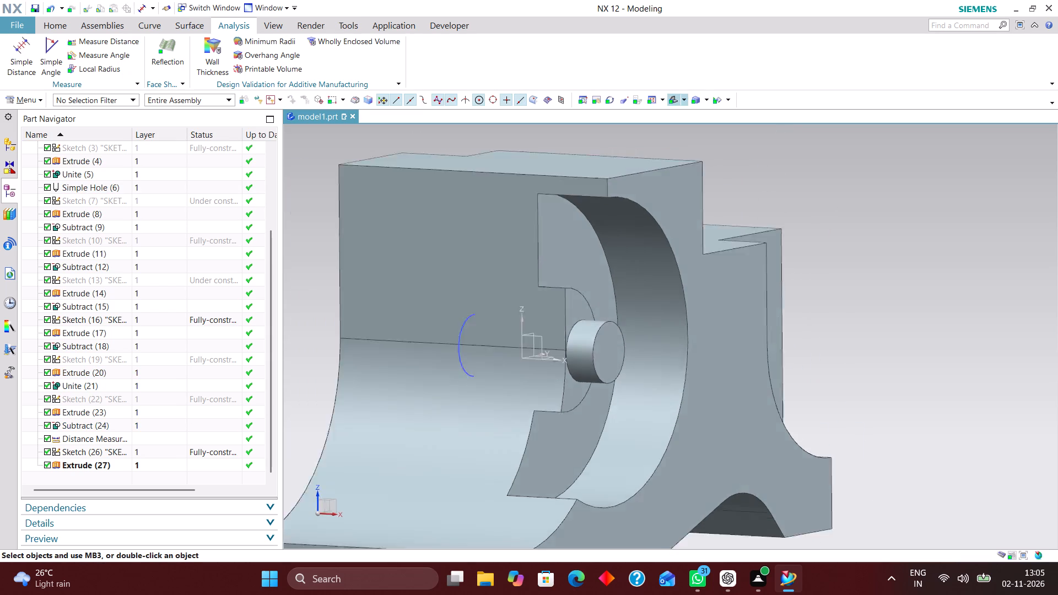
{"action": "scroll", "coordinate": [690, 353], "scroll_direction": "up", "scroll_amount": 3}
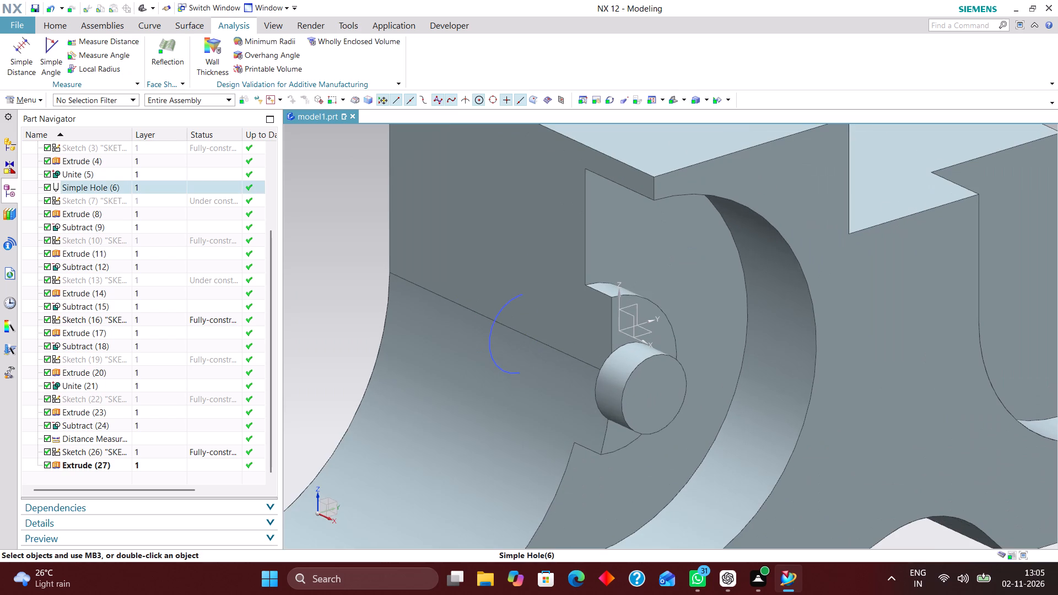
{"action": "middle_click_drag", "start_coordinate": [727, 318], "coordinate": [769, 305]}
{"action": "scroll", "coordinate": [769, 305], "scroll_direction": "up", "scroll_amount": 1}
{"action": "right_click_drag", "start_coordinate": [1029, 309], "coordinate": [935, 310]}
{"action": "double_click", "coordinate": [863, 292]}
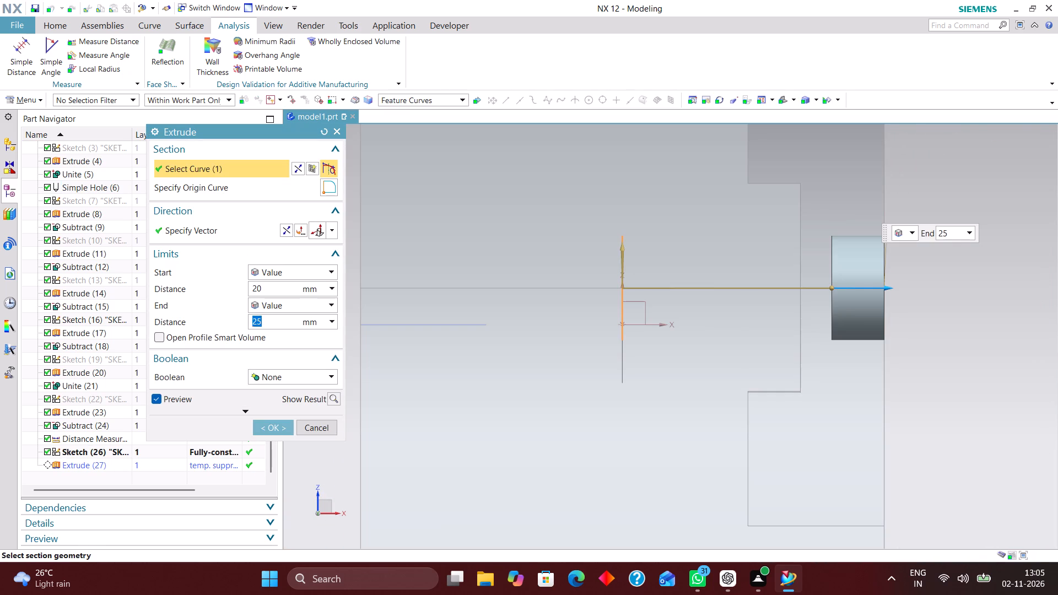
{"action": "left_click_drag", "start_coordinate": [832, 289], "coordinate": [800, 286]}
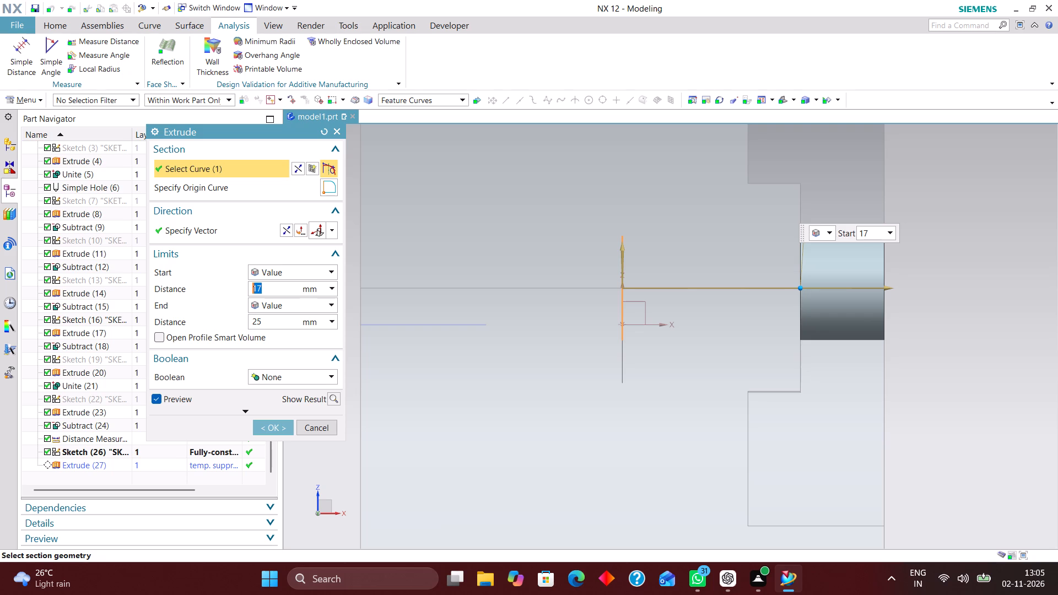
{"action": "left_click_drag", "start_coordinate": [890, 289], "coordinate": [866, 289]}
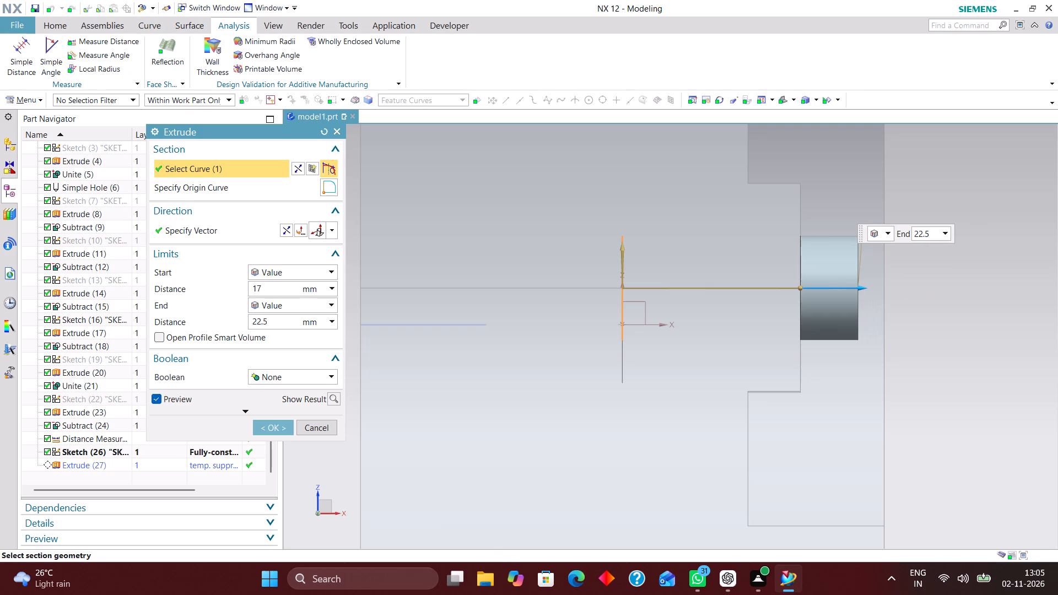
{"action": "left_click_drag", "start_coordinate": [866, 289], "coordinate": [862, 286]}
{"action": "left_click_drag", "start_coordinate": [862, 286], "coordinate": [860, 284]}
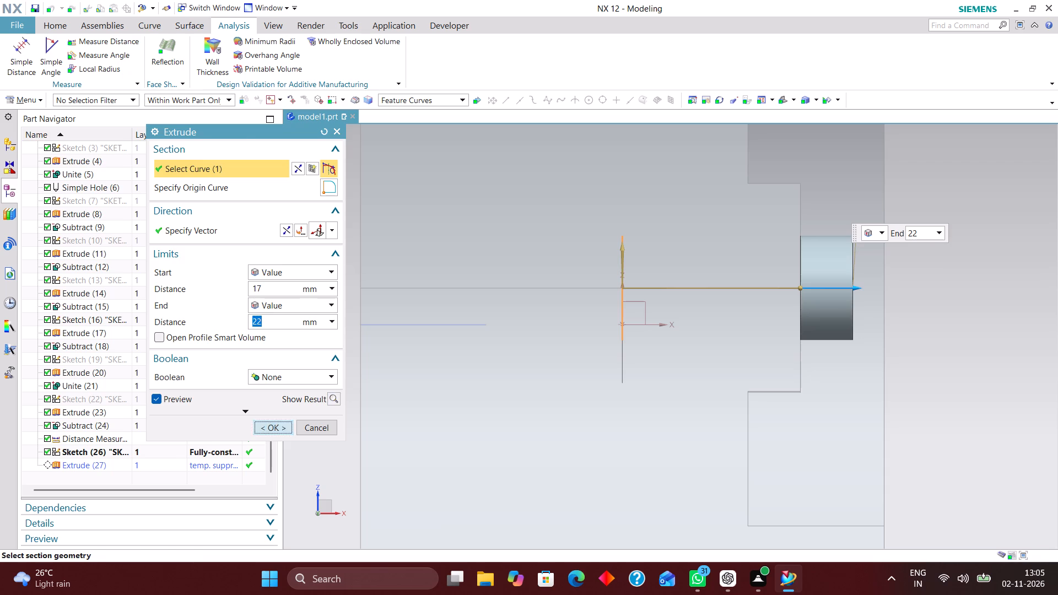
{"action": "left_click", "coordinate": [266, 426]}
Hide the Ø10 circle sketch used for the pin extrusion.
{"action": "middle_click_drag", "start_coordinate": [977, 381], "coordinate": [926, 385]}
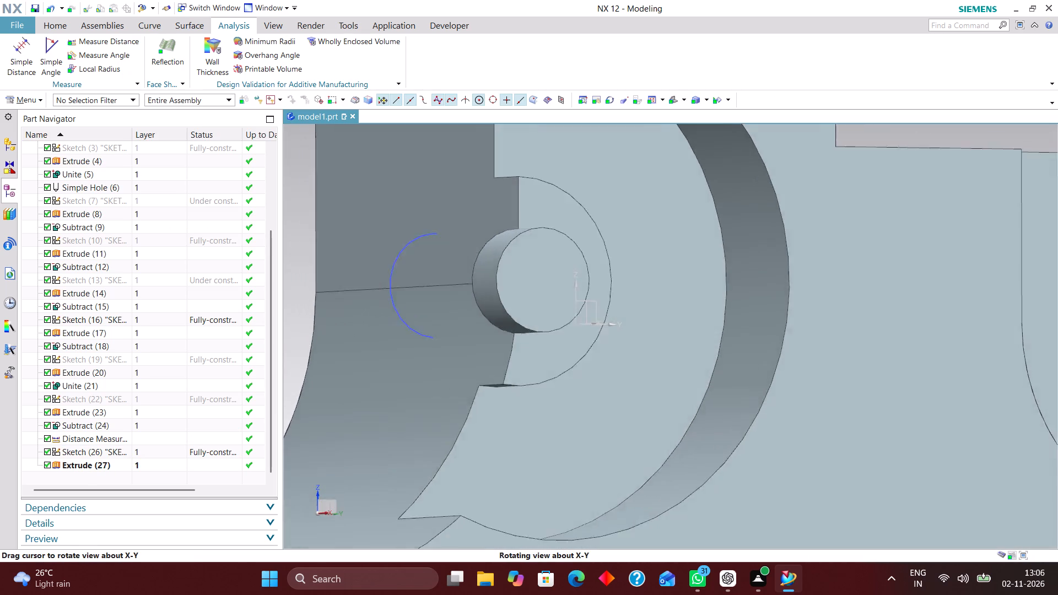
{"action": "middle_click_drag", "start_coordinate": [926, 385], "coordinate": [930, 387]}
{"action": "right_click_drag", "start_coordinate": [406, 268], "coordinate": [406, 294]}
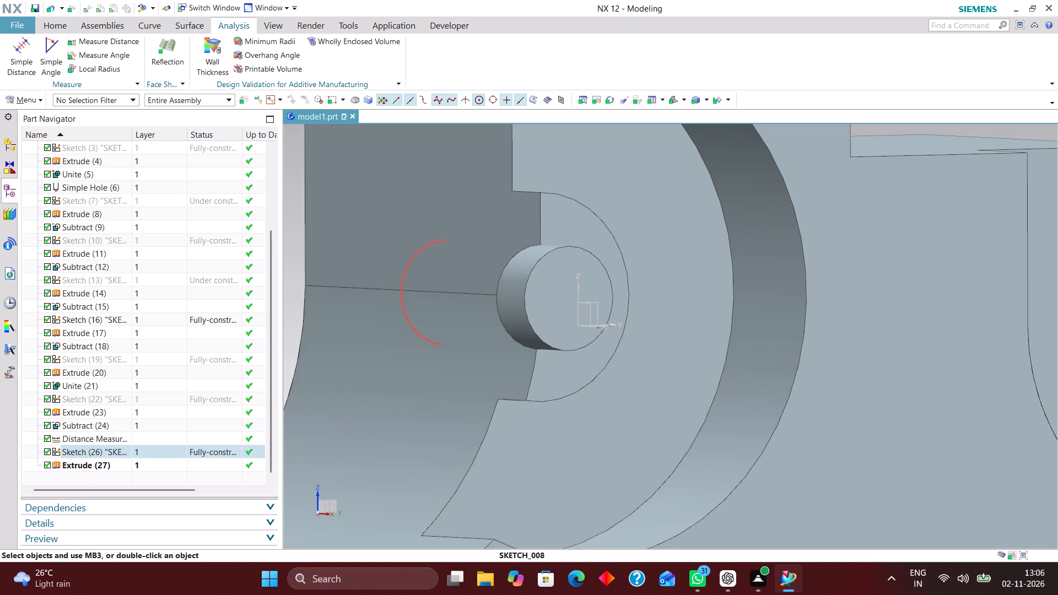
{"action": "right_click_drag", "start_coordinate": [406, 294], "coordinate": [403, 331]}
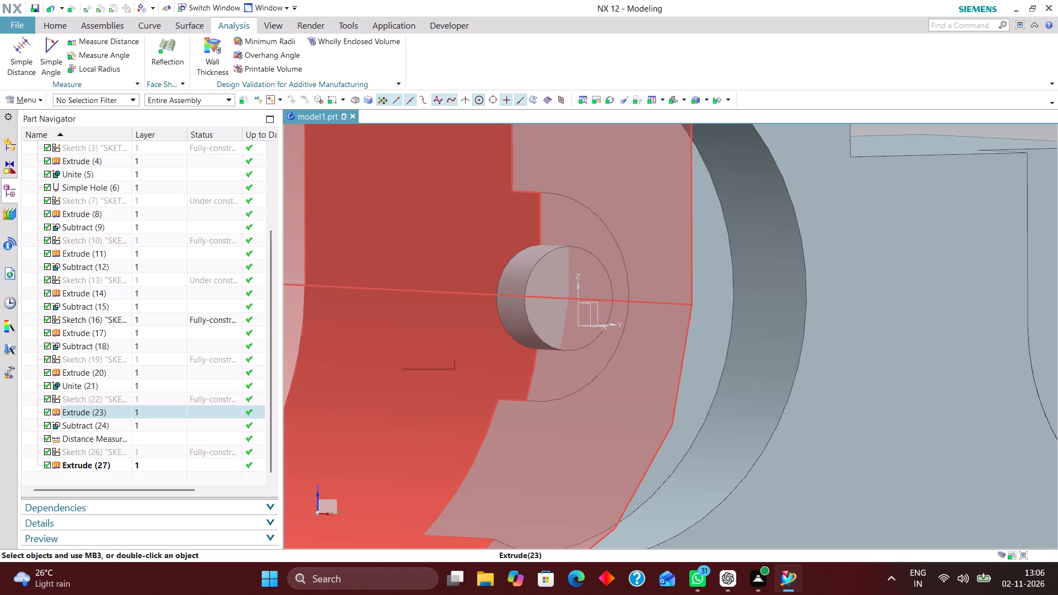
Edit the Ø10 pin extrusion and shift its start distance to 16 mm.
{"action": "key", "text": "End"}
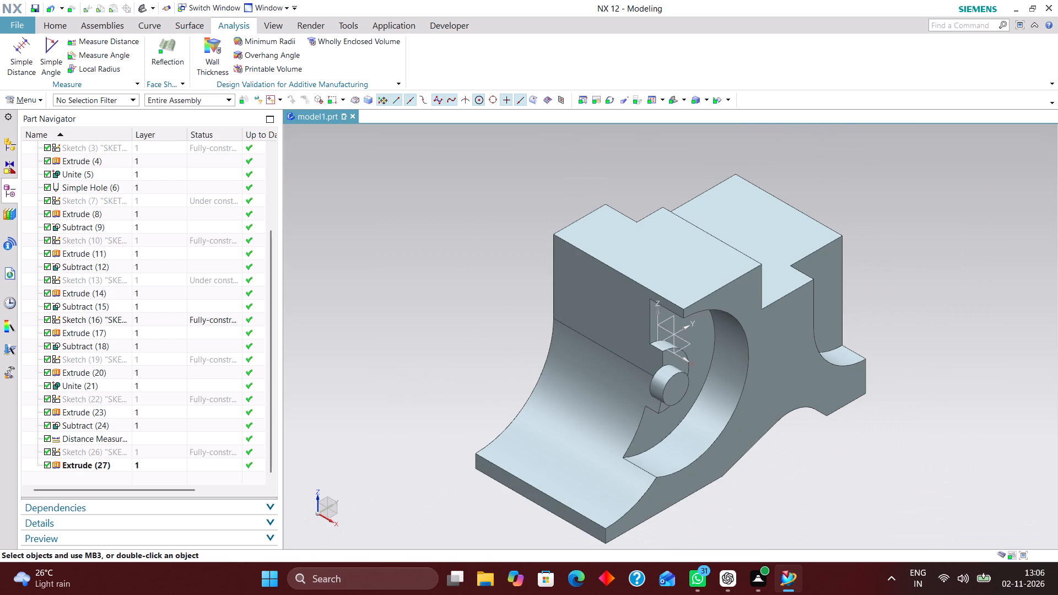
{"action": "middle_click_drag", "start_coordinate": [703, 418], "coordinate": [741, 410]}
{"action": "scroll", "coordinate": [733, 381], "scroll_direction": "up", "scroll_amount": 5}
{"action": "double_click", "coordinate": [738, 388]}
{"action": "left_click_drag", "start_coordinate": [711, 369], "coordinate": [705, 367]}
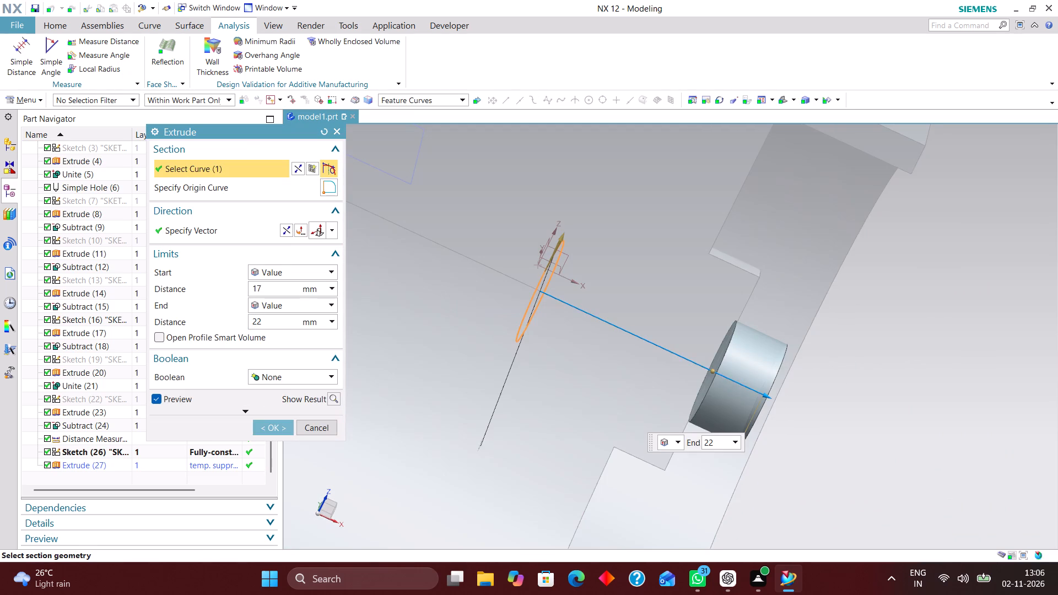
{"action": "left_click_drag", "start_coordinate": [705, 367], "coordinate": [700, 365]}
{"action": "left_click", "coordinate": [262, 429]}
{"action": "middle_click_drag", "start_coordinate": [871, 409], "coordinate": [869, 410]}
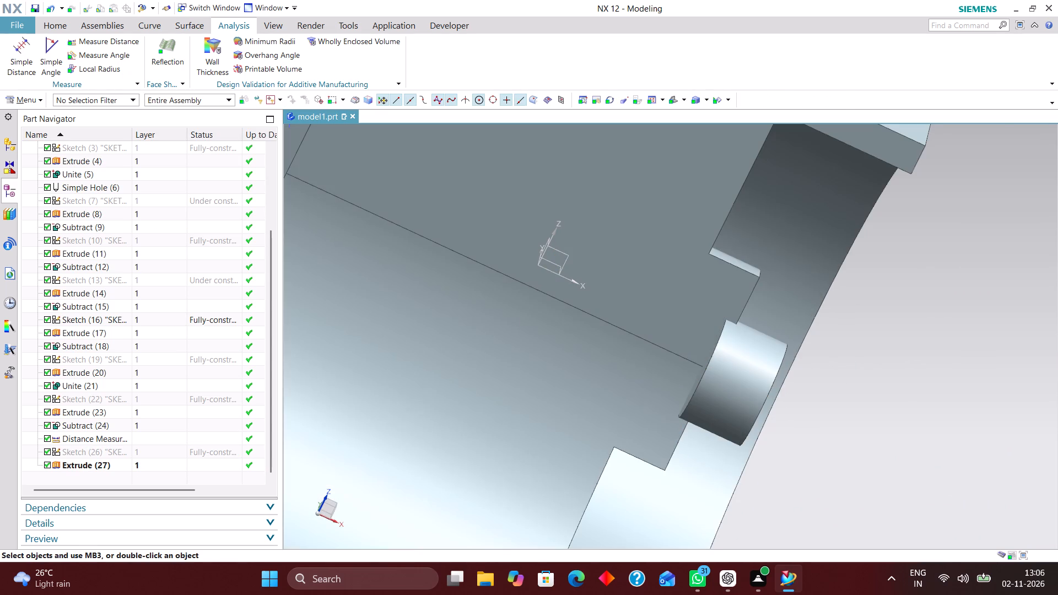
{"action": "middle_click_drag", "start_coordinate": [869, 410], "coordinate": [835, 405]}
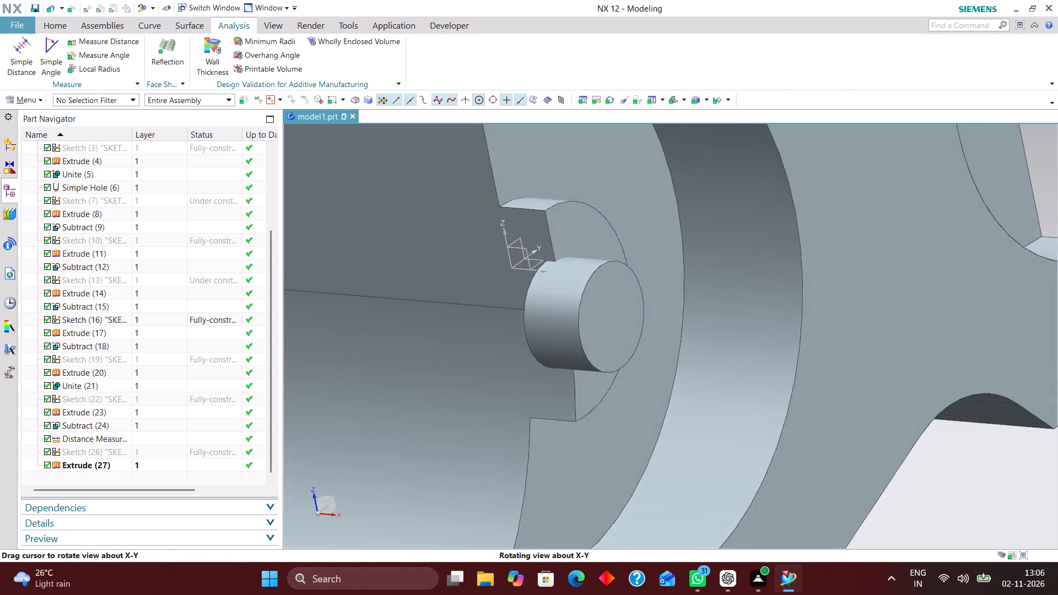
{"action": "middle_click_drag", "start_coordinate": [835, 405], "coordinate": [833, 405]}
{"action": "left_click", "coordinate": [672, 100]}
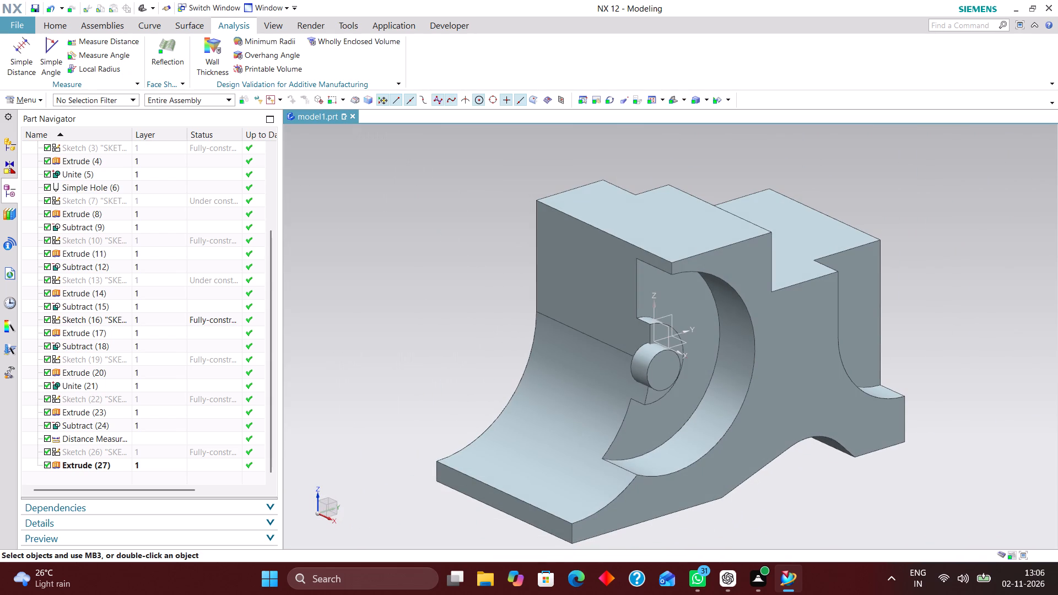
Edit the Ø10 pin extrusion again and move its start onto the Ø20 boss's end face, keeping the 22 mm end.
{"action": "double_click", "coordinate": [643, 359]}
{"action": "middle_click_drag", "start_coordinate": [789, 366], "coordinate": [835, 350]}
{"action": "scroll", "coordinate": [819, 352], "scroll_direction": "up", "scroll_amount": 1}
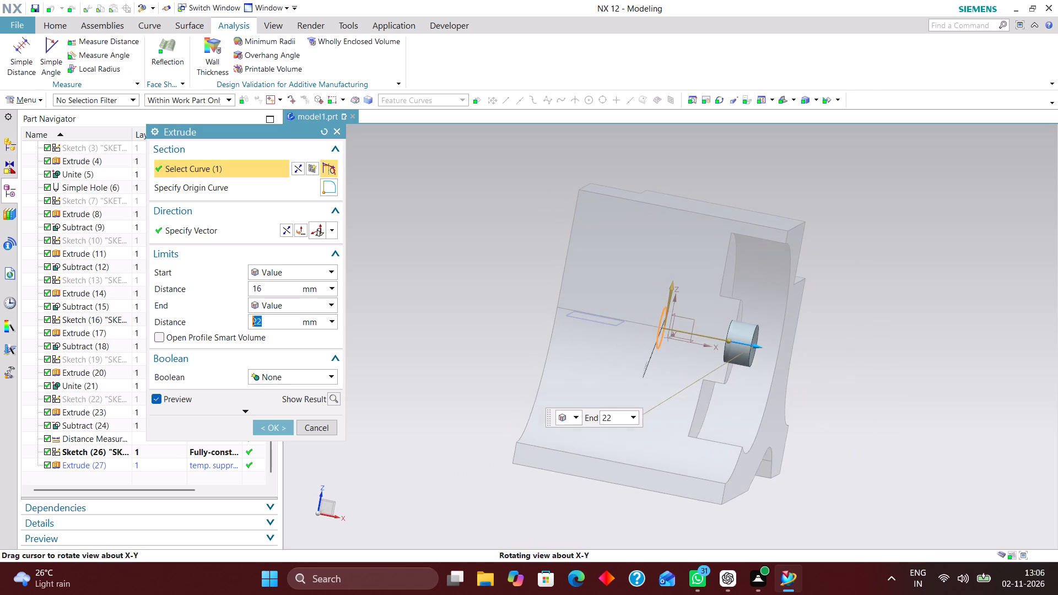
{"action": "right_click_drag", "start_coordinate": [859, 322], "coordinate": [772, 329]}
{"action": "scroll", "coordinate": [748, 321], "scroll_direction": "up", "scroll_amount": 3}
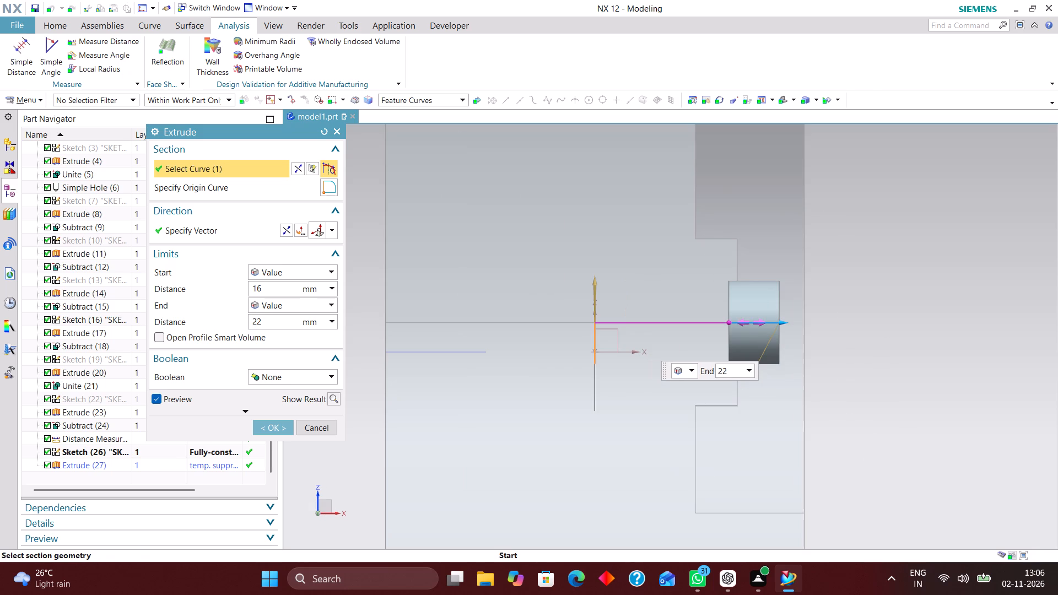
{"action": "left_click_drag", "start_coordinate": [728, 323], "coordinate": [737, 322]}
{"action": "left_click", "coordinate": [266, 425]}
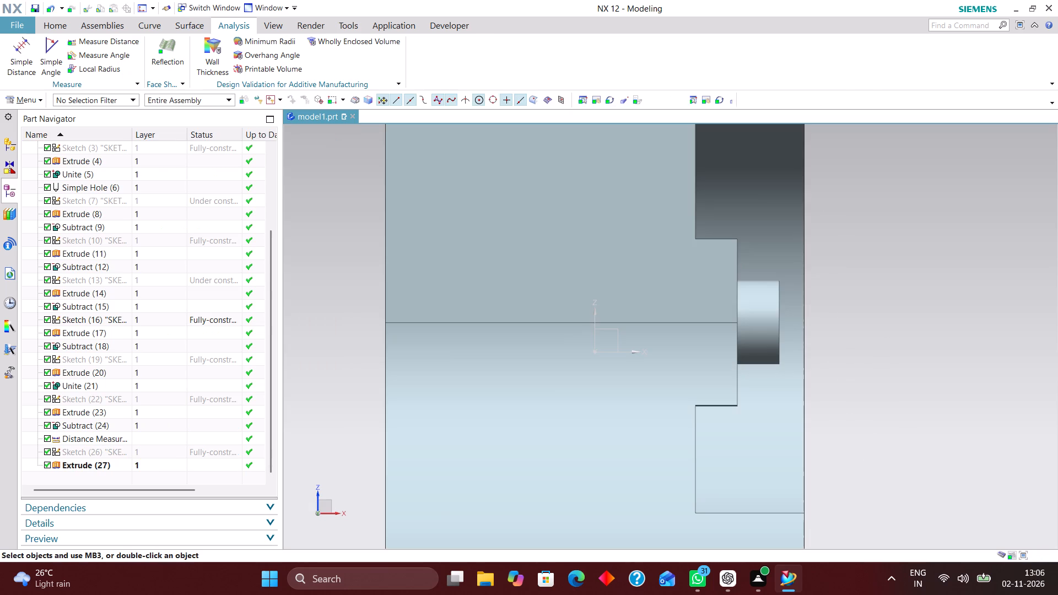
Unite the Ø10 pin with the bracket body, using the bracket as target and the pin as tool.
{"action": "left_click", "coordinate": [49, 23]}
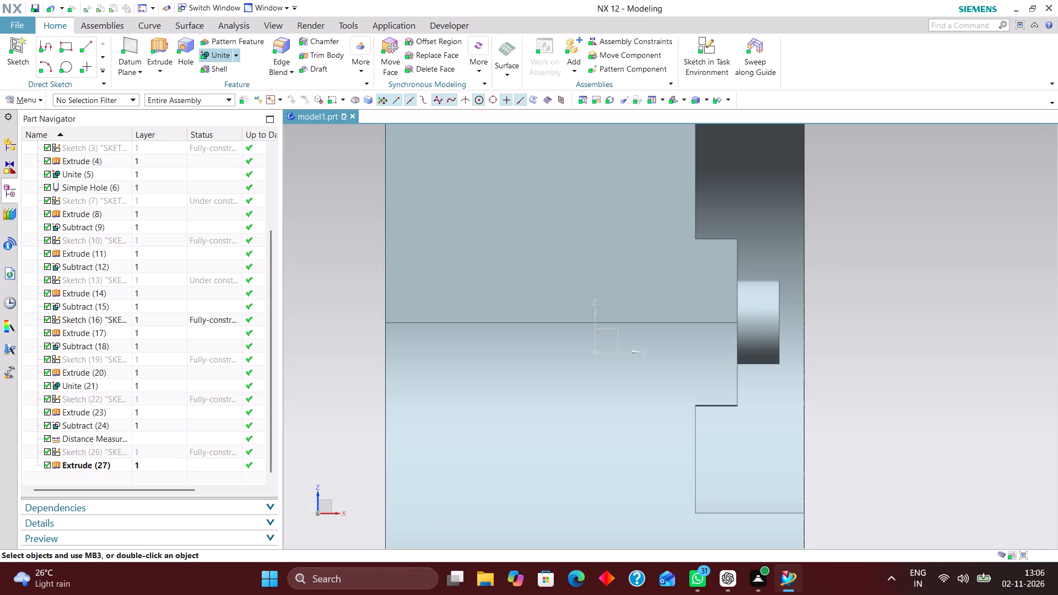
{"action": "left_click", "coordinate": [218, 52]}
{"action": "left_click", "coordinate": [636, 342]}
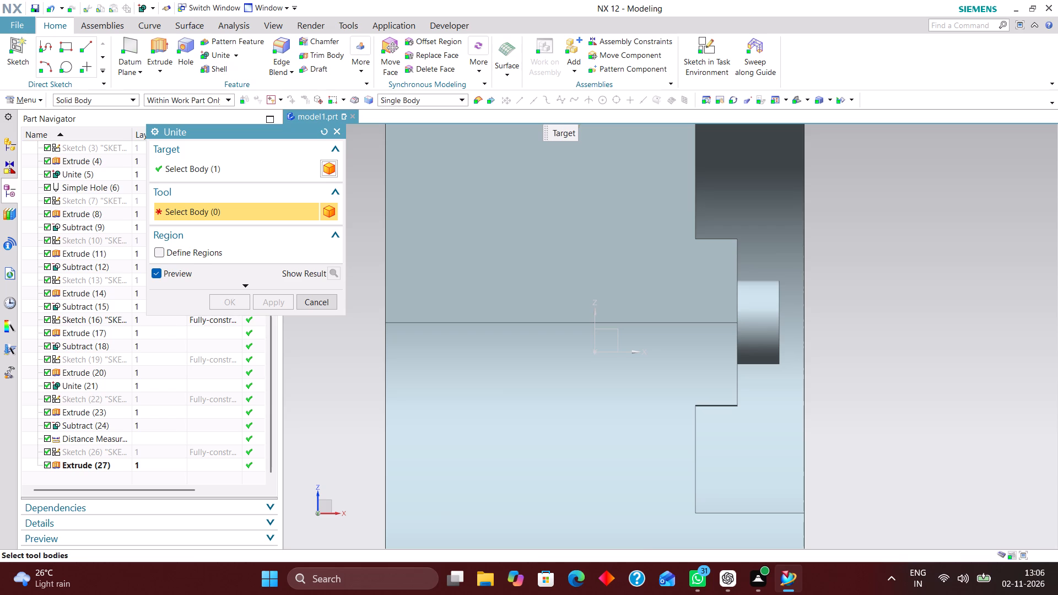
{"action": "left_click", "coordinate": [767, 341]}
{"action": "left_click", "coordinate": [224, 301]}
{"action": "middle_click_drag", "start_coordinate": [801, 323], "coordinate": [748, 343]}
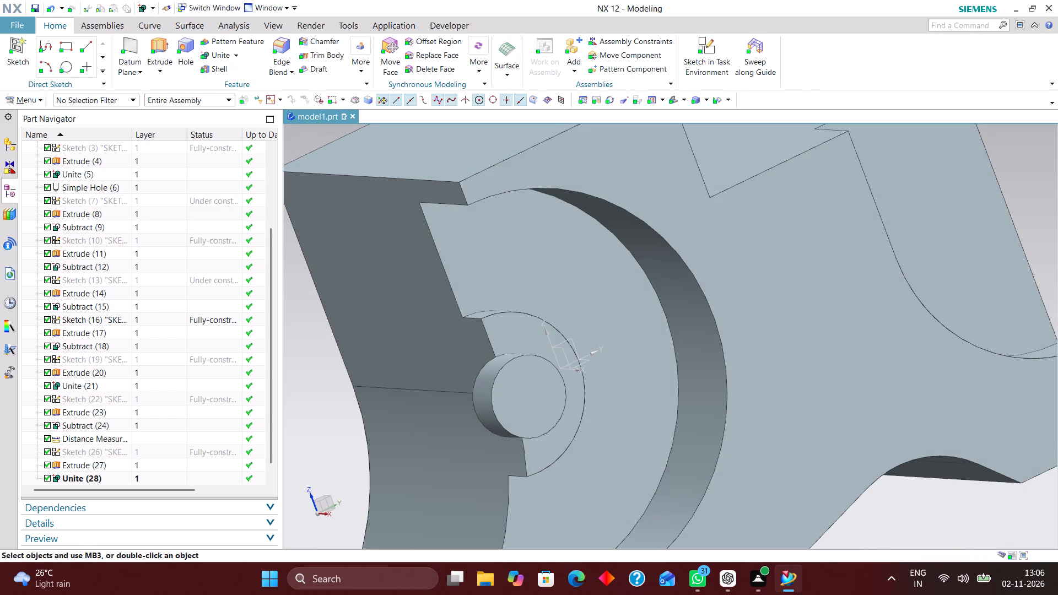
Create a new sketch on the datum coordinate system's XZ plane.
{"action": "left_click", "coordinate": [675, 100]}
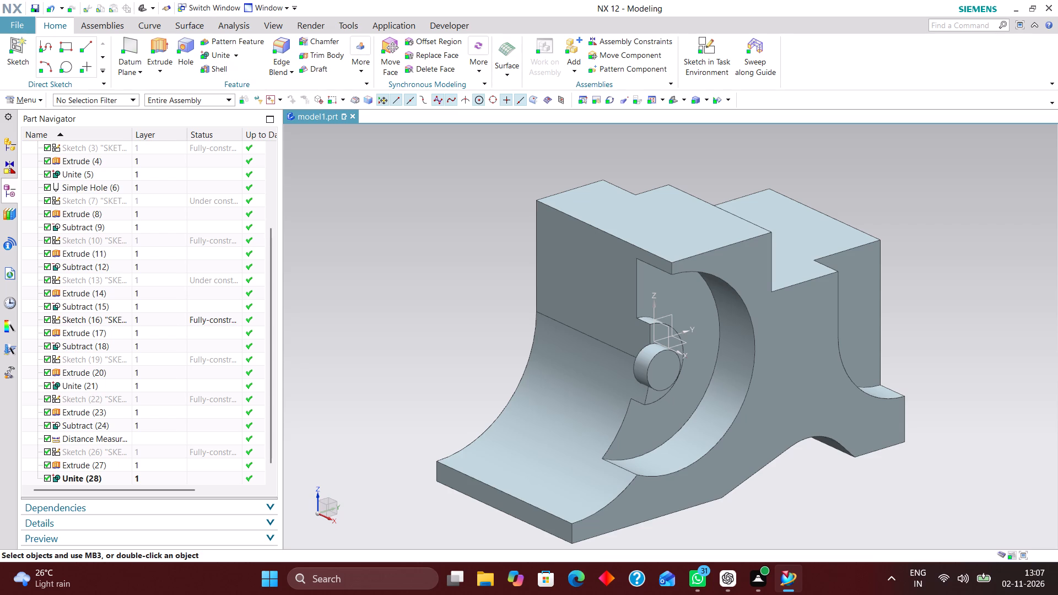
{"action": "scroll", "coordinate": [703, 402], "scroll_direction": "down", "scroll_amount": 2}
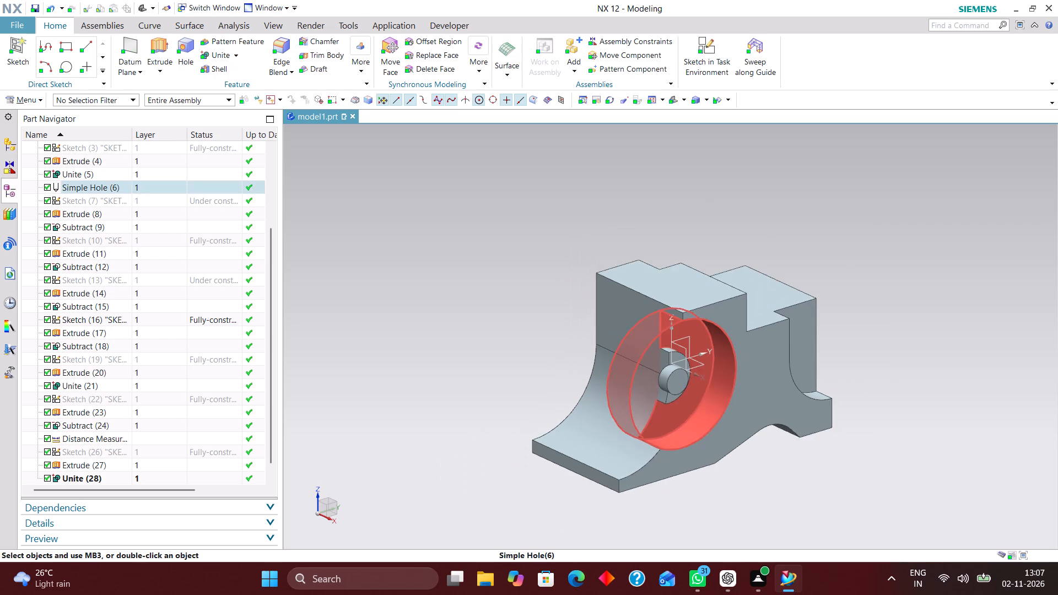
{"action": "scroll", "coordinate": [726, 385], "scroll_direction": "up", "scroll_amount": 2}
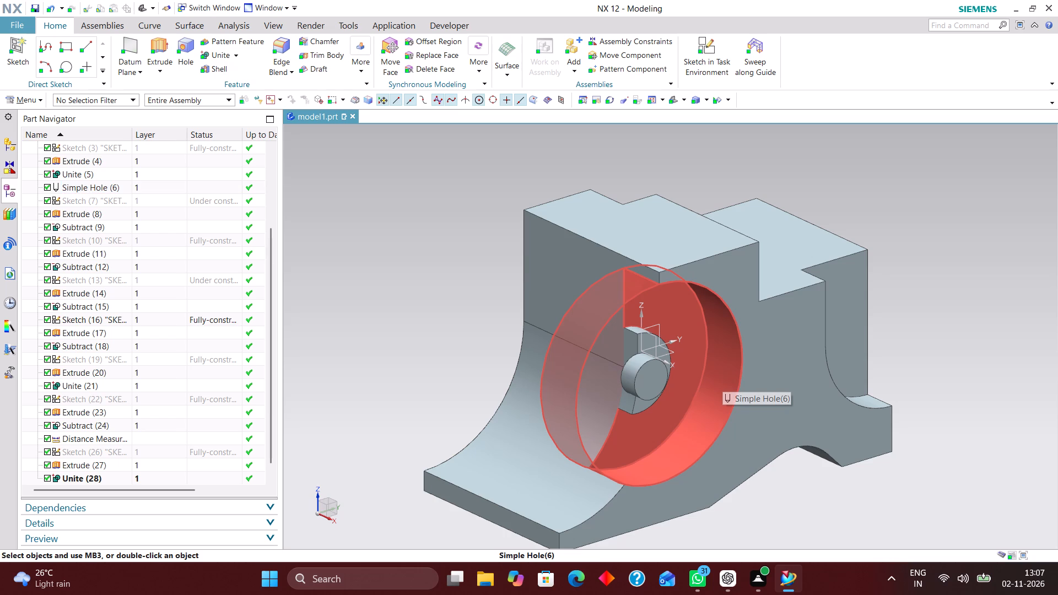
{"action": "left_click", "coordinate": [708, 49]}
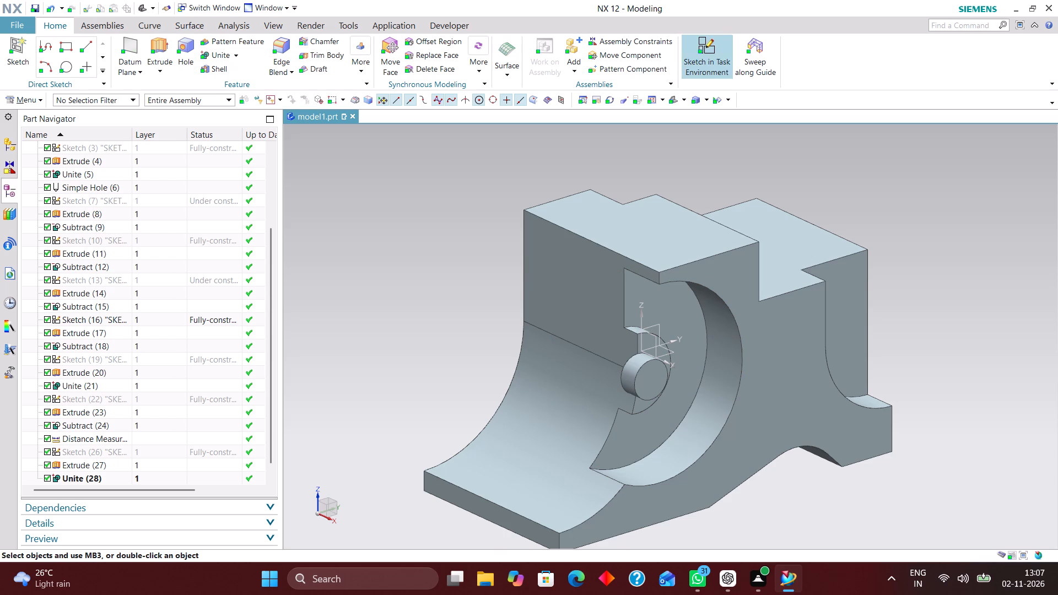
{"action": "left_click", "coordinate": [656, 340]}
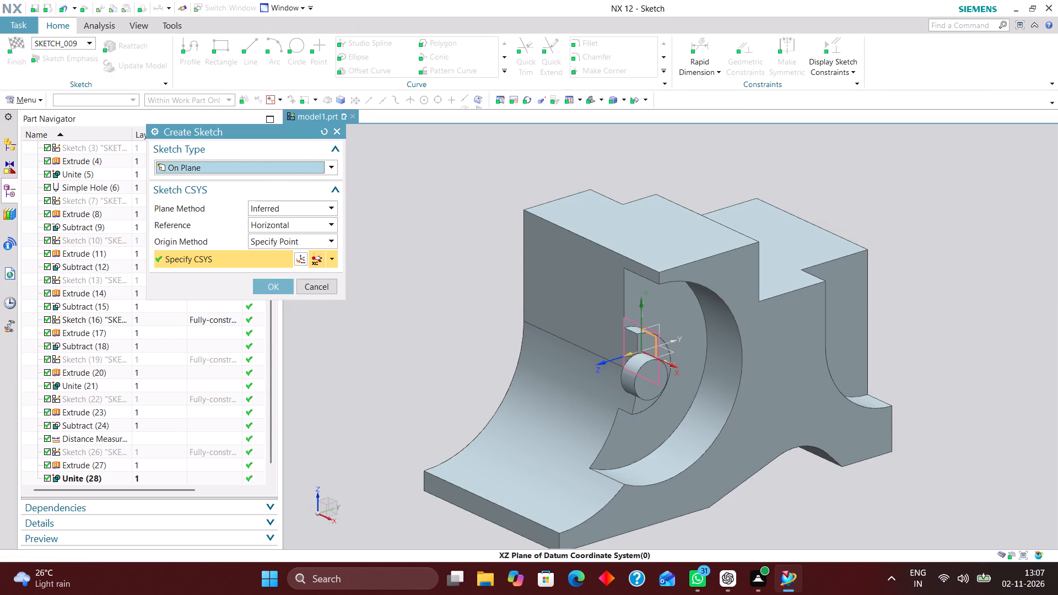
{"action": "left_click", "coordinate": [284, 283]}
{"action": "scroll", "coordinate": [816, 475], "scroll_direction": "down", "scroll_amount": 2}
{"action": "scroll", "coordinate": [643, 345], "scroll_direction": "up", "scroll_amount": 1}
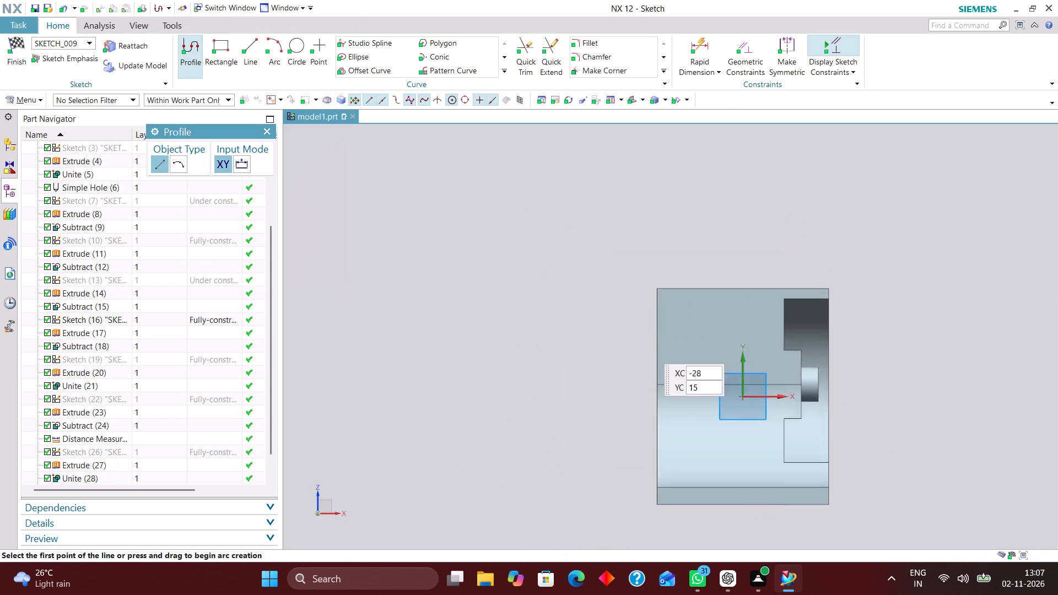
{"action": "scroll", "coordinate": [646, 345], "scroll_direction": "up", "scroll_amount": 2}
Sketch a vertical line, a diagonal about 19.5 mm long at 60° from its lower end, and a horizontal line from the diagonal's upper end.
{"action": "left_click", "coordinate": [246, 47]}
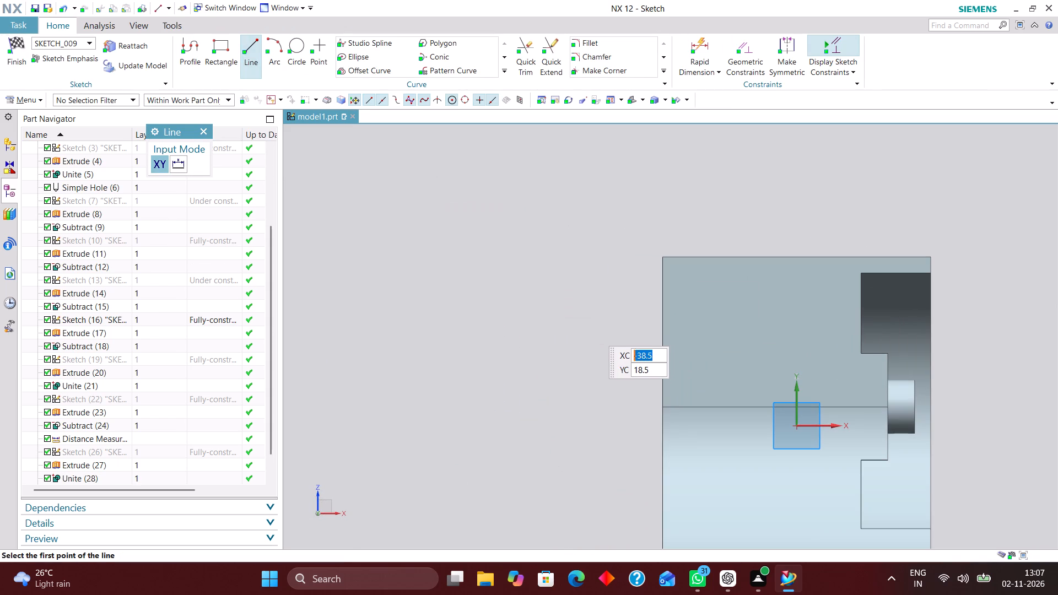
{"action": "left_click", "coordinate": [631, 254]}
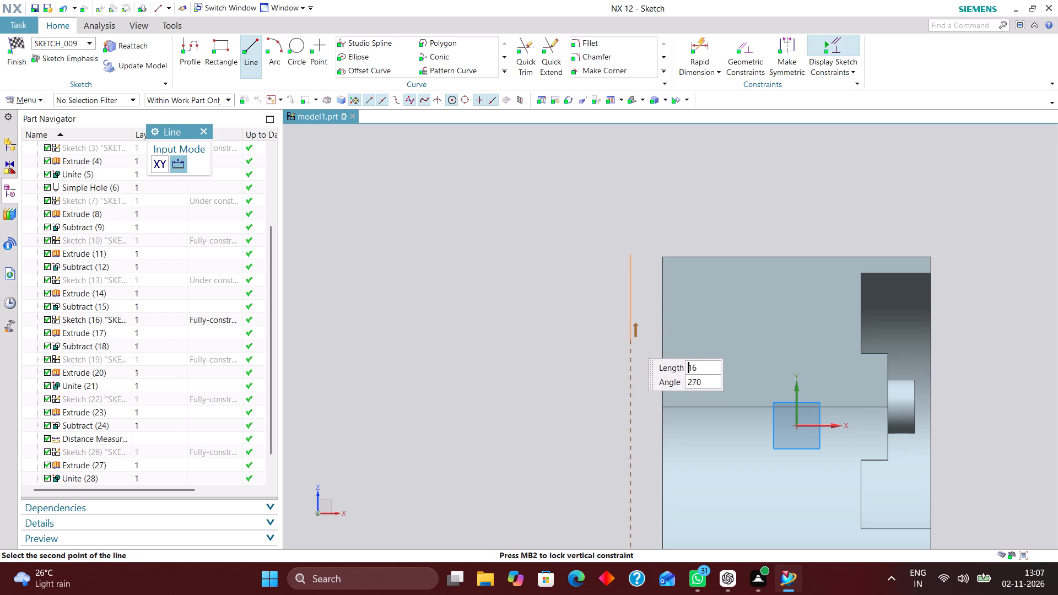
{"action": "left_click", "coordinate": [630, 336]}
{"action": "left_click", "coordinate": [630, 339]}
{"action": "left_click", "coordinate": [682, 245]}
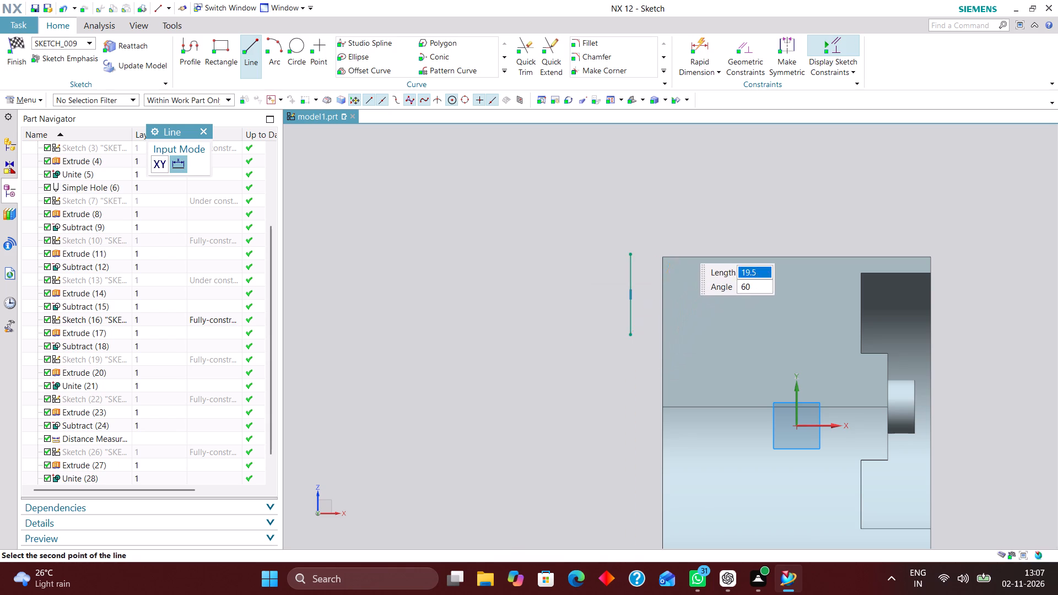
{"action": "left_click", "coordinate": [682, 244]}
{"action": "left_click", "coordinate": [585, 246]}
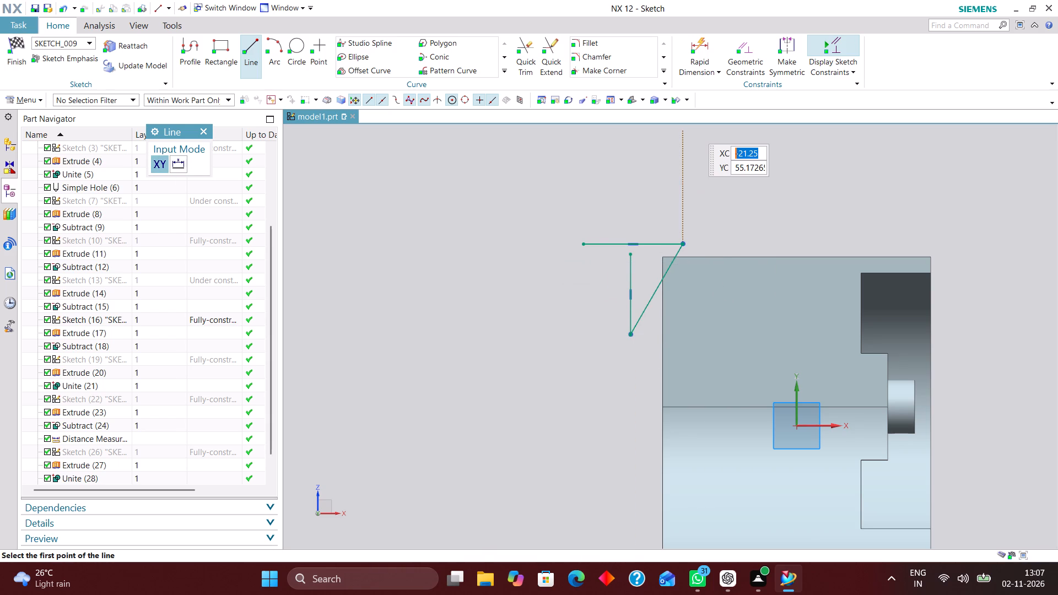
Extend the vertical line to the horizontal line and trim the horizontal overhang to close the triangle.
{"action": "left_click", "coordinate": [558, 56]}
{"action": "left_click", "coordinate": [631, 279]}
{"action": "left_click", "coordinate": [320, 244]}
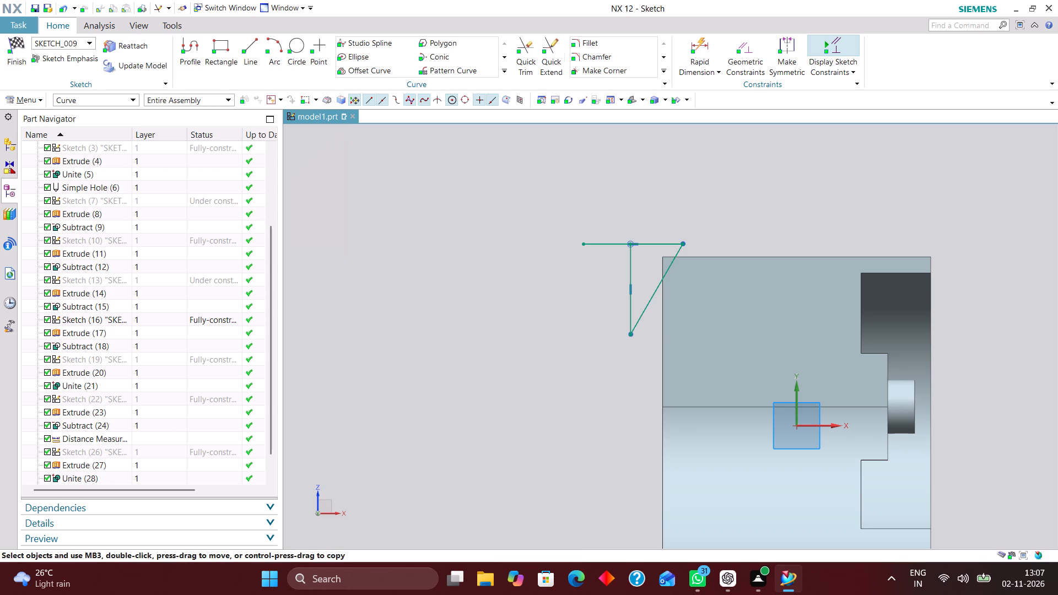
{"action": "left_click", "coordinate": [531, 56]}
{"action": "left_click", "coordinate": [595, 246]}
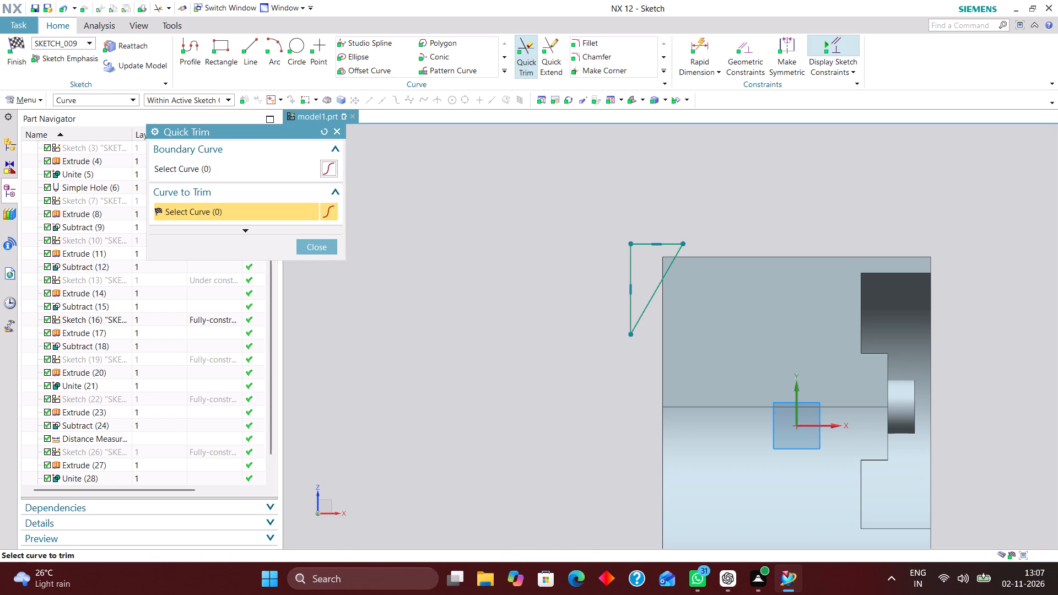
{"action": "left_click", "coordinate": [319, 245]}
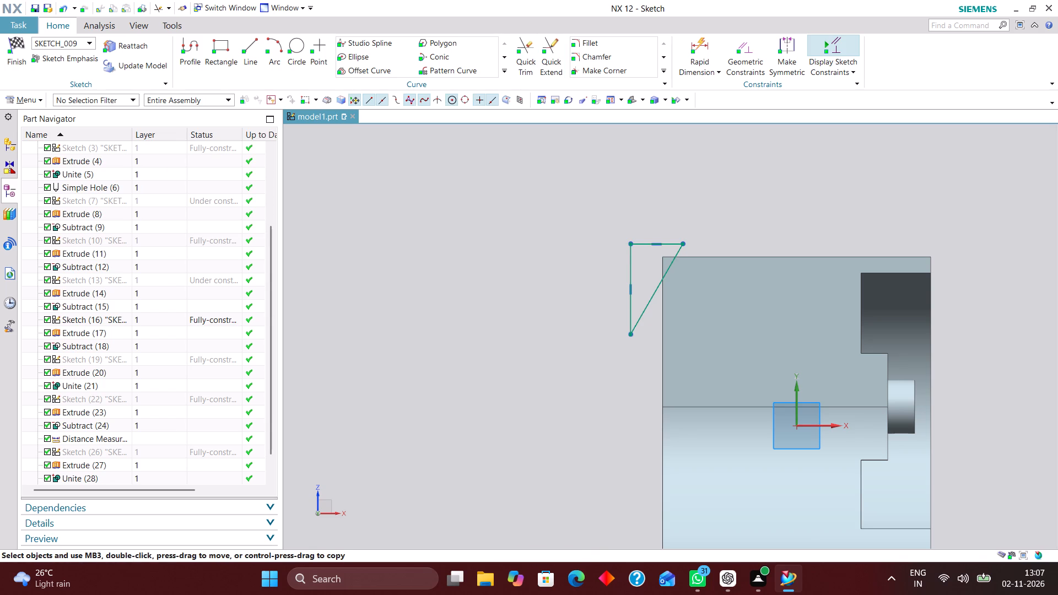
Dimension the triangle's vertical side from the sketch's Y axis, entering 30 mm and correcting it to 25 mm.
{"action": "left_click", "coordinate": [694, 45]}
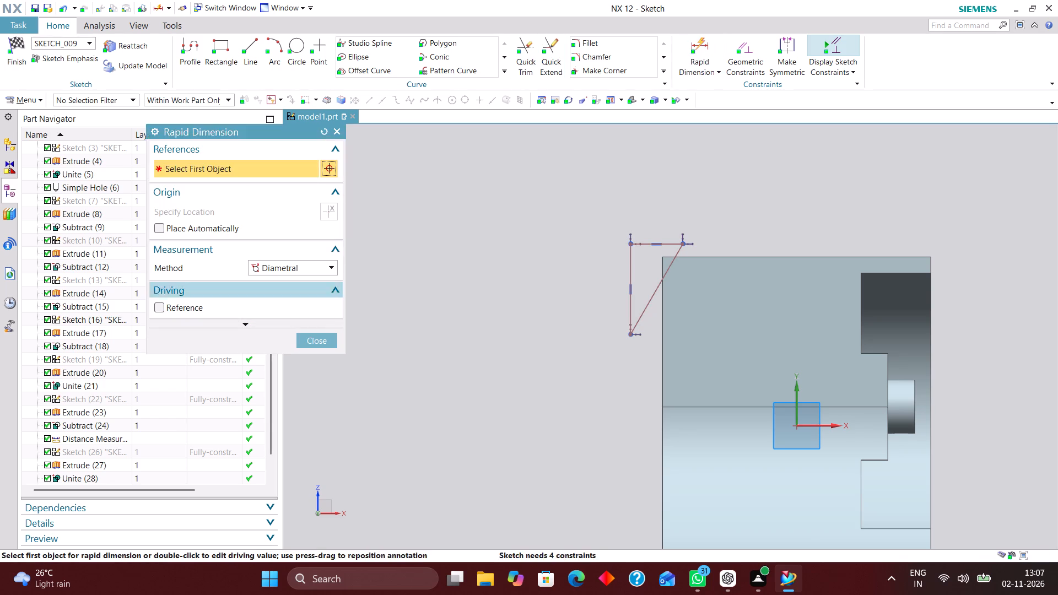
{"action": "left_click", "coordinate": [323, 269]}
{"action": "left_click", "coordinate": [319, 286]}
{"action": "left_click", "coordinate": [795, 394]}
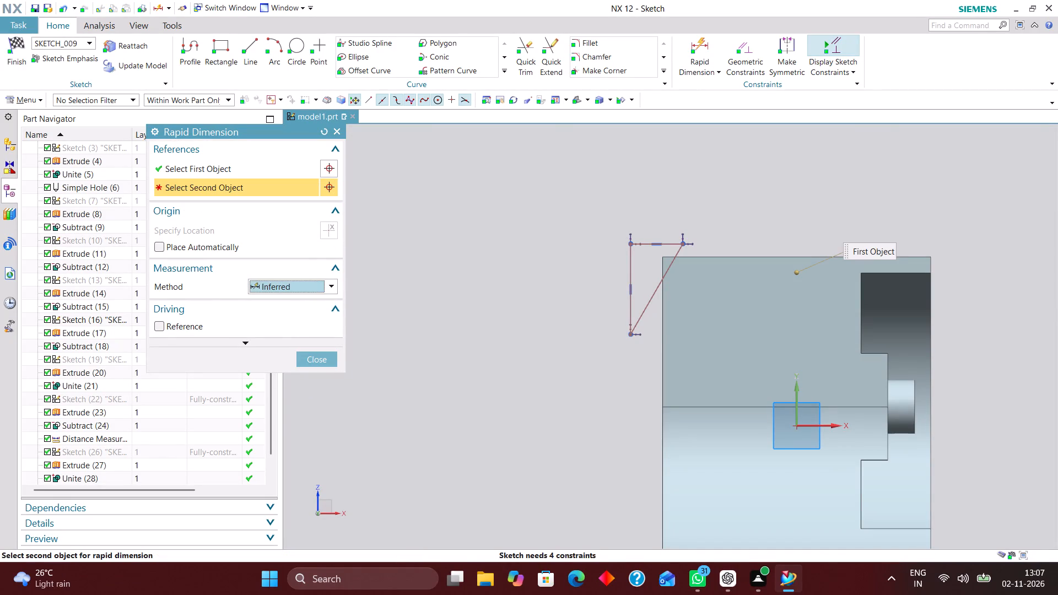
{"action": "left_click", "coordinate": [630, 310]}
{"action": "left_click", "coordinate": [719, 483]}
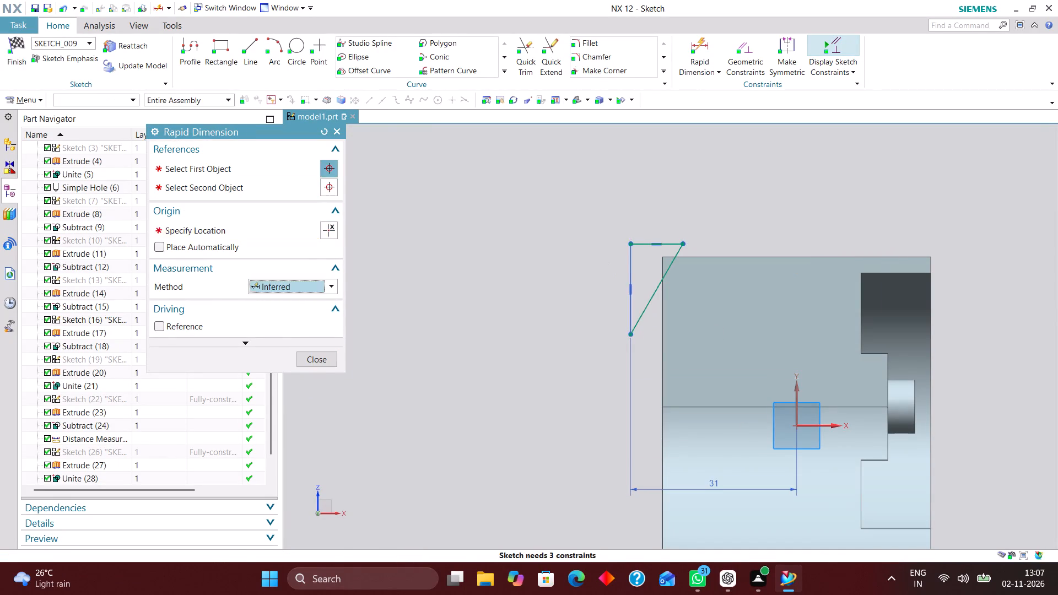
{"action": "type", "text": "30"}
{"action": "key", "text": "Return"}
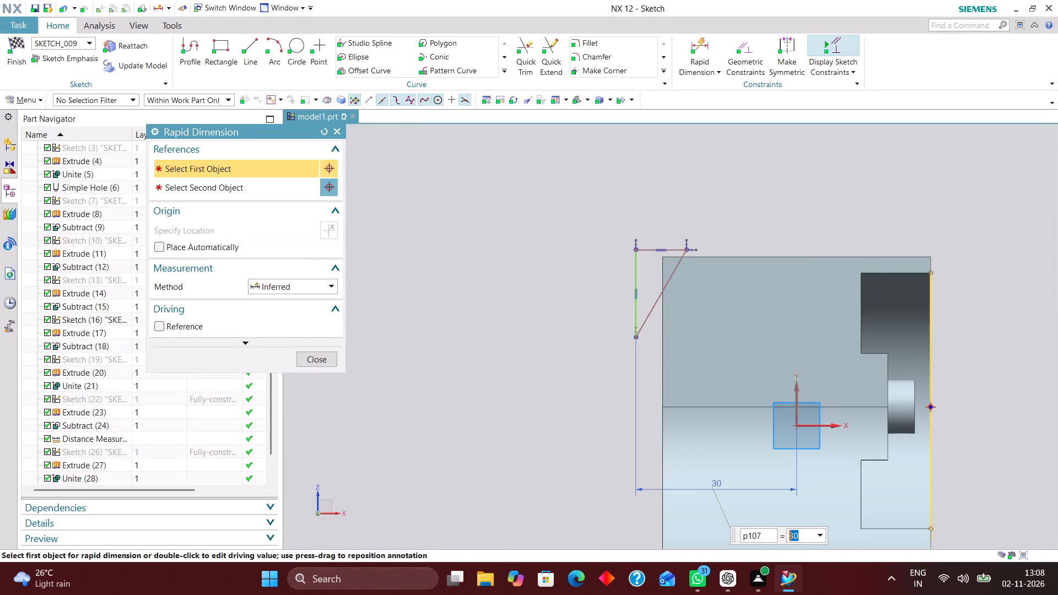
{"action": "type", "text": "25"}
{"action": "key", "text": "Return"}
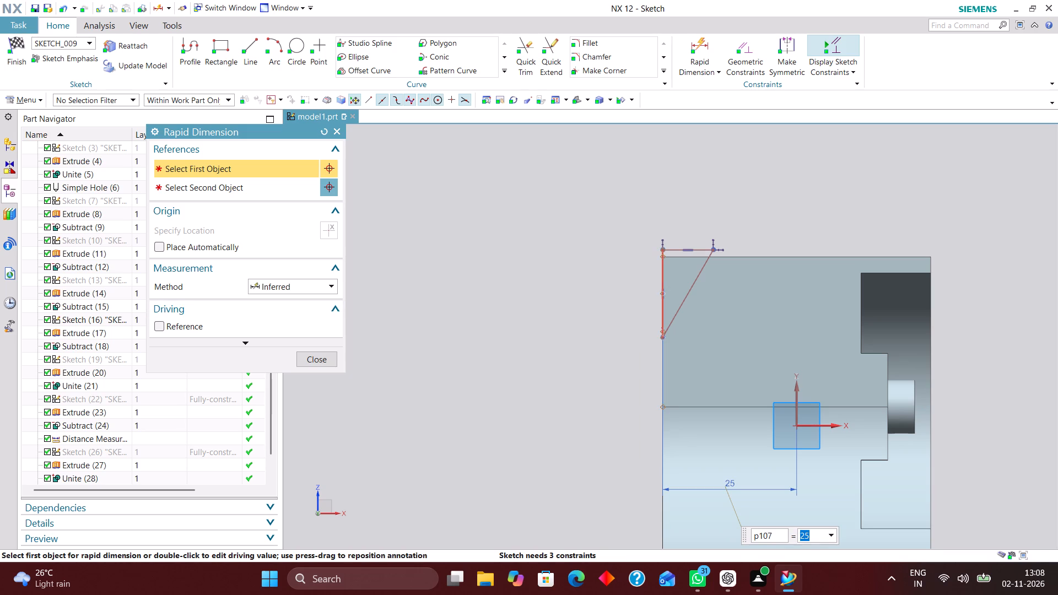
Dimension the length of the triangle's vertical side as 18 mm.
{"action": "left_click_drag", "start_coordinate": [660, 313], "coordinate": [654, 311]}
{"action": "left_click", "coordinate": [602, 296]}
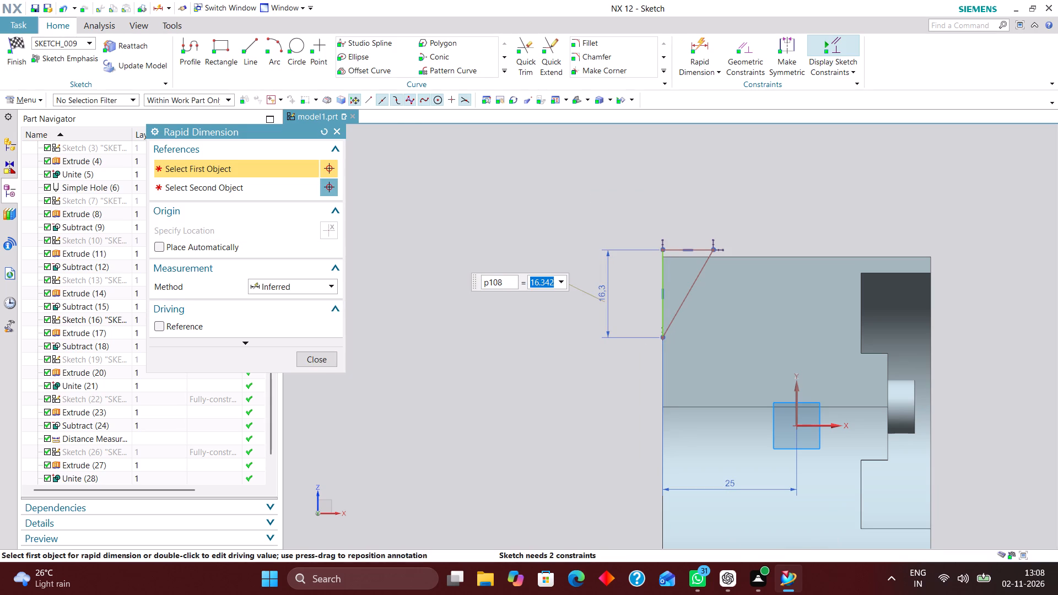
{"action": "key", "text": "1"}
{"action": "key", "text": "8"}
{"action": "key", "text": "Return"}
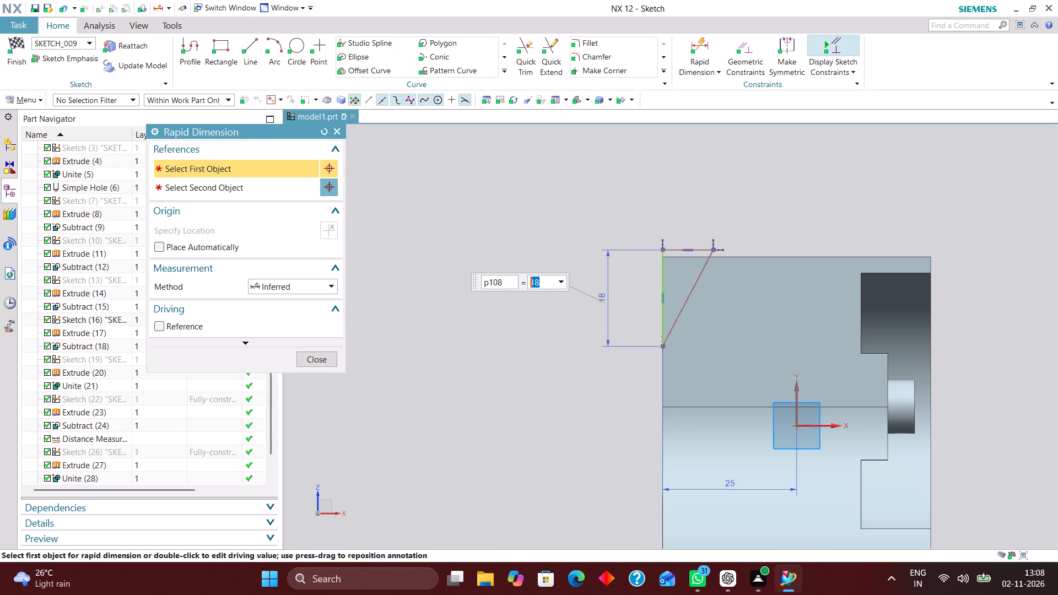
Dimension the triangle's horizontal top side 30 mm above the sketch's X axis.
{"action": "left_click", "coordinate": [819, 429]}
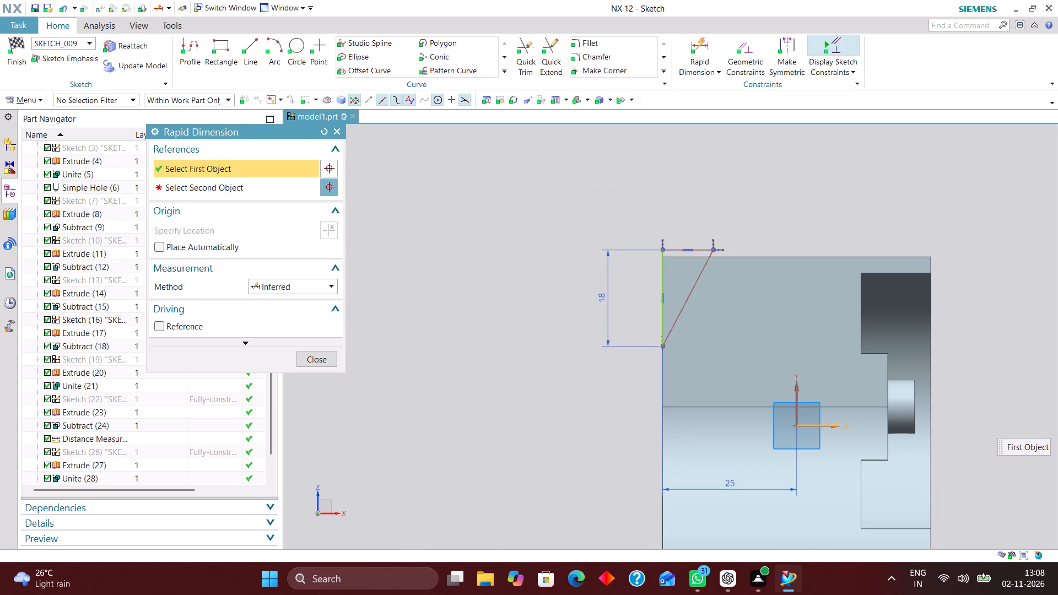
{"action": "left_click", "coordinate": [698, 248]}
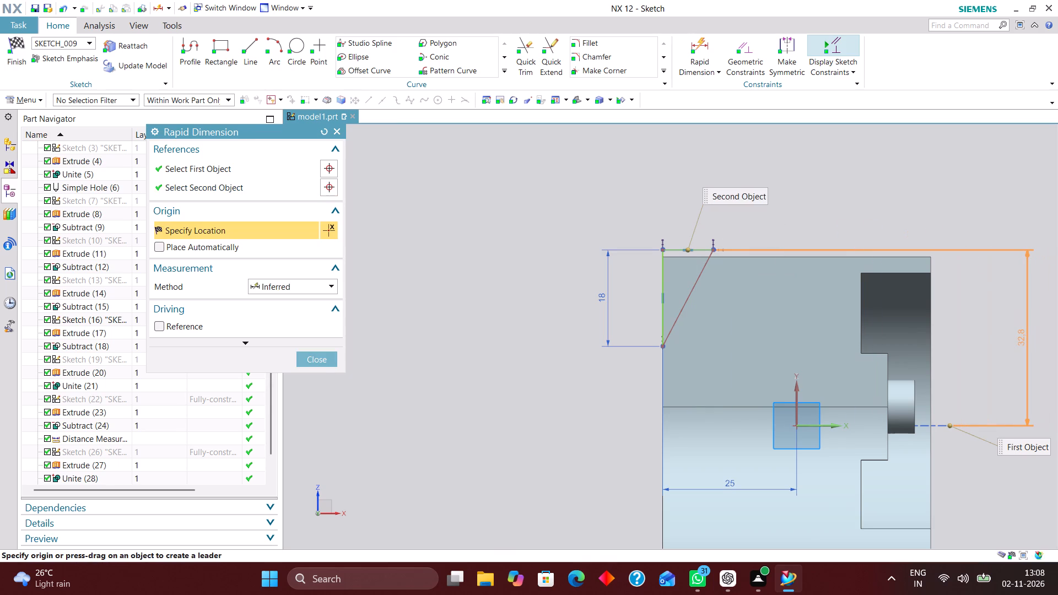
{"action": "left_click", "coordinate": [1021, 331]}
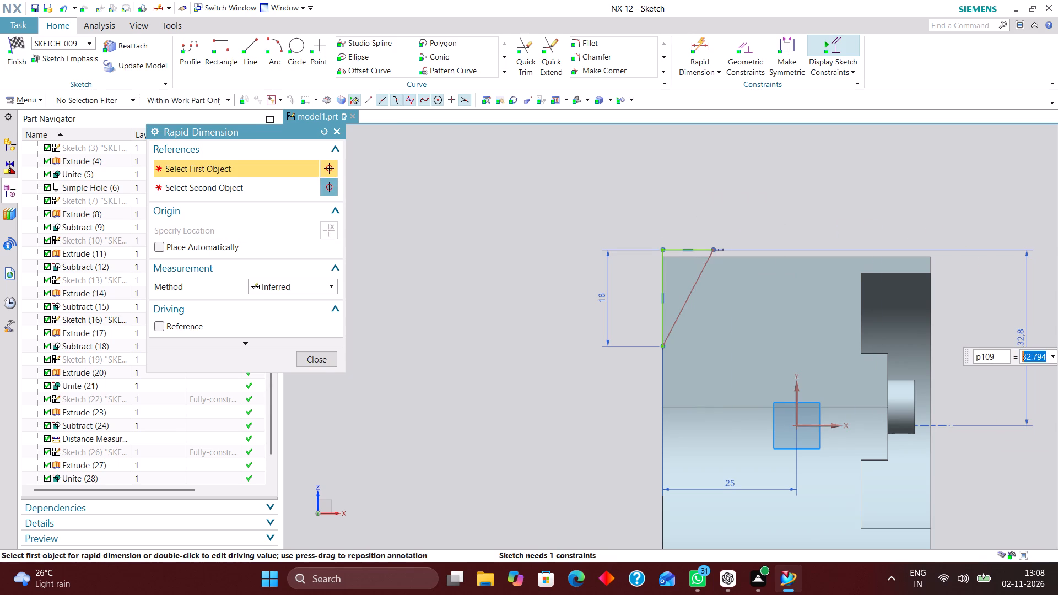
{"action": "type", "text": "30"}
{"action": "key", "text": "Return"}
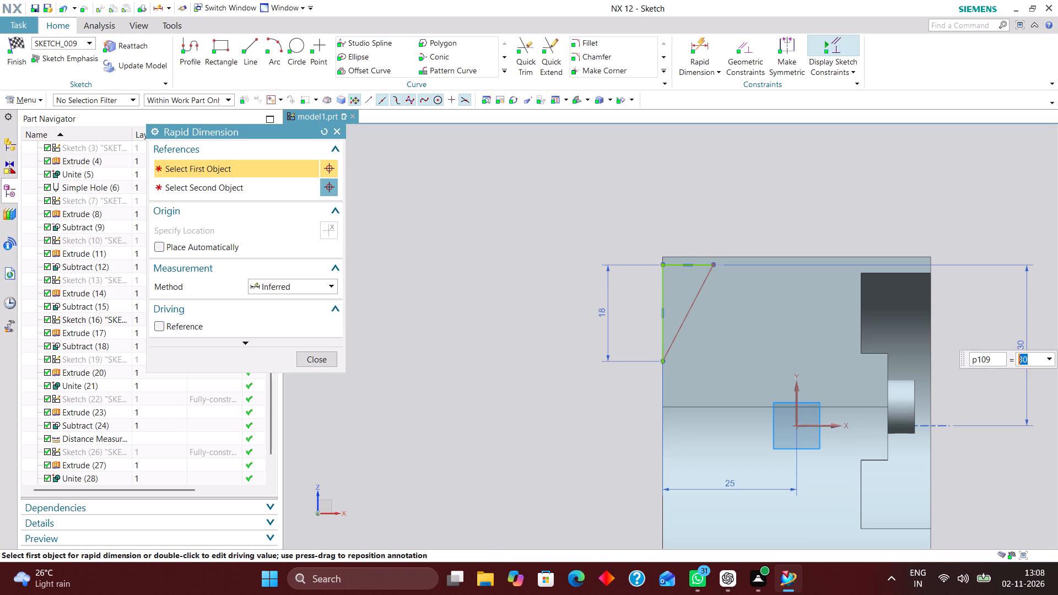
Change the distance of the triangle's top side from the sketch's X axis to 32 mm, correcting it to 31.5 mm.
{"action": "type", "text": "32"}
{"action": "key", "text": "Return"}
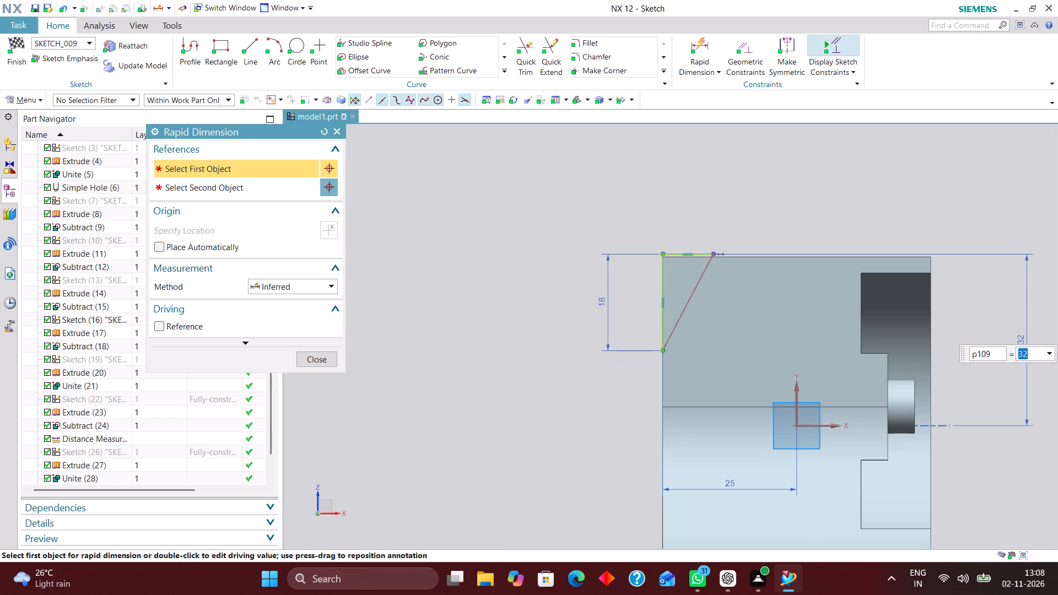
{"action": "type", "text": "31.5"}
{"action": "key", "text": "Return"}
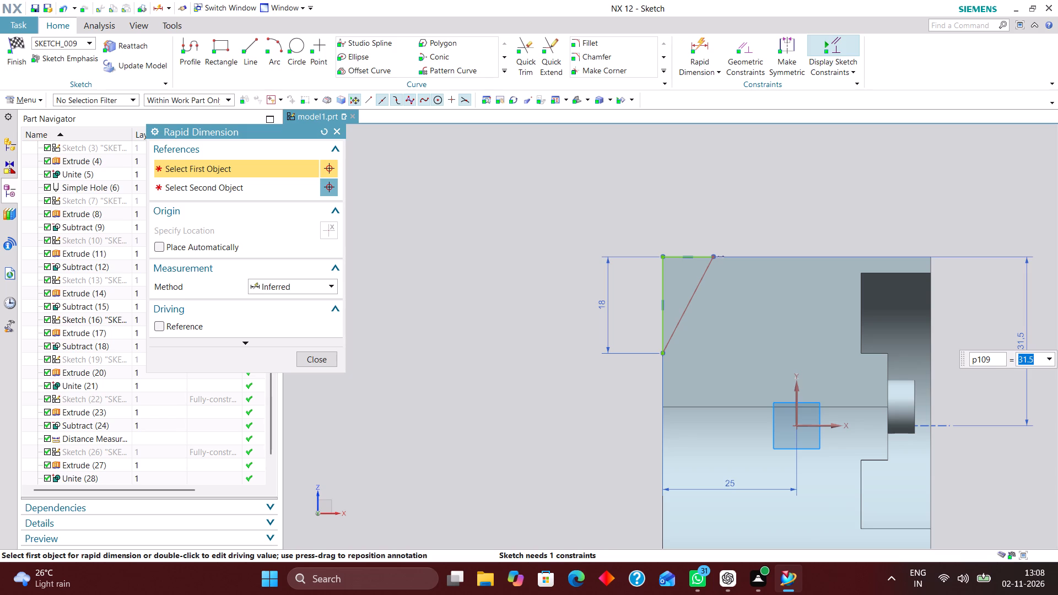
Examine the triangular sketch's position against the bracket body from several angles.
{"action": "scroll", "coordinate": [795, 273], "scroll_direction": "down", "scroll_amount": 3}
{"action": "scroll", "coordinate": [833, 386], "scroll_direction": "up", "scroll_amount": 3}
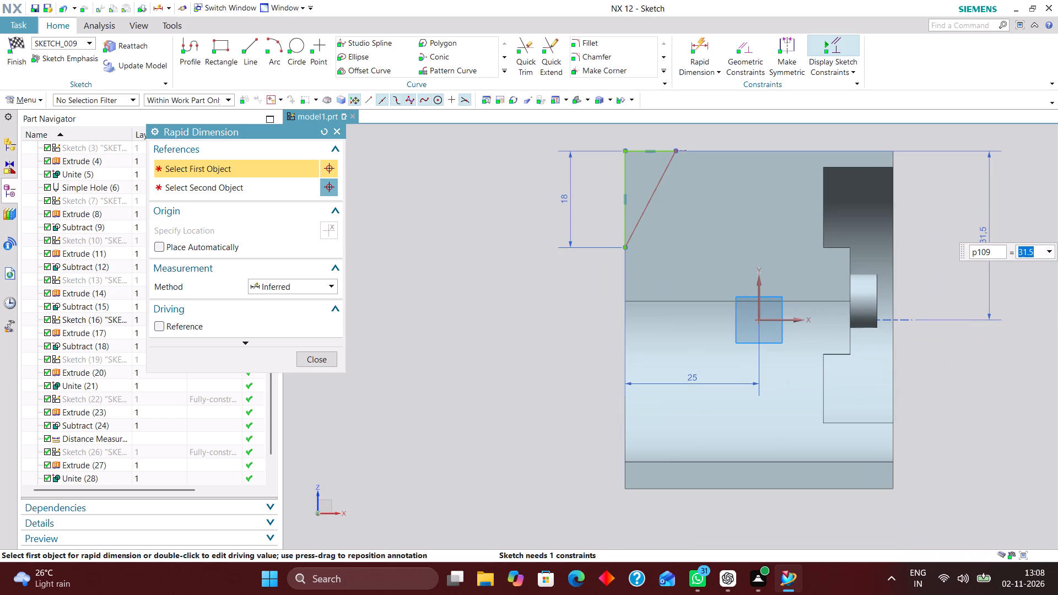
{"action": "middle_click_drag", "start_coordinate": [938, 399], "coordinate": [938, 377]}
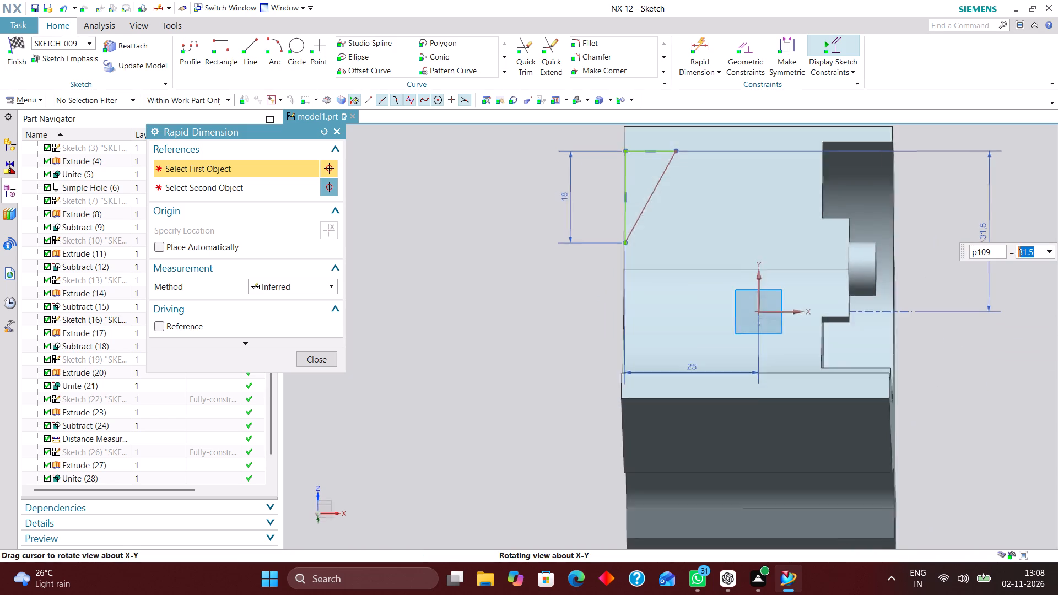
{"action": "middle_click_drag", "start_coordinate": [938, 377], "coordinate": [947, 344]}
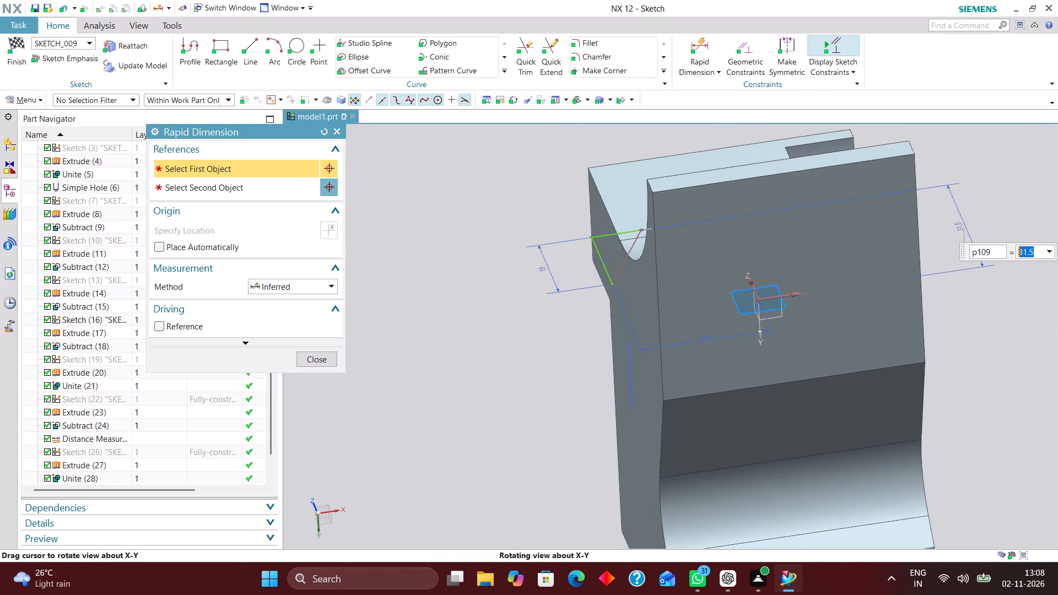
{"action": "middle_click_drag", "start_coordinate": [947, 344], "coordinate": [878, 323]}
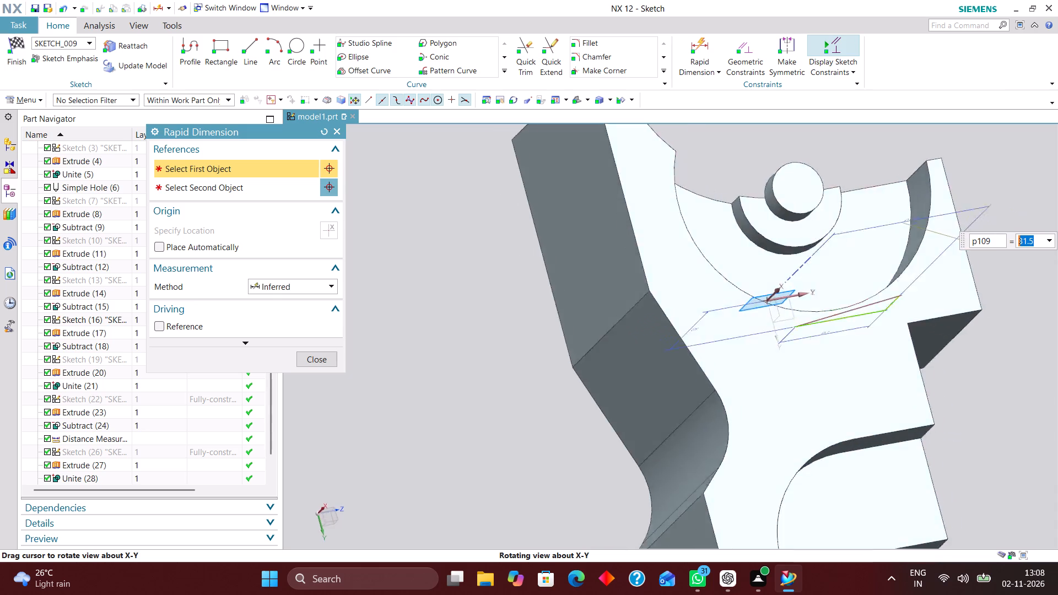
{"action": "middle_click_drag", "start_coordinate": [878, 323], "coordinate": [822, 375]}
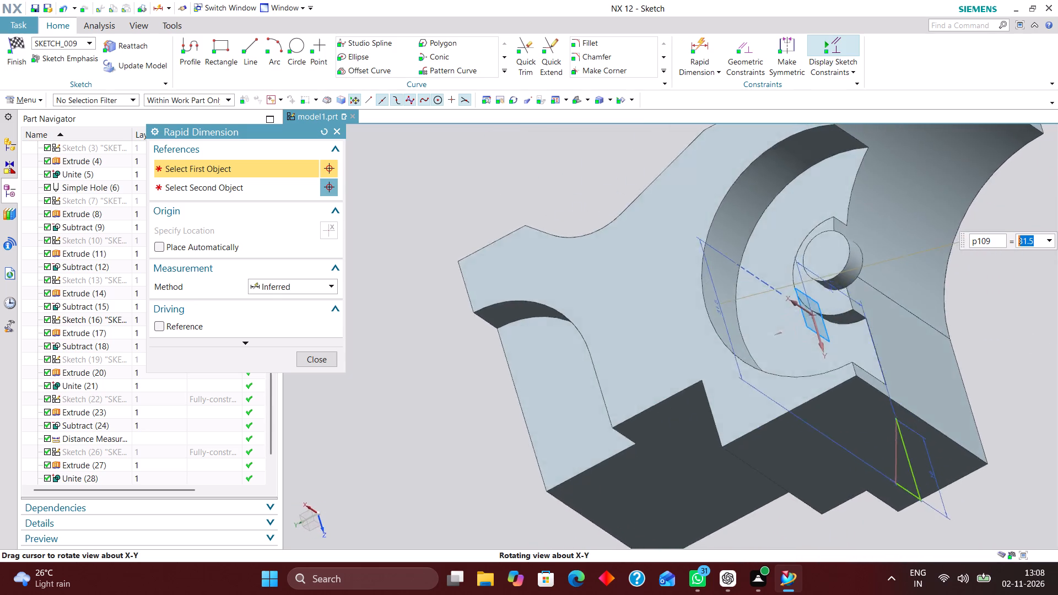
{"action": "middle_click_drag", "start_coordinate": [822, 375], "coordinate": [757, 391]}
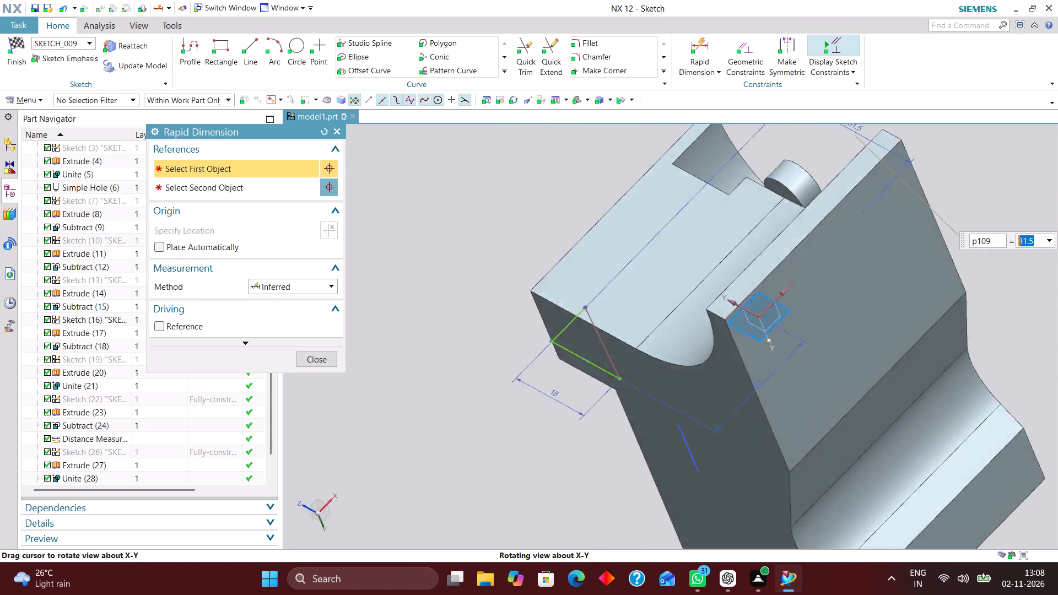
{"action": "middle_click_drag", "start_coordinate": [757, 391], "coordinate": [736, 437]}
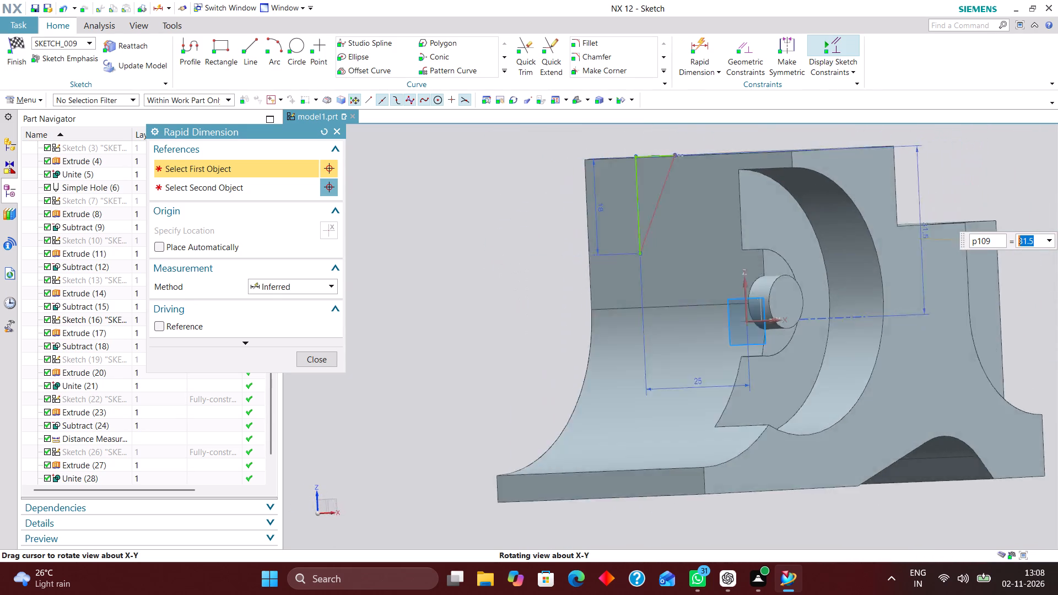
{"action": "middle_click_drag", "start_coordinate": [736, 437], "coordinate": [723, 449]}
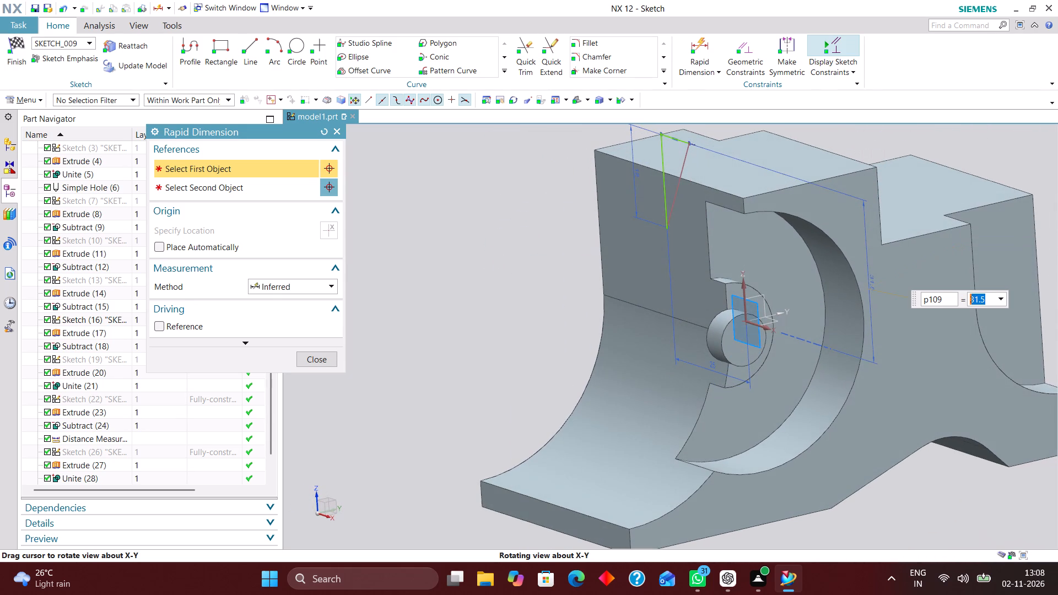
{"action": "middle_click_drag", "start_coordinate": [723, 449], "coordinate": [766, 443]}
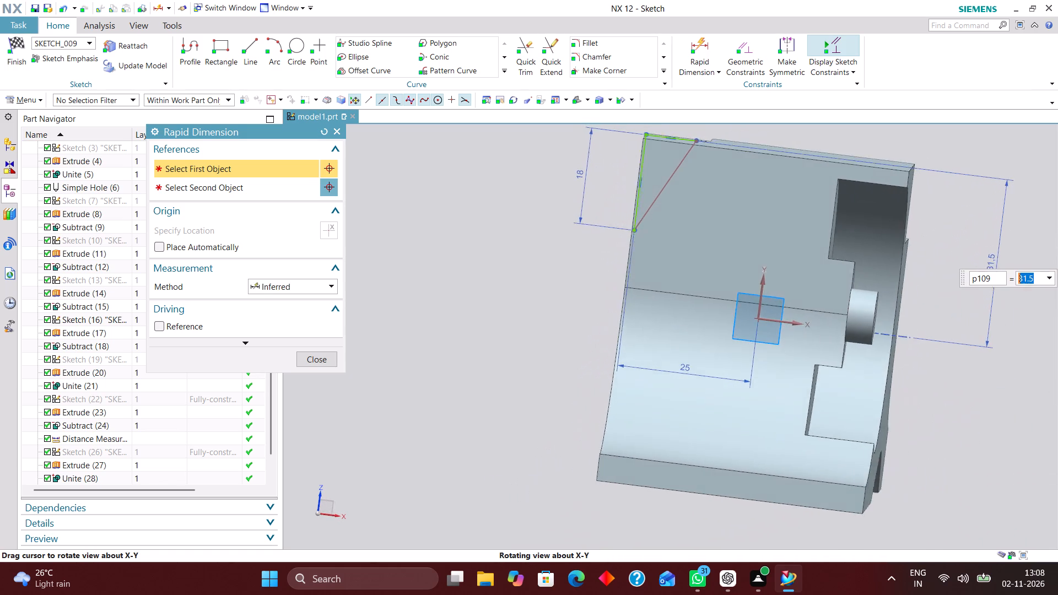
{"action": "middle_click_drag", "start_coordinate": [766, 443], "coordinate": [758, 443]}
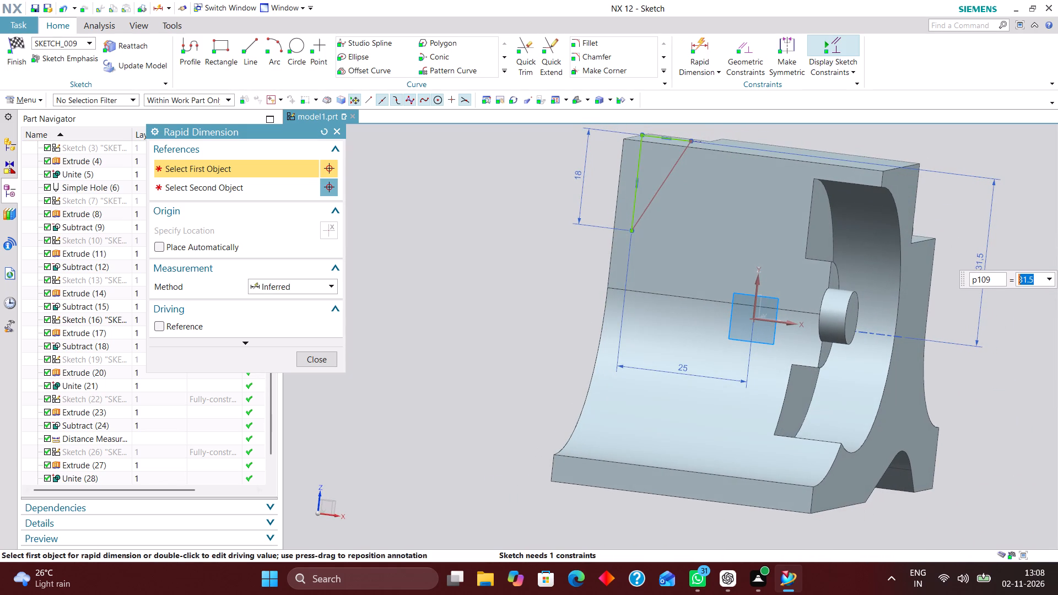
{"action": "left_click", "coordinate": [331, 355]}
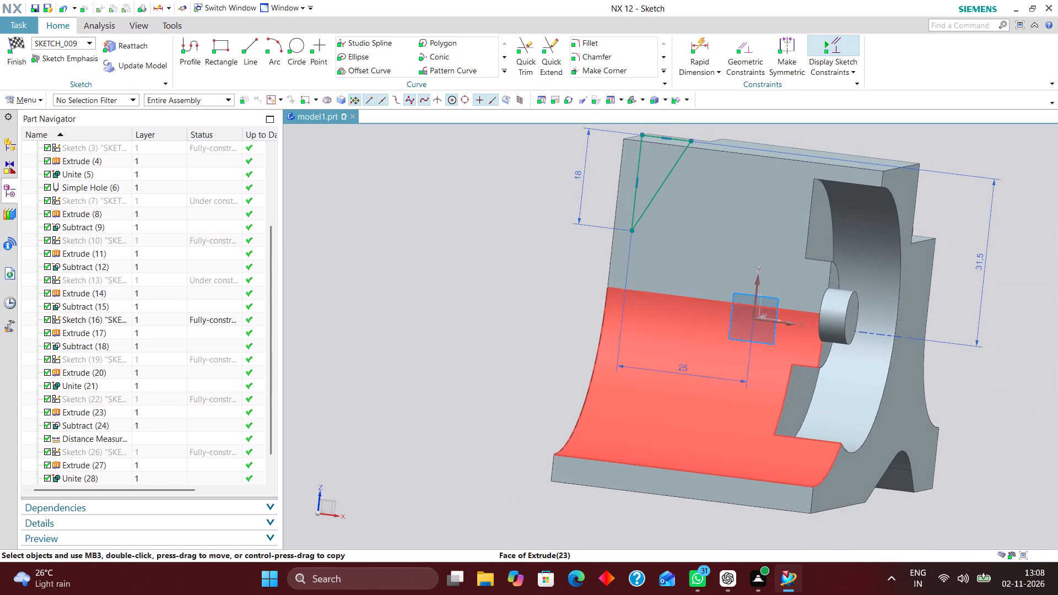
Add a 20° angular dimension between the triangle's vertical and sloped sides and finish the sketch.
{"action": "scroll", "coordinate": [586, 450], "scroll_direction": "down", "scroll_amount": 2}
{"action": "scroll", "coordinate": [572, 350], "scroll_direction": "up", "scroll_amount": 2}
{"action": "right_click_drag", "start_coordinate": [1018, 452], "coordinate": [817, 452]}
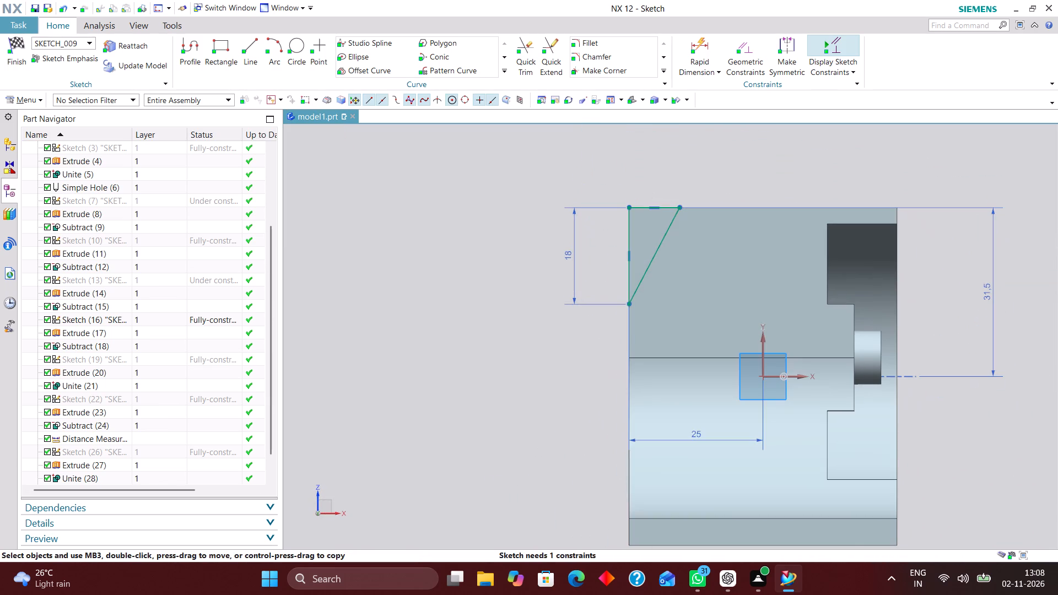
{"action": "scroll", "coordinate": [711, 224], "scroll_direction": "up", "scroll_amount": 1}
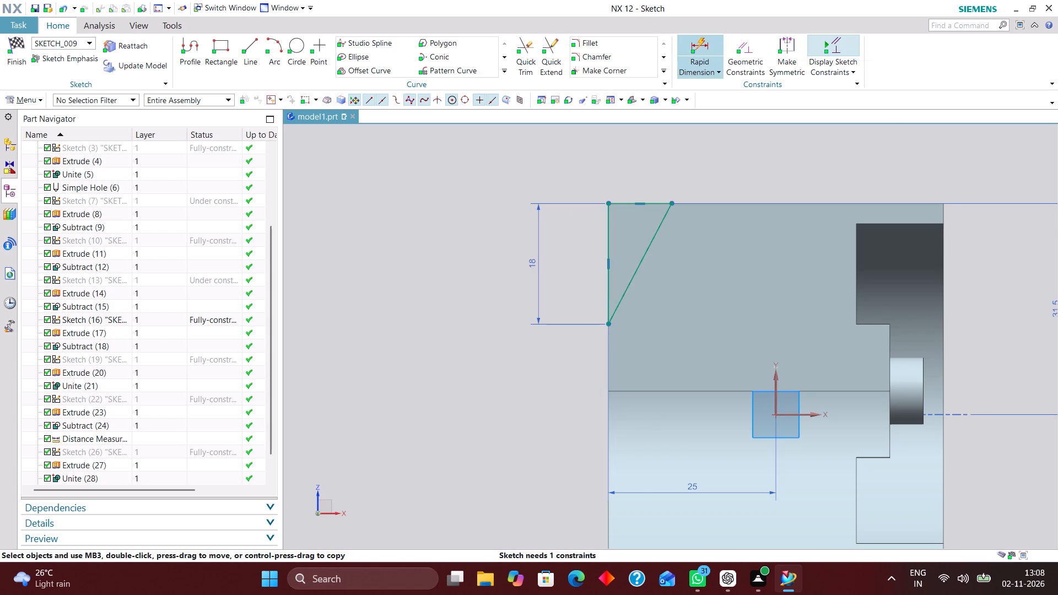
{"action": "left_click", "coordinate": [704, 44]}
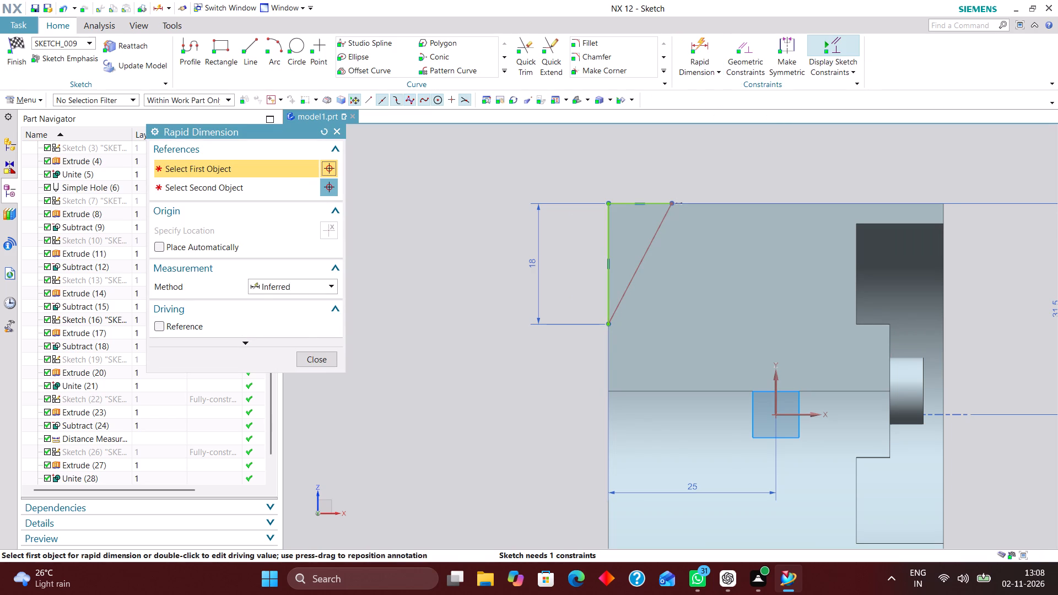
{"action": "left_click", "coordinate": [300, 285]}
{"action": "left_click", "coordinate": [305, 377]}
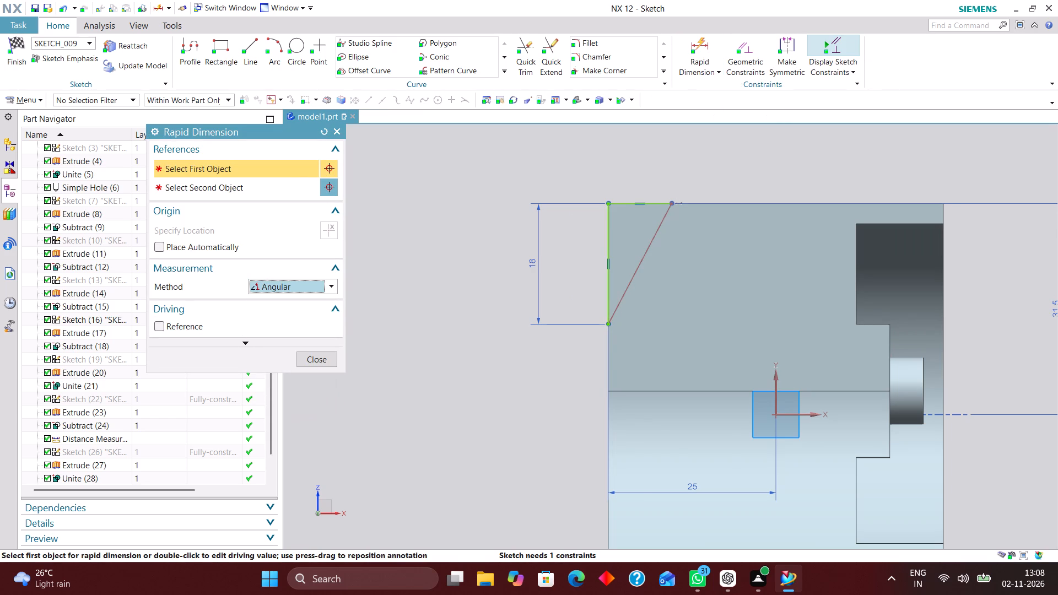
{"action": "left_click", "coordinate": [606, 284]}
{"action": "left_click", "coordinate": [632, 282]}
{"action": "left_click", "coordinate": [628, 231]}
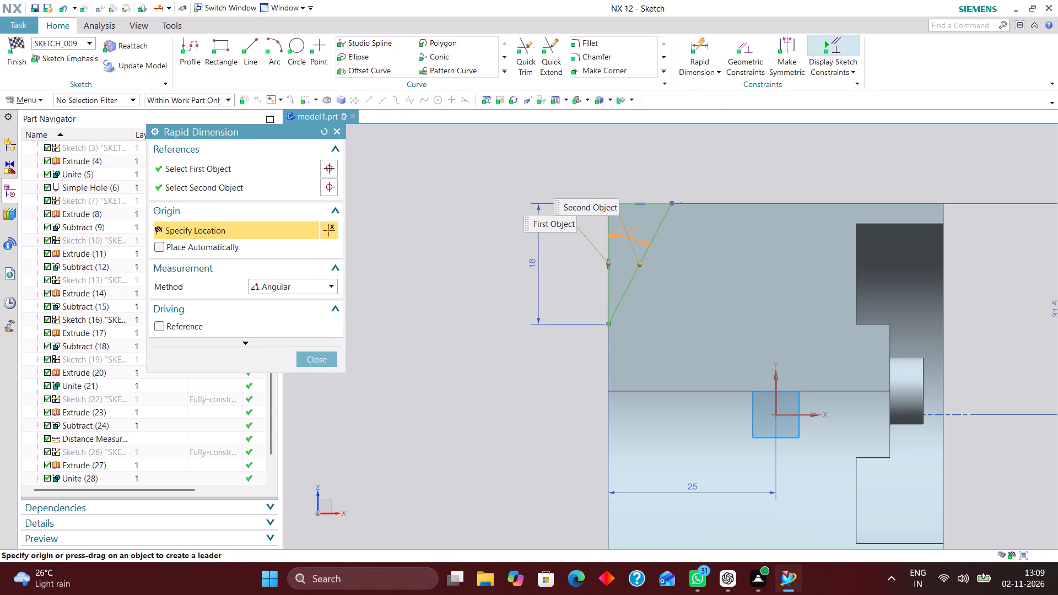
{"action": "type", "text": "20"}
{"action": "key", "text": "Return"}
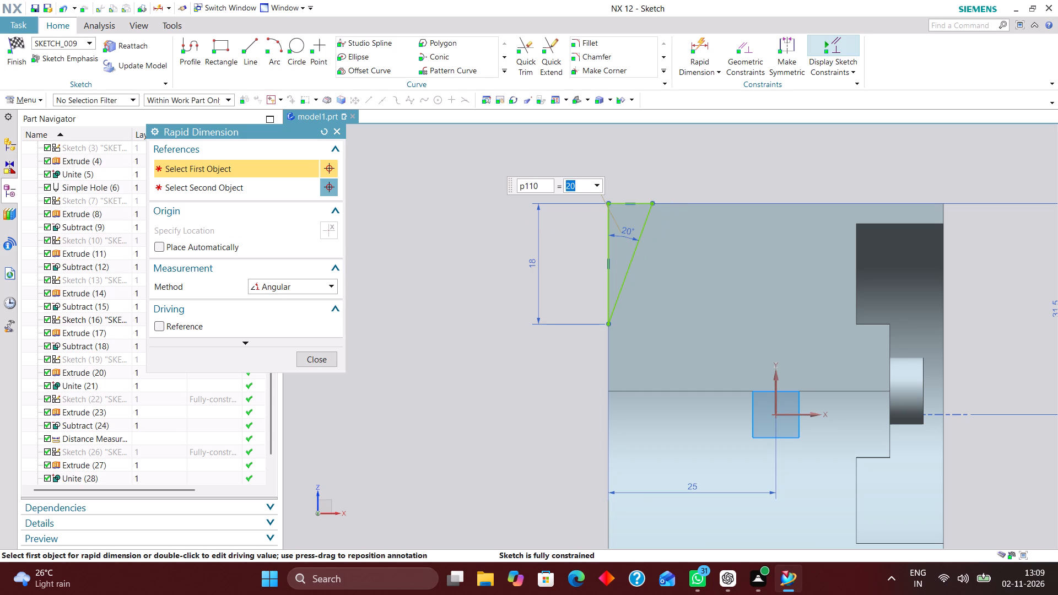
{"action": "left_click", "coordinate": [333, 361]}
{"action": "left_click", "coordinate": [19, 44]}
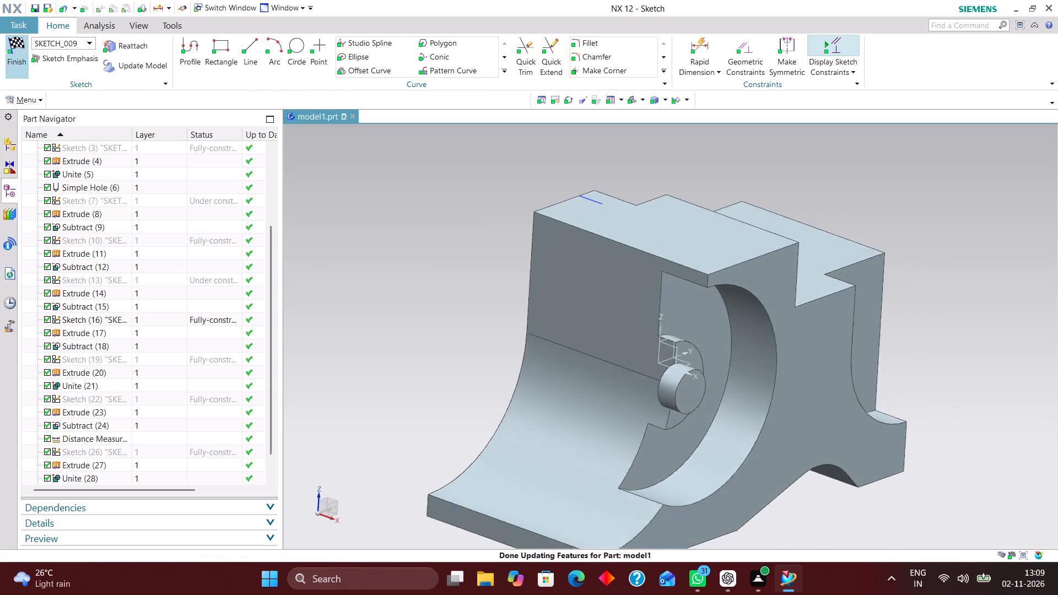
Extrude the triangular profile from -19 mm to 25 mm as a separate body.
{"action": "left_click", "coordinate": [159, 52]}
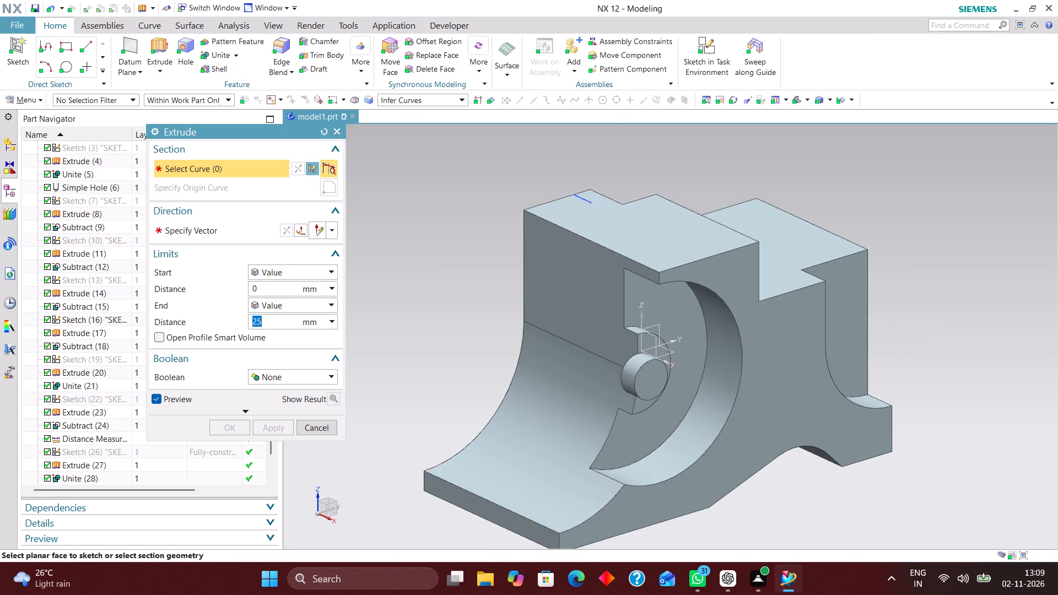
{"action": "left_click", "coordinate": [587, 202]}
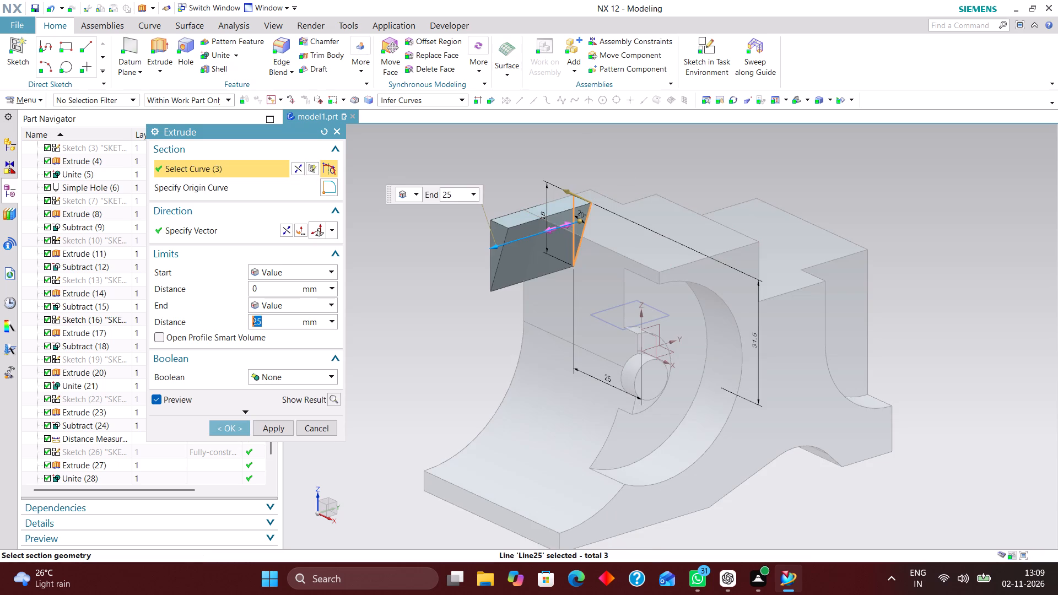
{"action": "left_click_drag", "start_coordinate": [582, 221], "coordinate": [636, 173]}
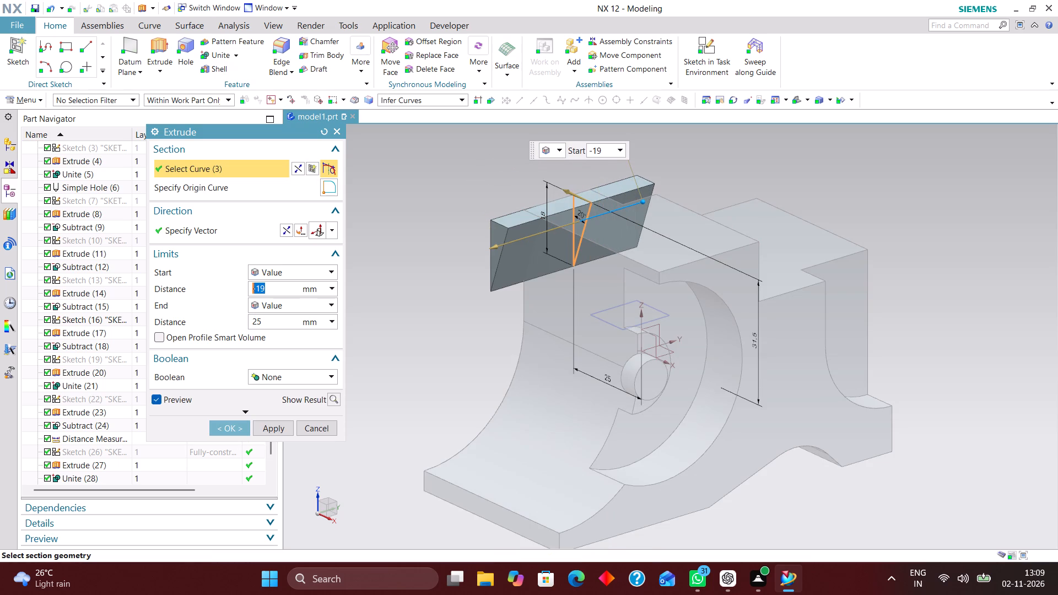
{"action": "left_click", "coordinate": [227, 429]}
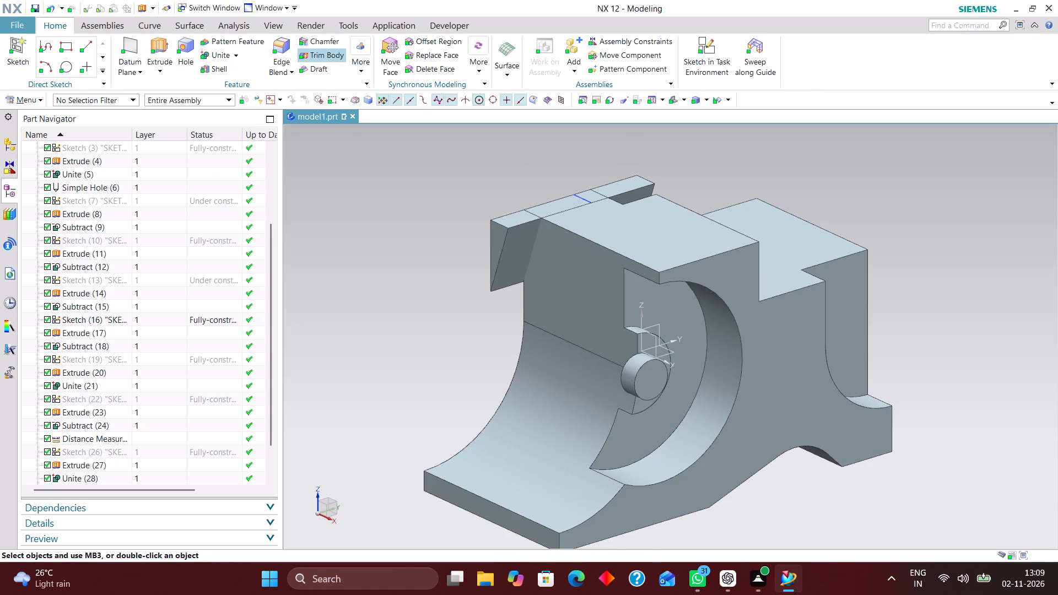
Subtract the extruded triangular body from the bracket body.
{"action": "left_click", "coordinate": [238, 55]}
{"action": "left_click", "coordinate": [247, 89]}
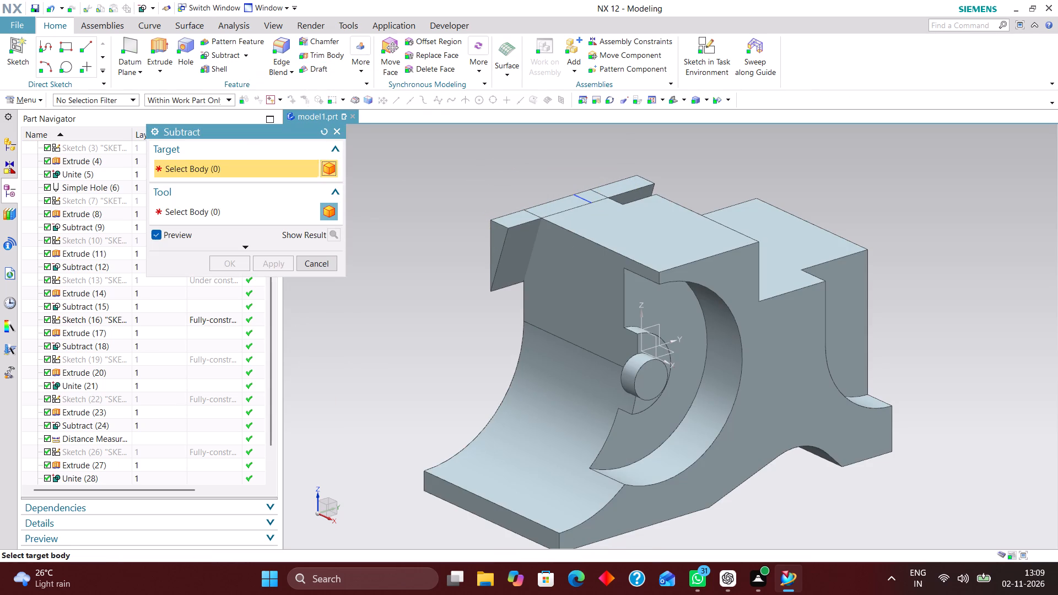
{"action": "left_click", "coordinate": [566, 268]}
{"action": "left_click", "coordinate": [504, 242]}
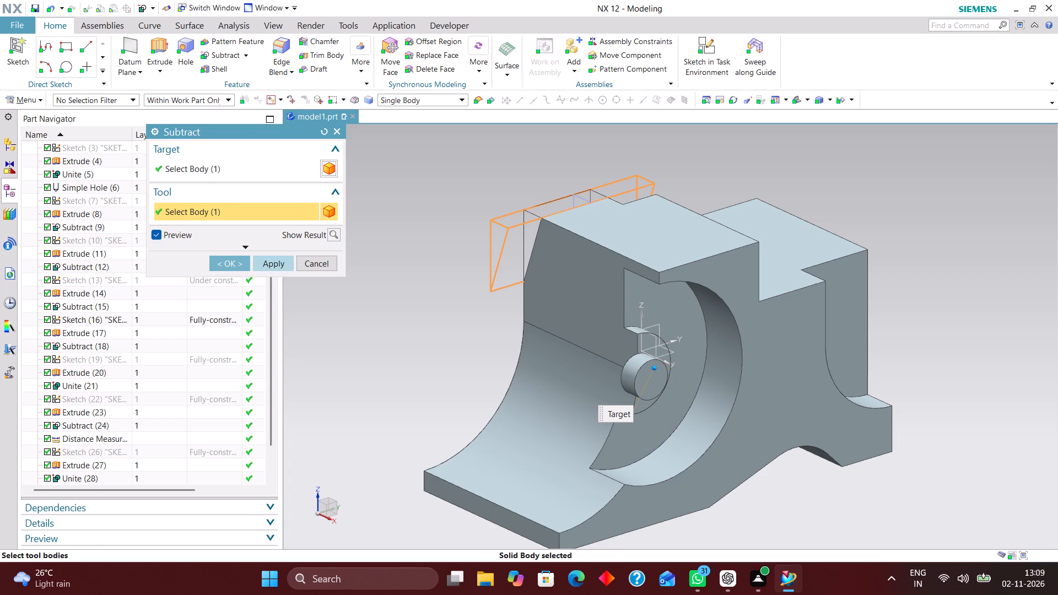
{"action": "left_click", "coordinate": [236, 263]}
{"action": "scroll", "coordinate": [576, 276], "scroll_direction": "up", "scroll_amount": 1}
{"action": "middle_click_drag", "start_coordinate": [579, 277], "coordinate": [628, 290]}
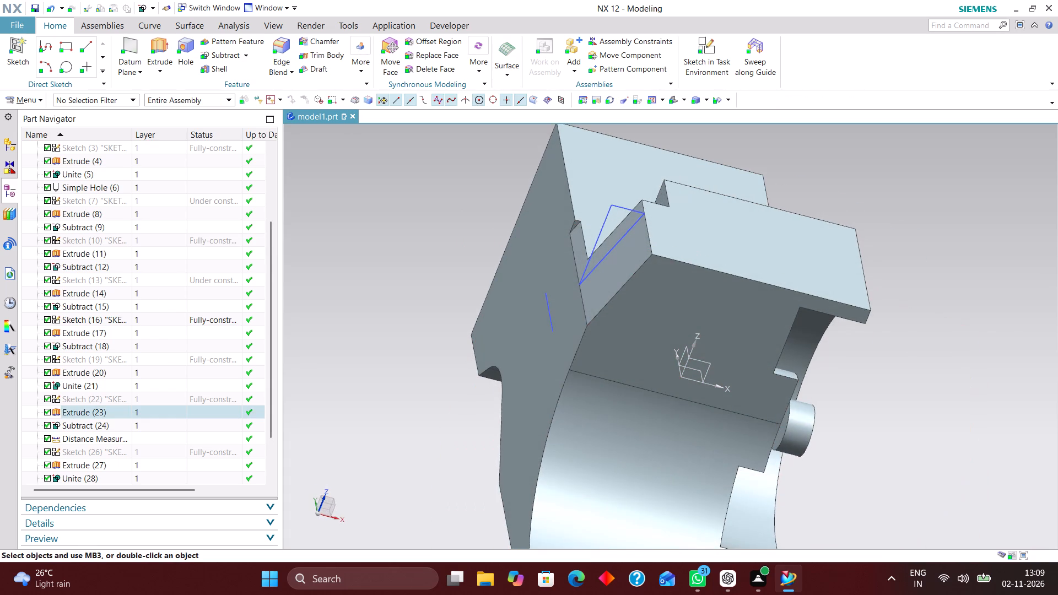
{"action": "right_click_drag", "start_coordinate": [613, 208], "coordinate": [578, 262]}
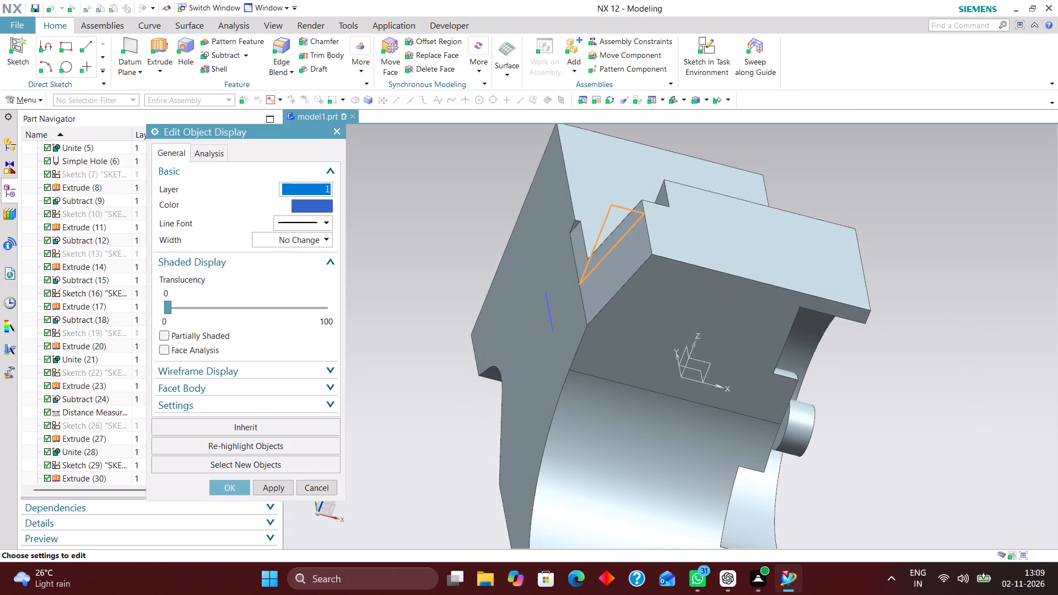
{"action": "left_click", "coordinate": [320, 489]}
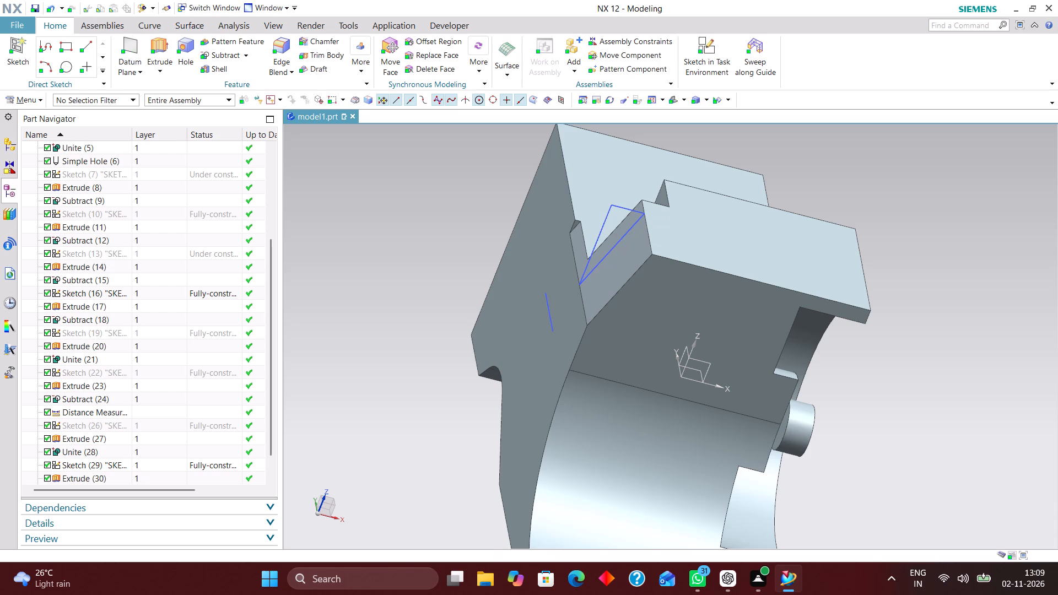
Edit the triangular cut's extrusion so it starts at -5 mm, keeping the end at 25 mm.
{"action": "double_click", "coordinate": [630, 266]}
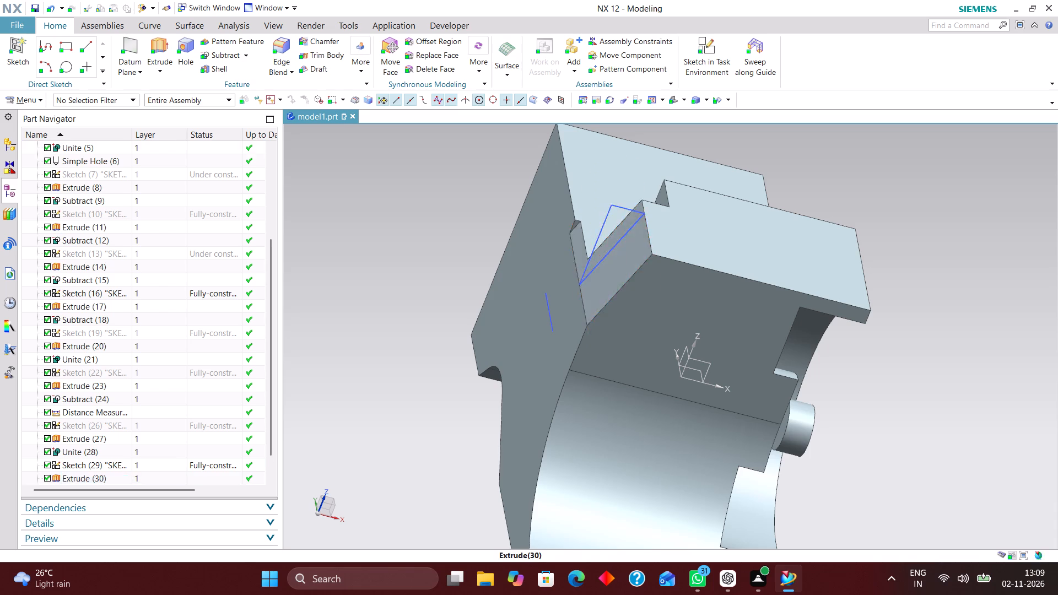
{"action": "middle_click_drag", "start_coordinate": [830, 315], "coordinate": [614, 330]}
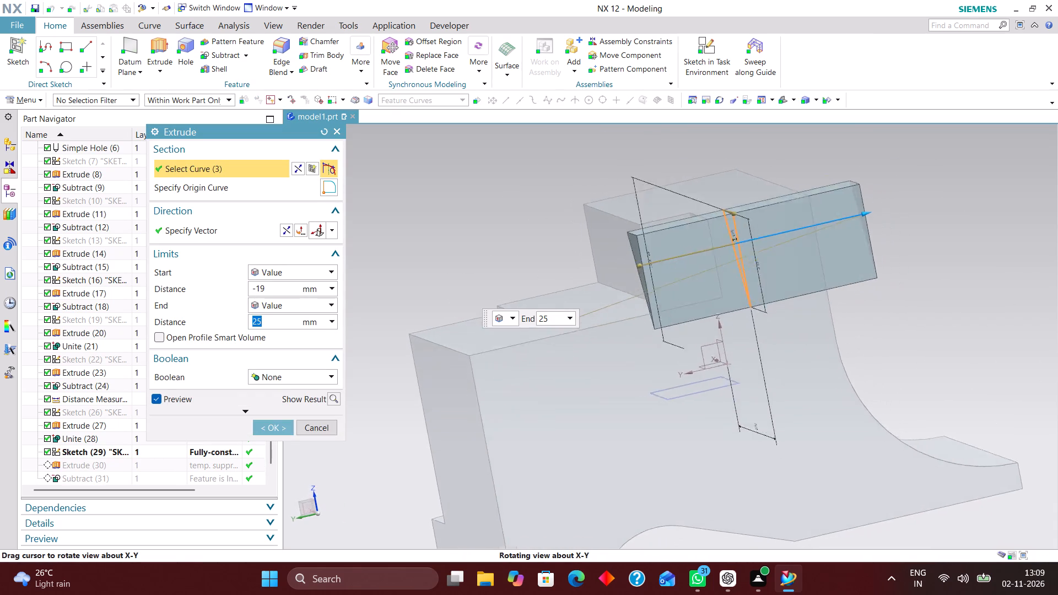
{"action": "middle_click_drag", "start_coordinate": [614, 330], "coordinate": [612, 339]}
{"action": "scroll", "coordinate": [721, 329], "scroll_direction": "up", "scroll_amount": 3}
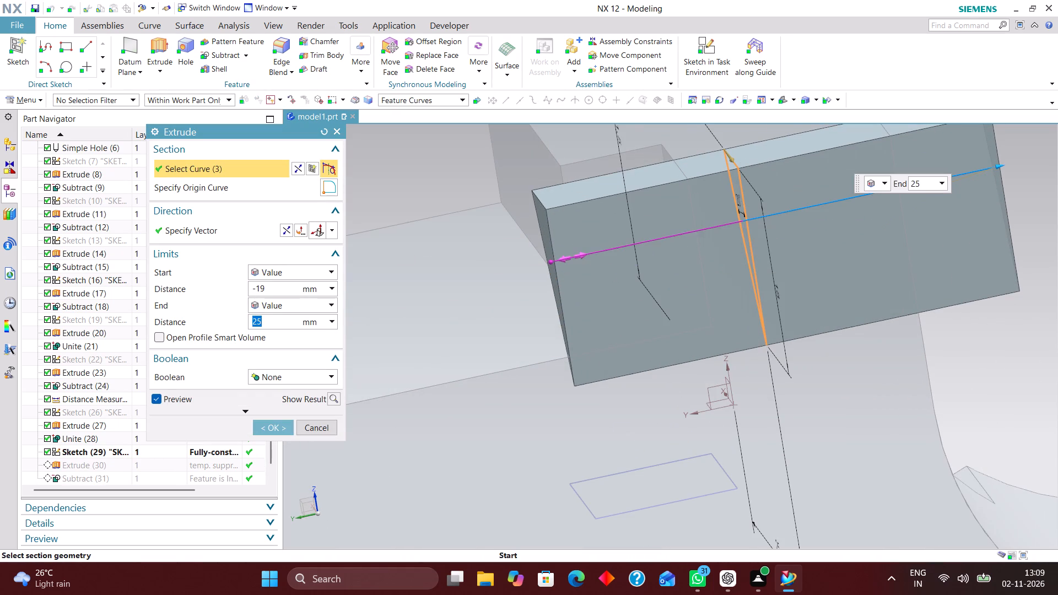
{"action": "left_click_drag", "start_coordinate": [544, 264], "coordinate": [694, 258]}
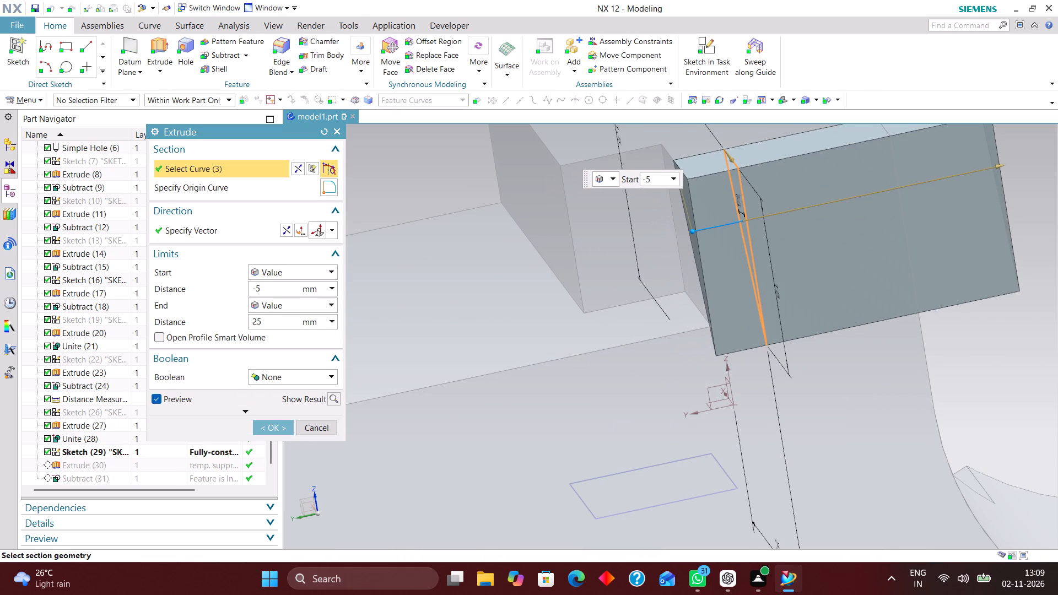
{"action": "left_click_drag", "start_coordinate": [694, 258], "coordinate": [697, 258]}
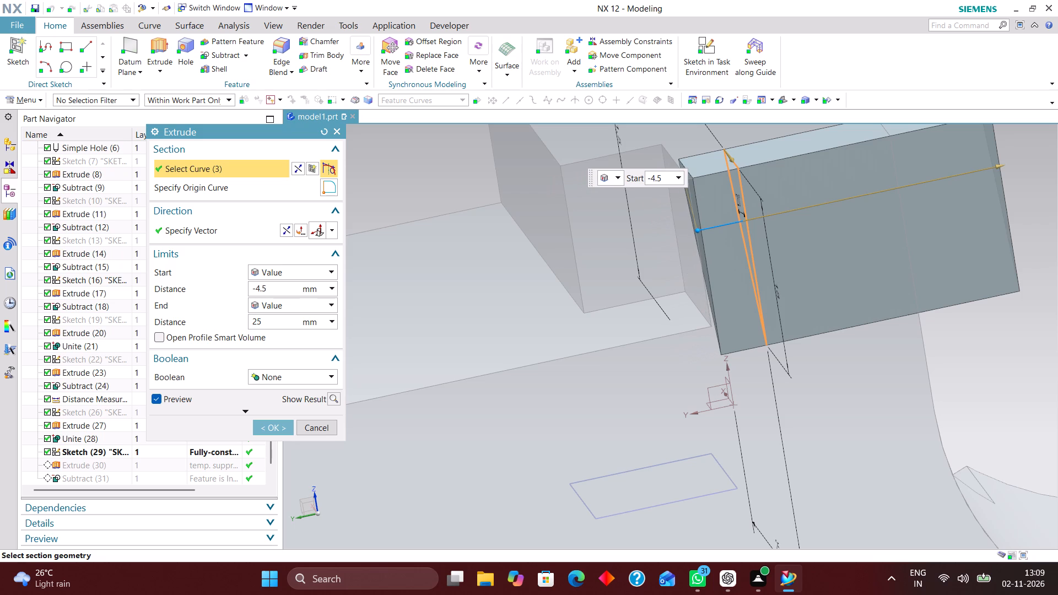
{"action": "left_click_drag", "start_coordinate": [697, 258], "coordinate": [693, 258]}
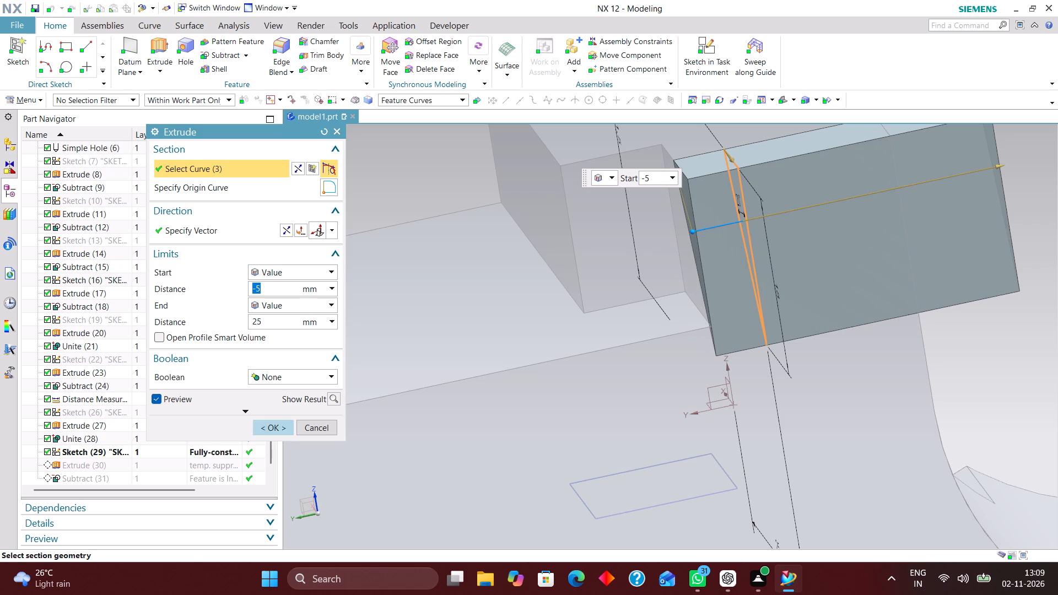
{"action": "left_click", "coordinate": [285, 425]}
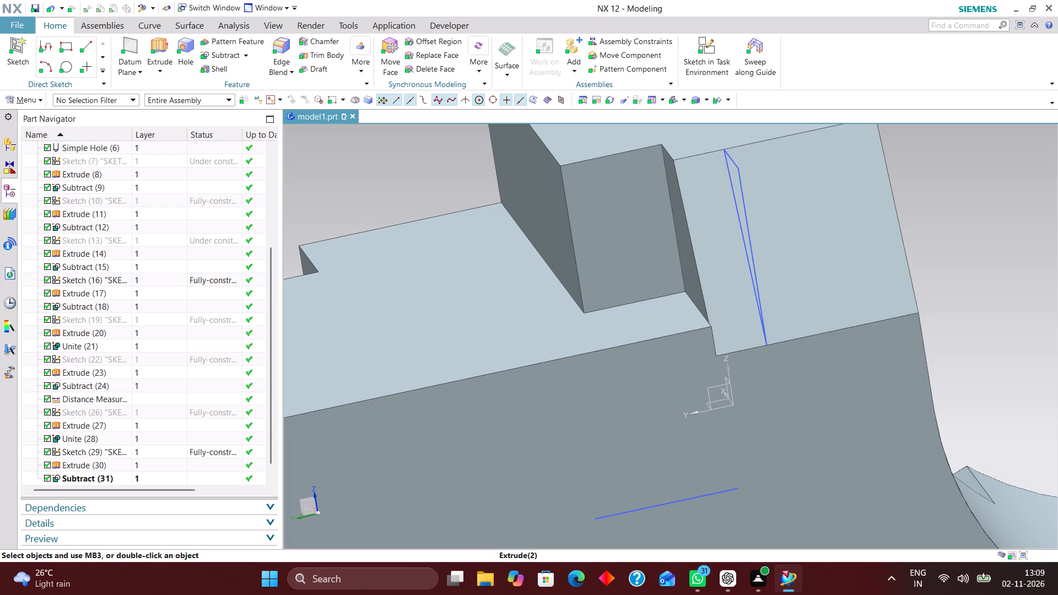
Hide the triangular profile sketch and the remaining visible line sketch on the bracket body.
{"action": "right_click_drag", "start_coordinate": [746, 208], "coordinate": [753, 284]}
{"action": "scroll", "coordinate": [808, 247], "scroll_direction": "down", "scroll_amount": 3}
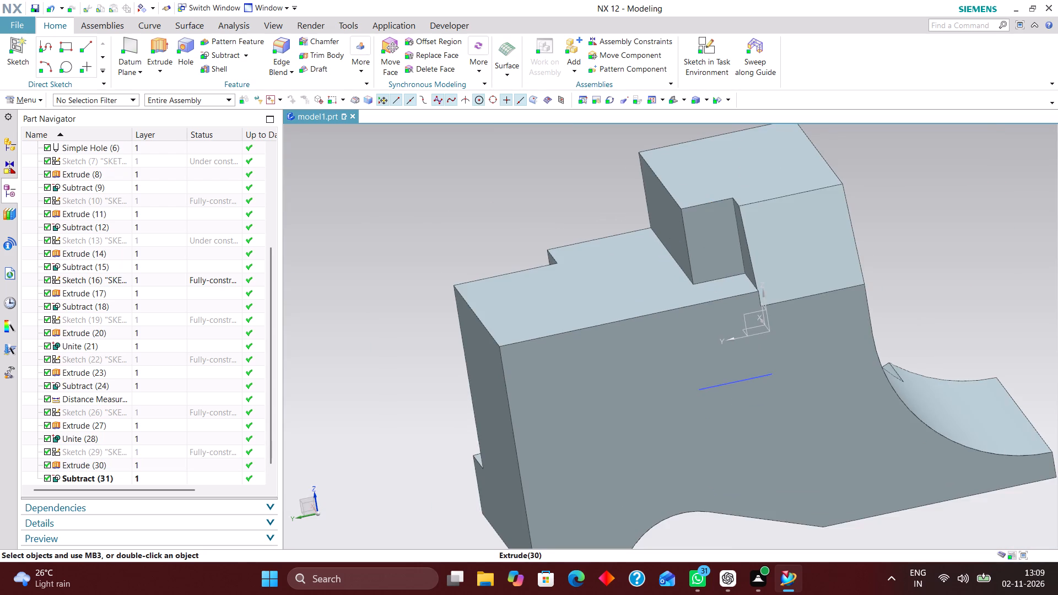
{"action": "right_click_drag", "start_coordinate": [746, 376], "coordinate": [754, 419]}
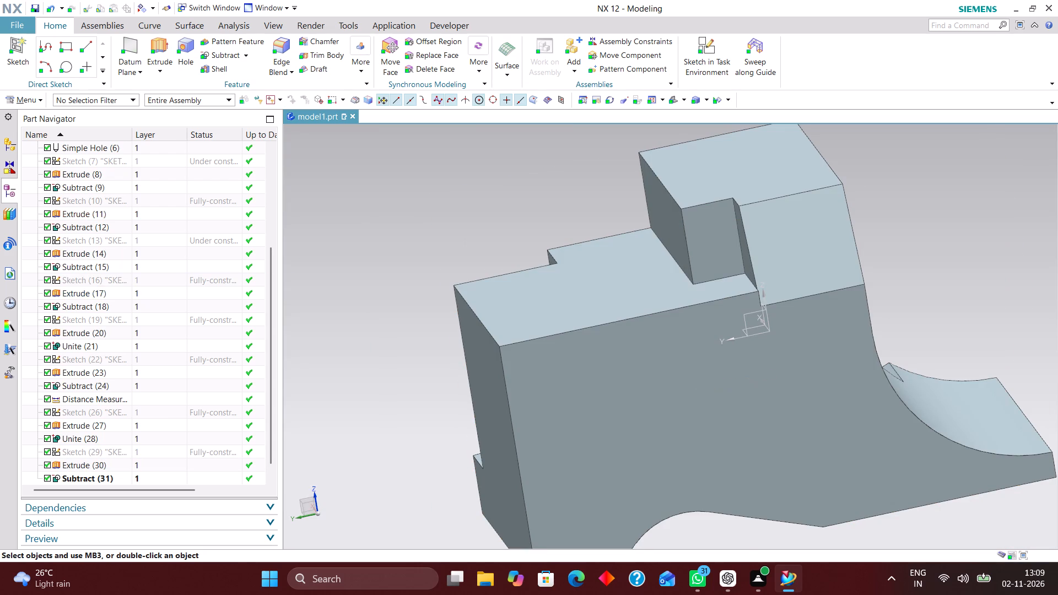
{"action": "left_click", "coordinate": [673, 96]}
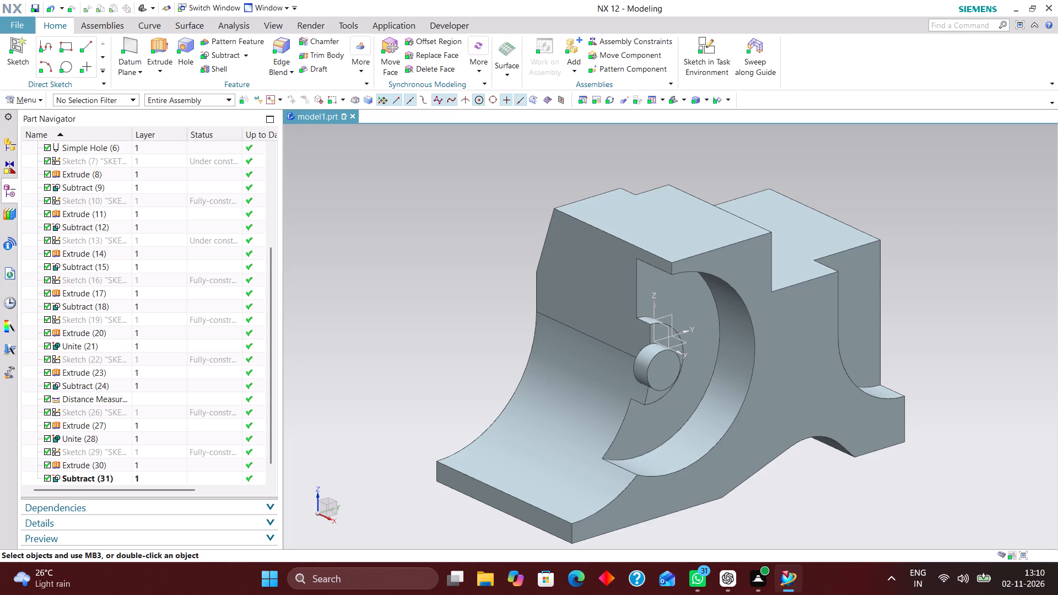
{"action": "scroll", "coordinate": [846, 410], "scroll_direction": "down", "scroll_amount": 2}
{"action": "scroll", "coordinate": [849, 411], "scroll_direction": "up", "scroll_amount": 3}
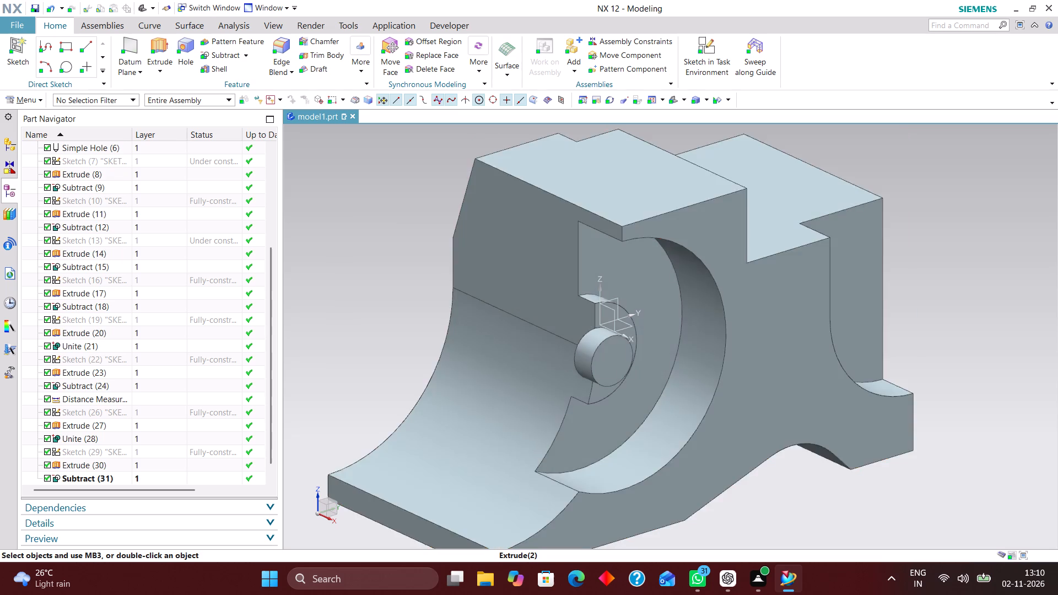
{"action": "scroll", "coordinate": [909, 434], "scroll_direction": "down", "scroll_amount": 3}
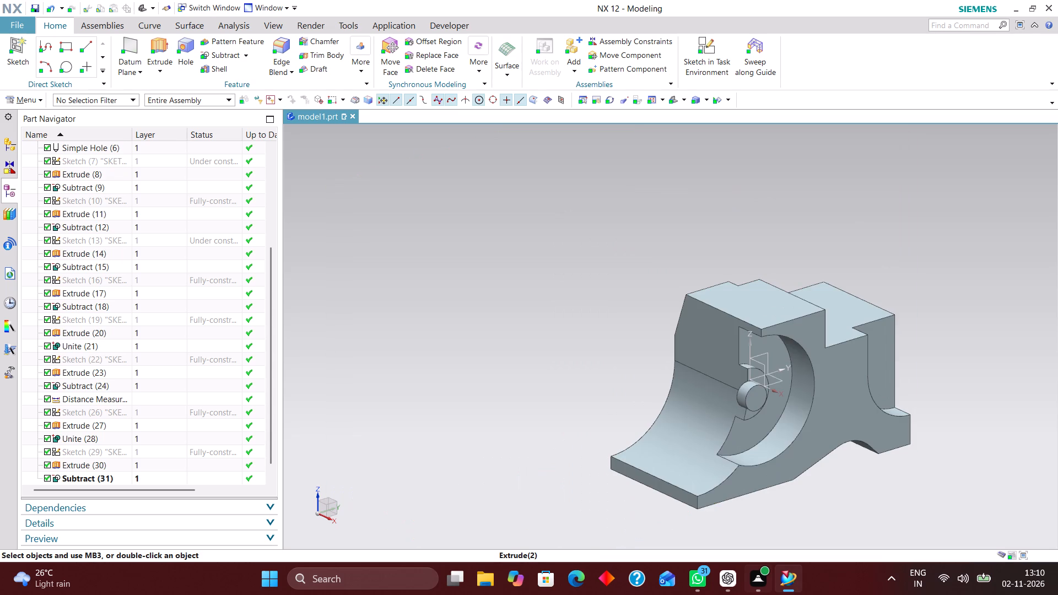
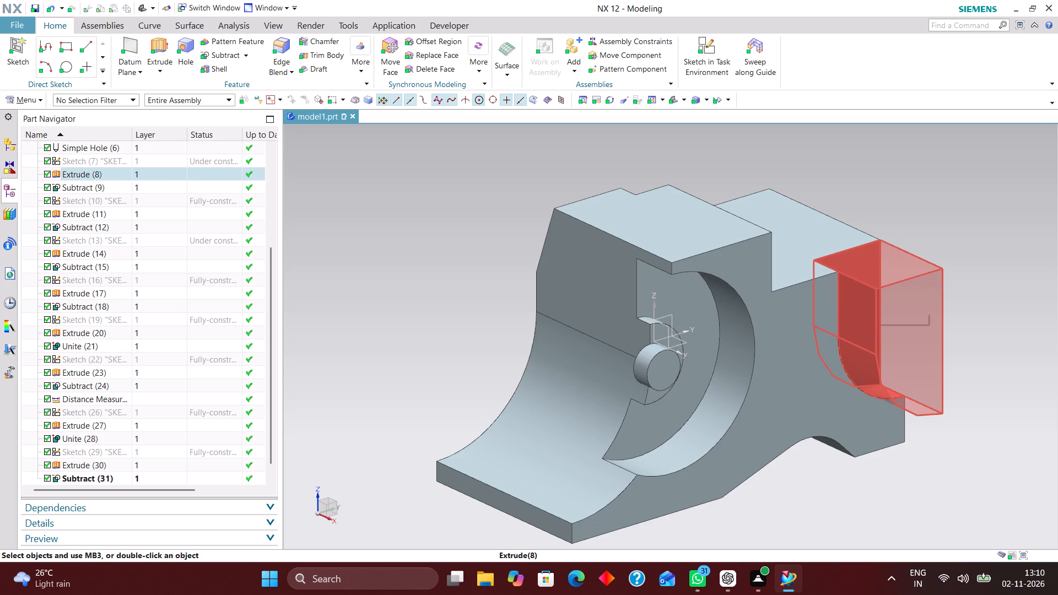
Start a new task-environment sketch on the vertical YZ datum plane through the coordinate origin.
{"action": "left_click", "coordinate": [708, 39]}
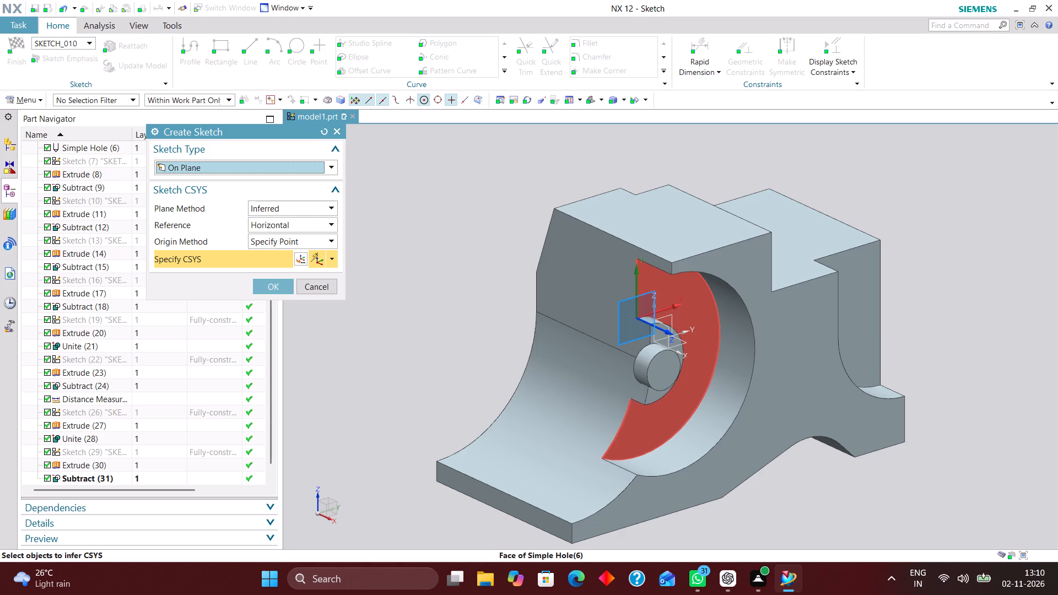
{"action": "left_click", "coordinate": [668, 316]}
{"action": "left_click", "coordinate": [274, 278]}
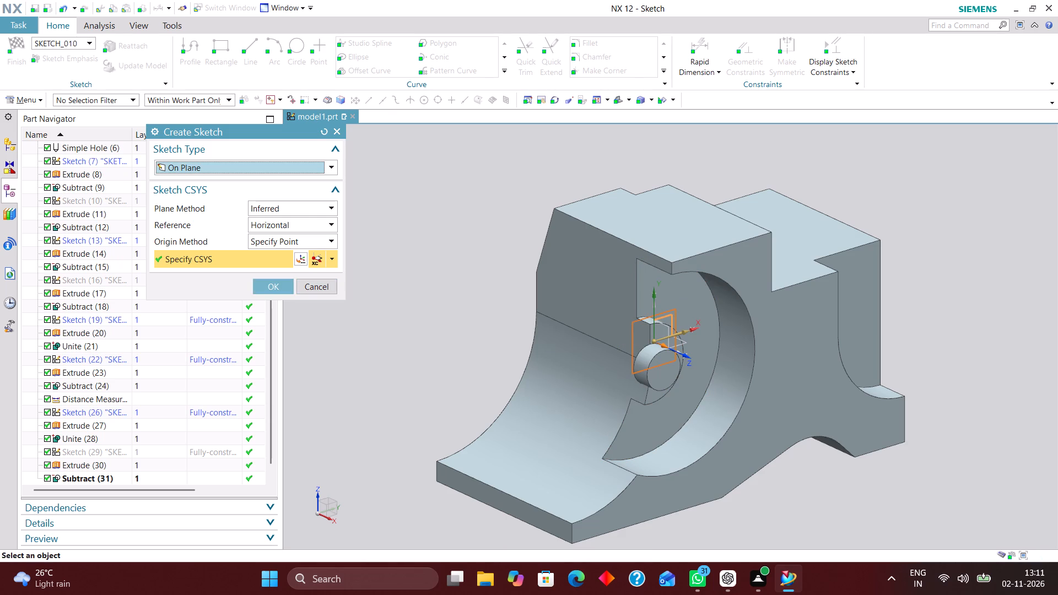
{"action": "left_click", "coordinate": [264, 285]}
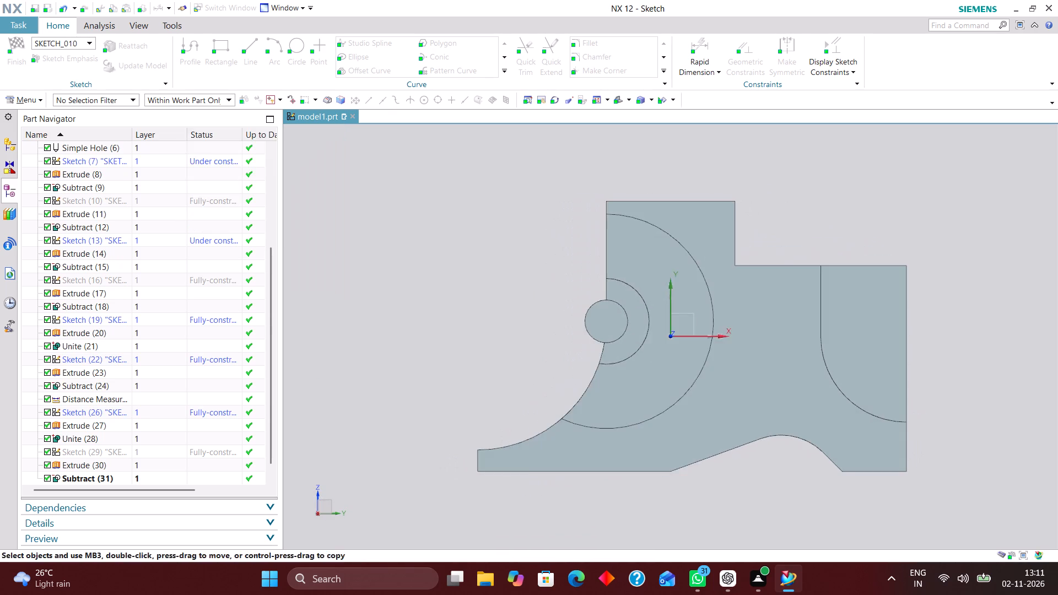
Sketch a rectangle around the thin toe of the base, overlapping the lower end of the concave curve.
{"action": "scroll", "coordinate": [778, 382], "scroll_direction": "down", "scroll_amount": 2}
{"action": "scroll", "coordinate": [652, 396], "scroll_direction": "up", "scroll_amount": 3}
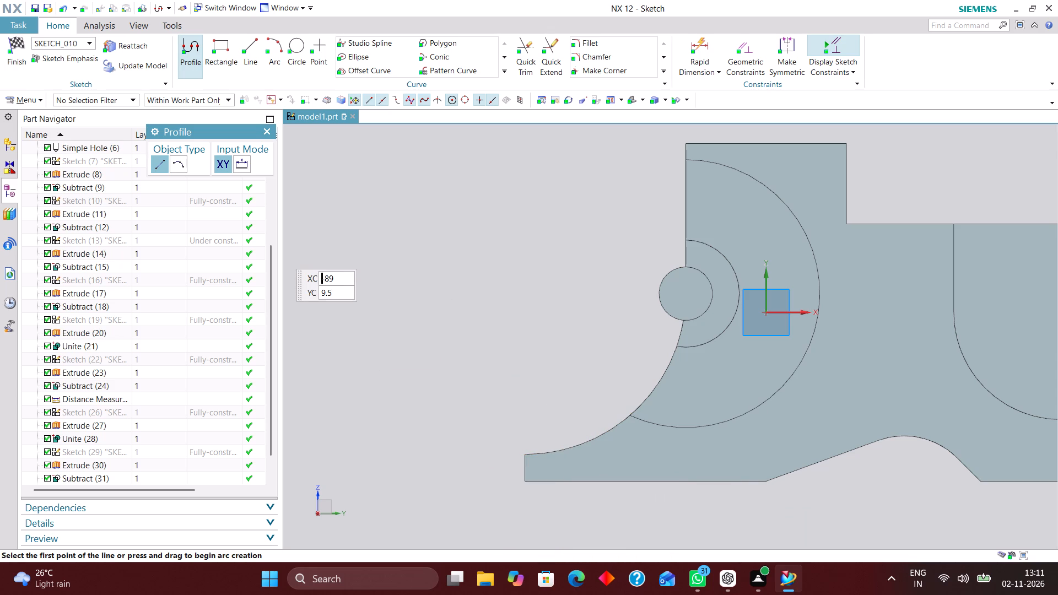
{"action": "left_click", "coordinate": [220, 51]}
{"action": "left_click", "coordinate": [502, 403]}
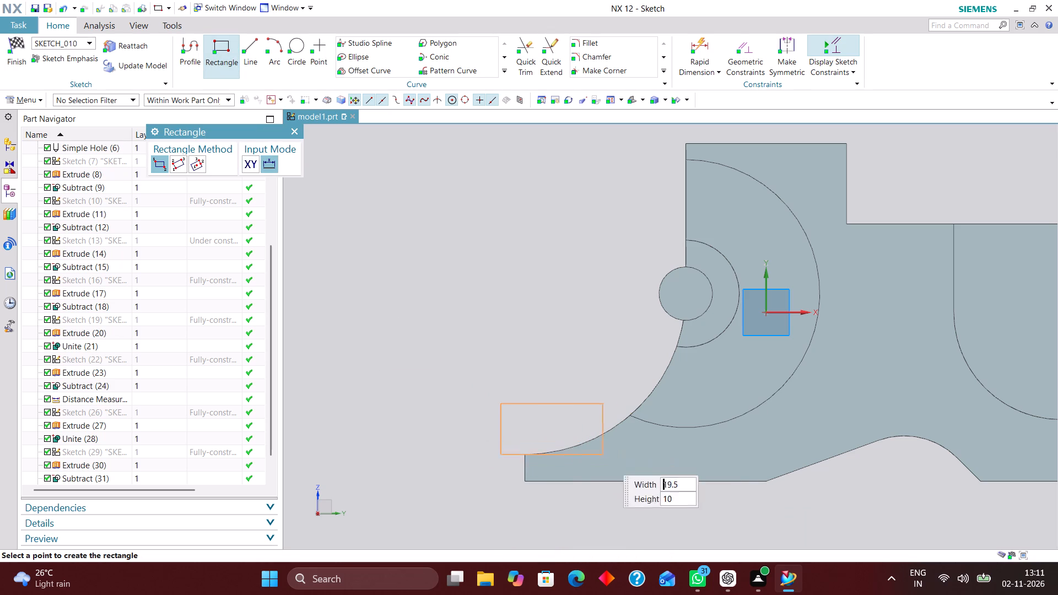
{"action": "left_click", "coordinate": [641, 500]}
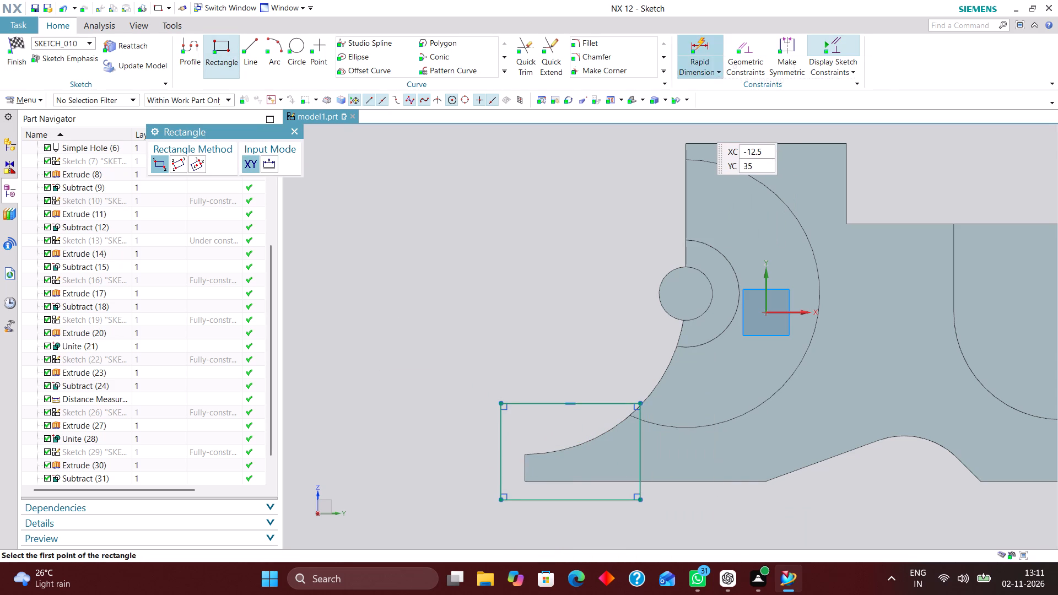
Dimension the rectangle's outer vertical edge 45 mm from the sketch's vertical axis, using the Inferred measurement method.
{"action": "left_click", "coordinate": [710, 44]}
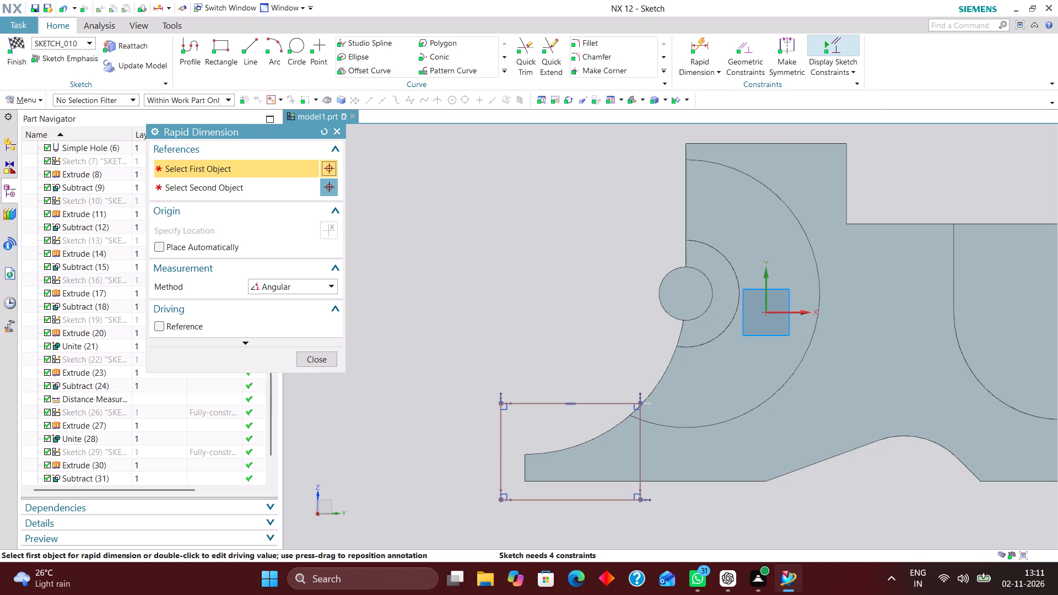
{"action": "left_click", "coordinate": [294, 288]}
{"action": "left_click", "coordinate": [290, 300]}
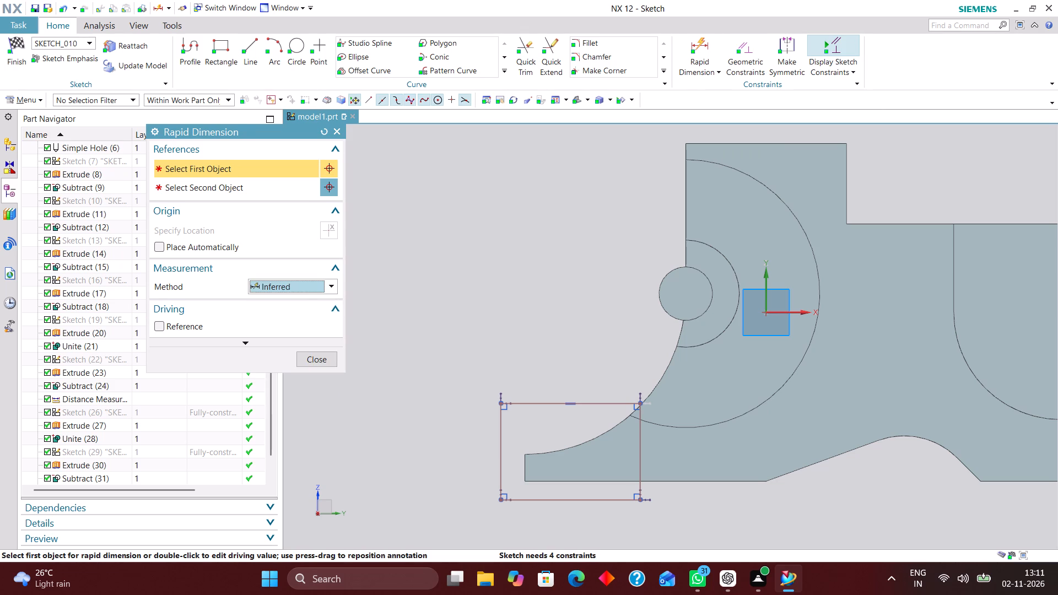
{"action": "left_click", "coordinate": [770, 296]}
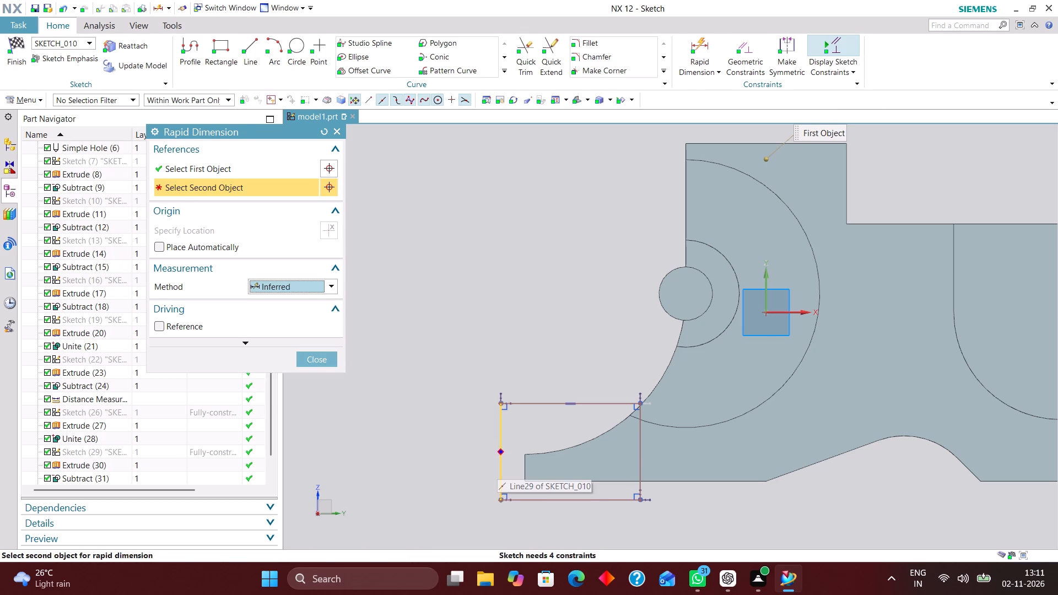
{"action": "left_click", "coordinate": [499, 470]}
{"action": "left_click", "coordinate": [617, 228]}
{"action": "type", "text": "40"}
{"action": "key", "text": "Return"}
{"action": "type", "text": "50"}
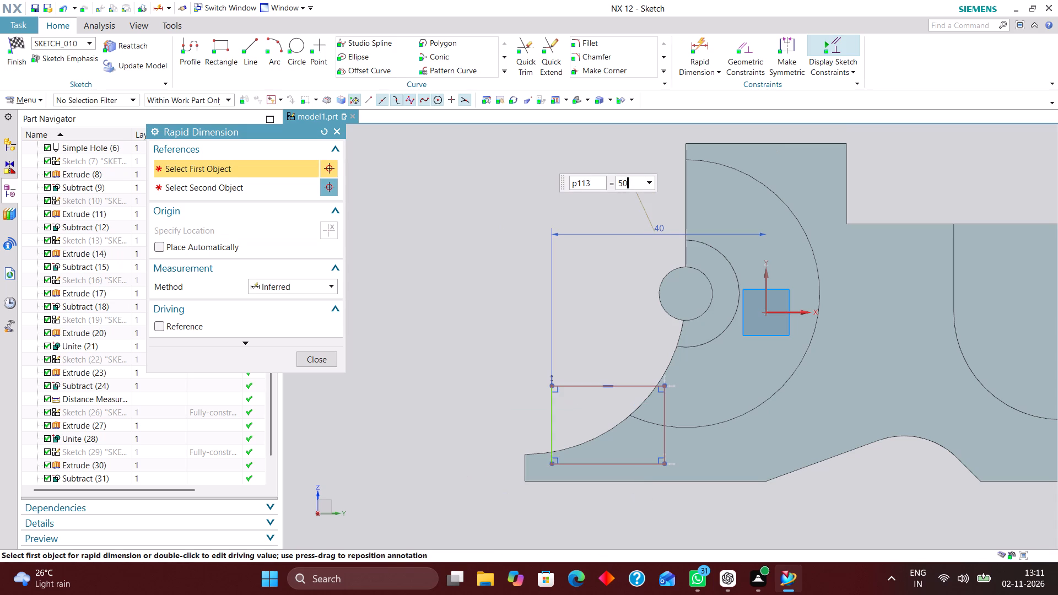
{"action": "key", "text": "Return"}
{"action": "type", "text": "45"}
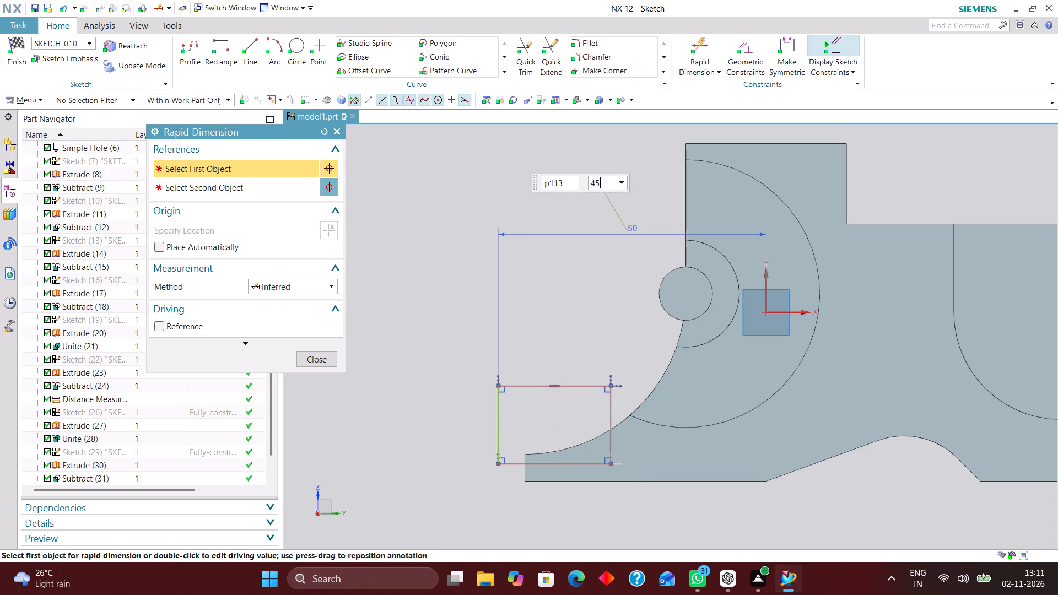
{"action": "key", "text": "Return"}
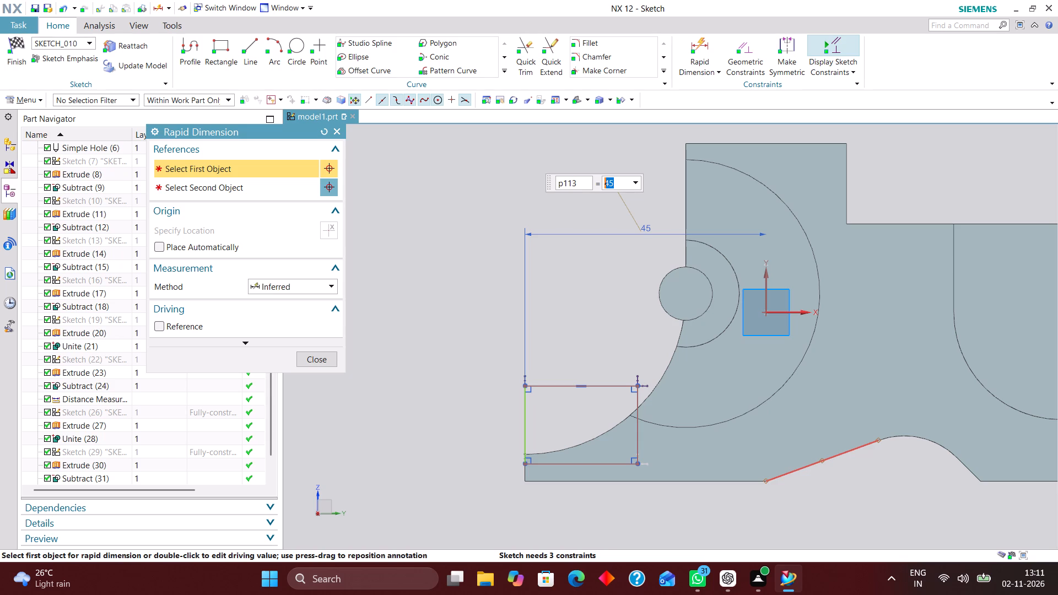
Dimension the rectangle's bottom edge 31.5 mm below the sketch's horizontal axis.
{"action": "left_click", "coordinate": [788, 314]}
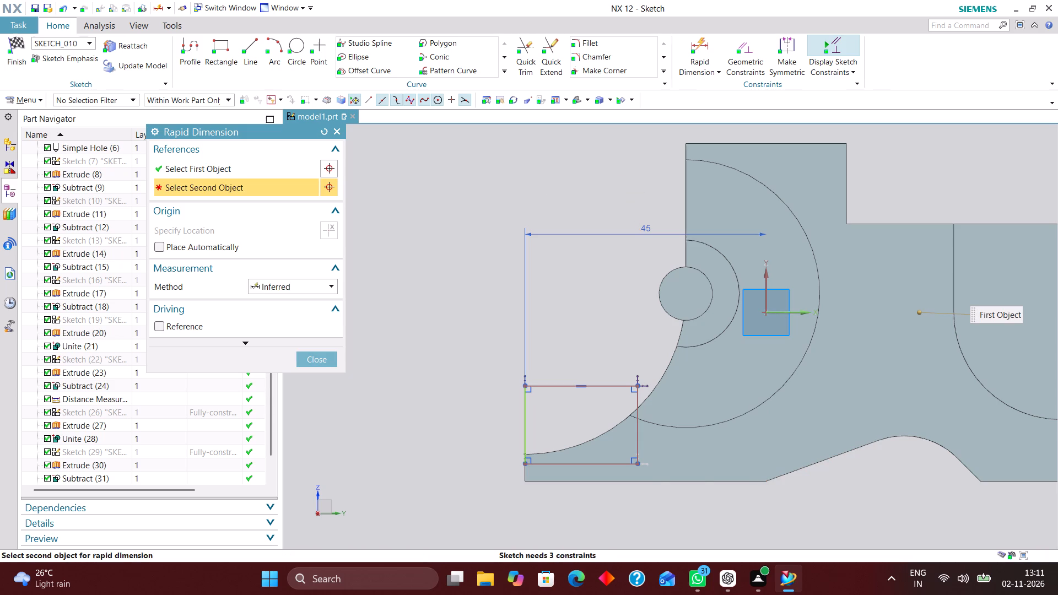
{"action": "left_click", "coordinate": [613, 460]}
{"action": "left_click", "coordinate": [853, 505]}
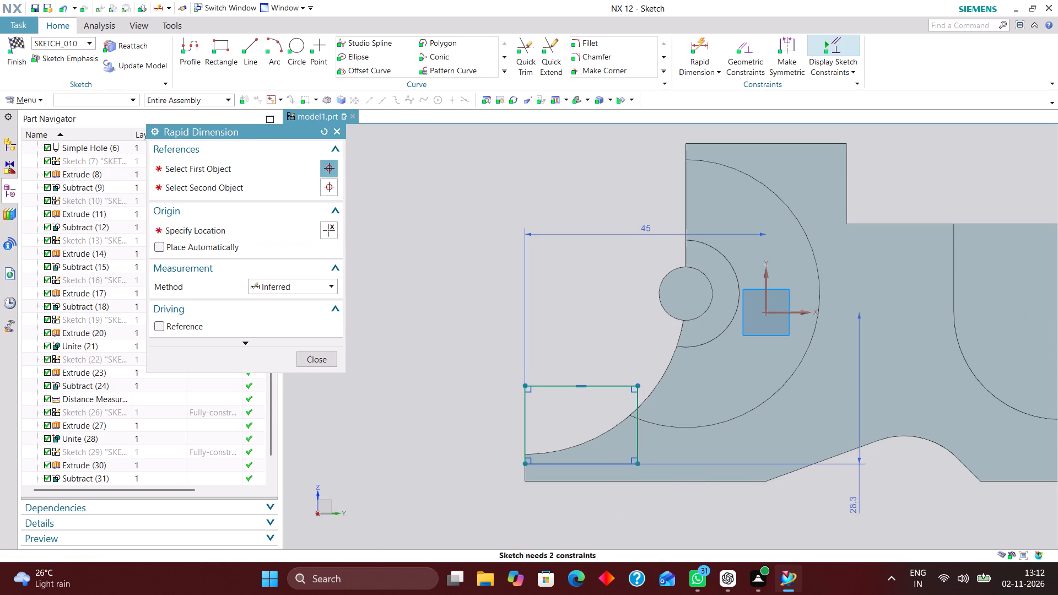
{"action": "type", "text": "30"}
{"action": "key", "text": "Return"}
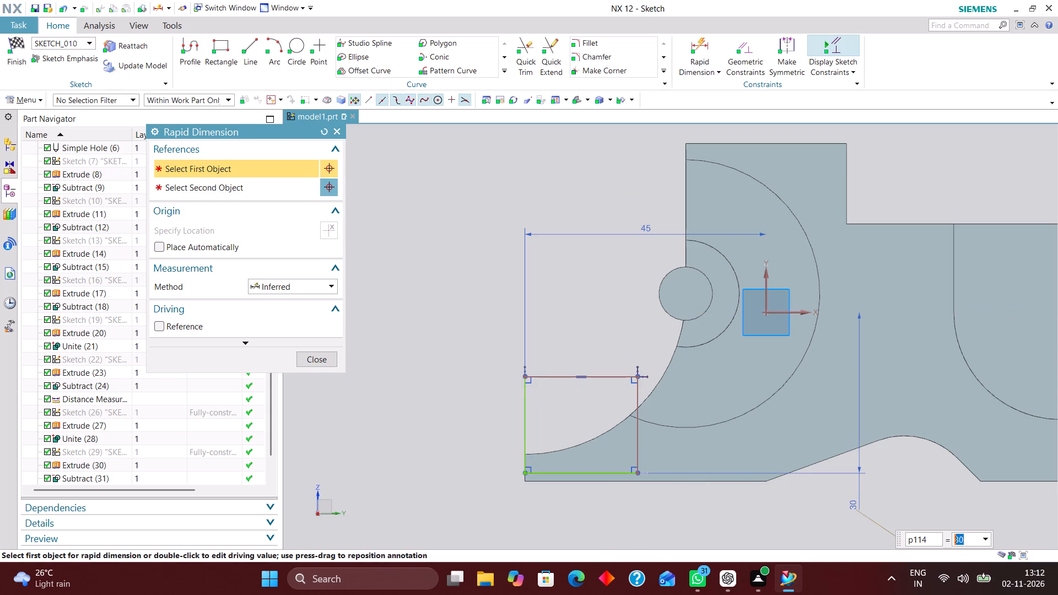
{"action": "type", "text": "31.5"}
{"action": "key", "text": "Return"}
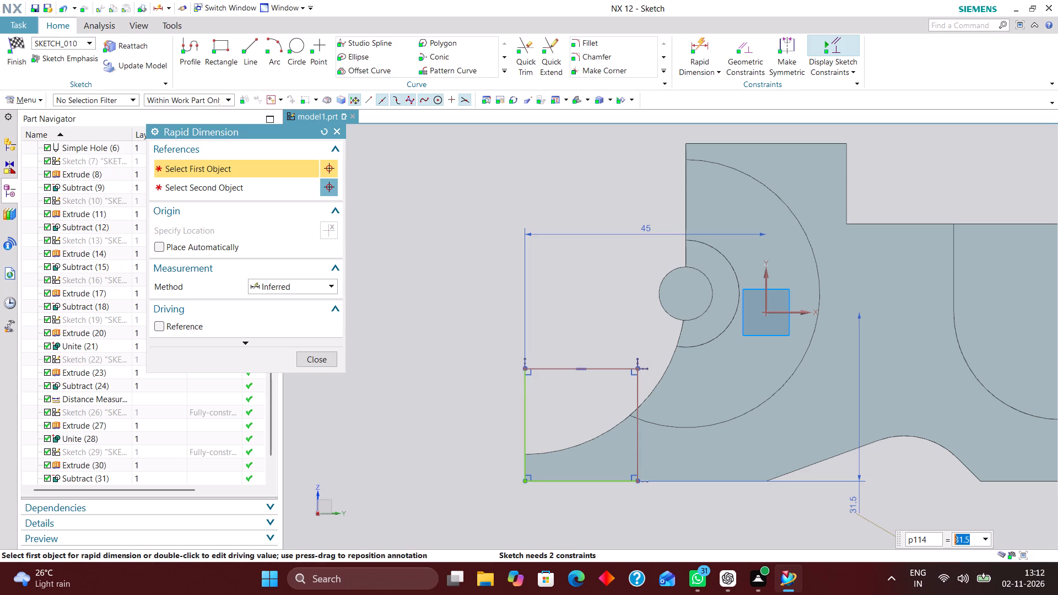
{"action": "left_click", "coordinate": [324, 358]}
Narrow the rectangle to about 19.7 mm, where the concave curve meets the large arc, and lower its top edge to just above that point.
{"action": "left_click_drag", "start_coordinate": [639, 387], "coordinate": [631, 387]}
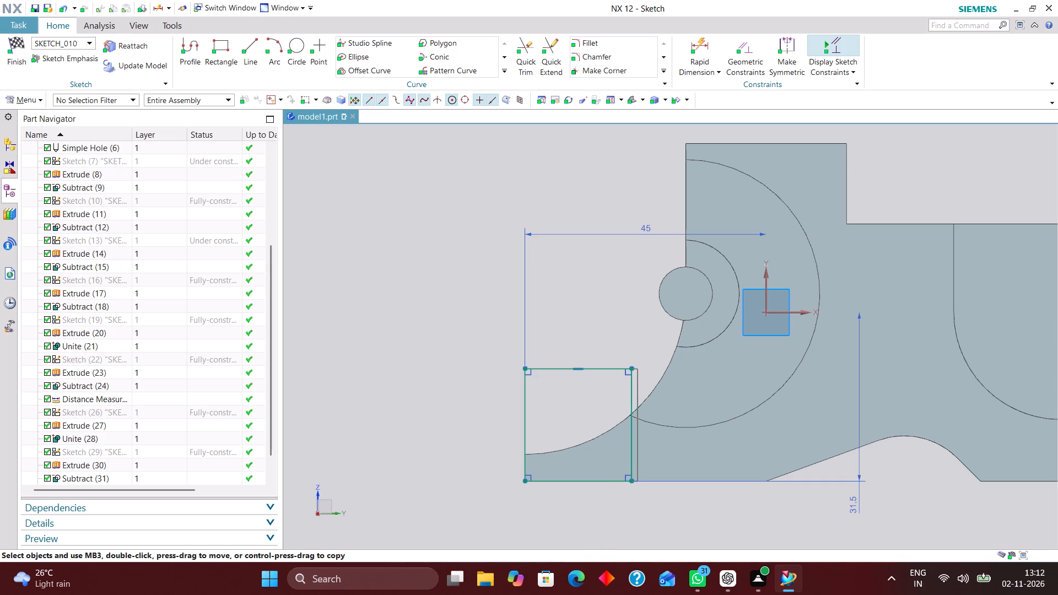
{"action": "left_click_drag", "start_coordinate": [631, 387], "coordinate": [613, 391]}
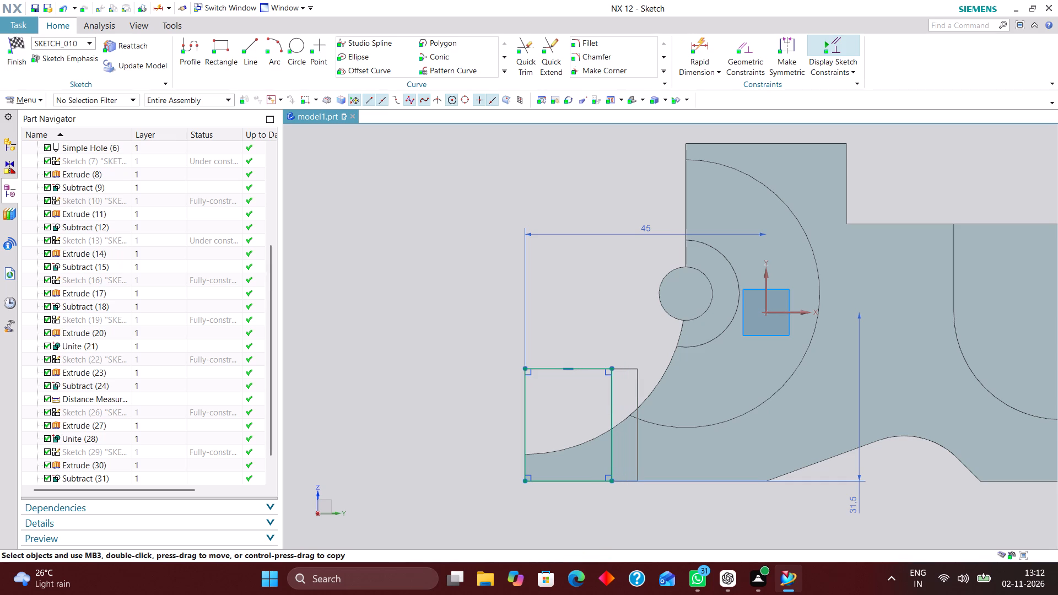
{"action": "left_click_drag", "start_coordinate": [613, 391], "coordinate": [631, 386]}
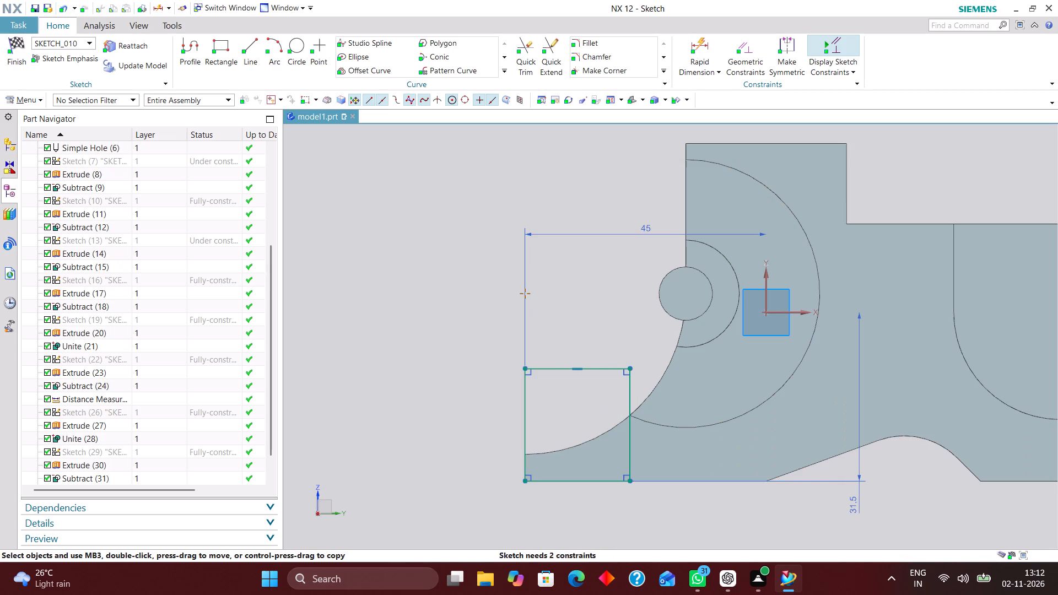
{"action": "left_click_drag", "start_coordinate": [591, 367], "coordinate": [590, 399]}
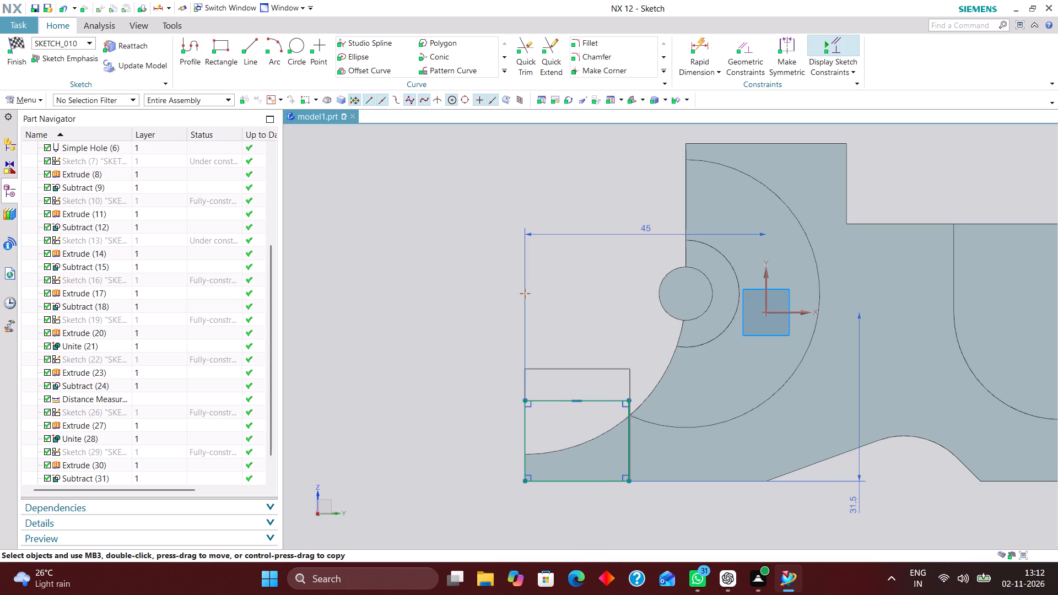
{"action": "left_click_drag", "start_coordinate": [590, 399], "coordinate": [591, 398]}
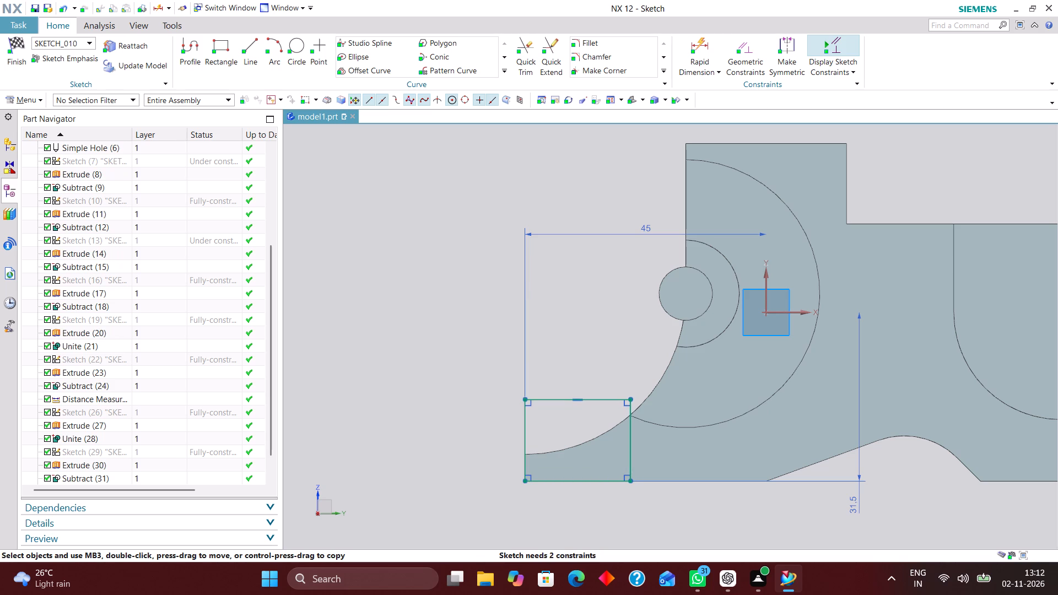
Dimension the rectangle's width as 19.5 mm and finish the sketch.
{"action": "left_click", "coordinate": [700, 44]}
{"action": "left_click", "coordinate": [619, 482]}
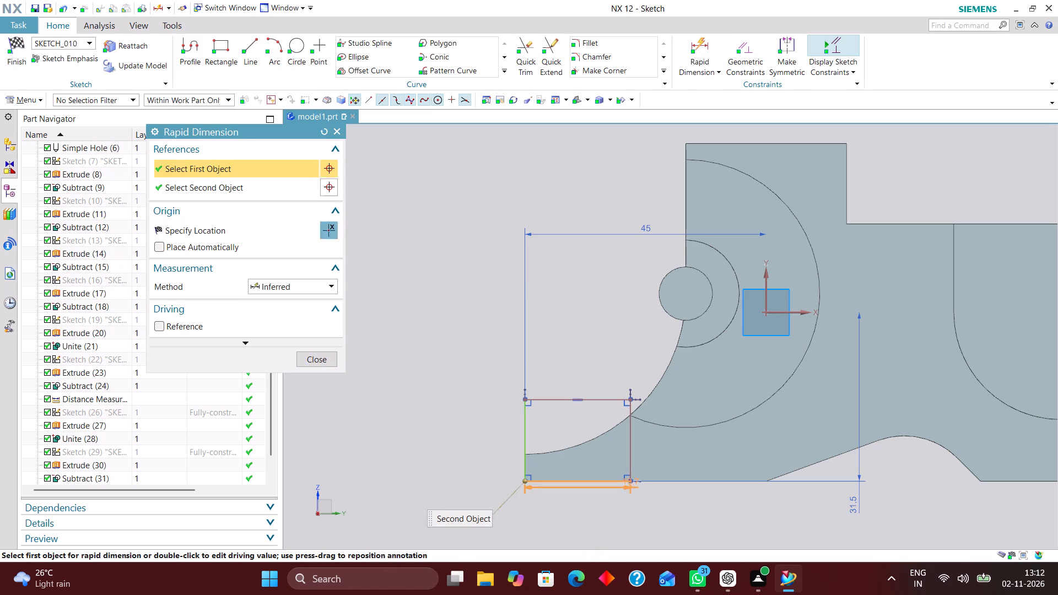
{"action": "left_click", "coordinate": [599, 519]}
{"action": "type", "text": "20"}
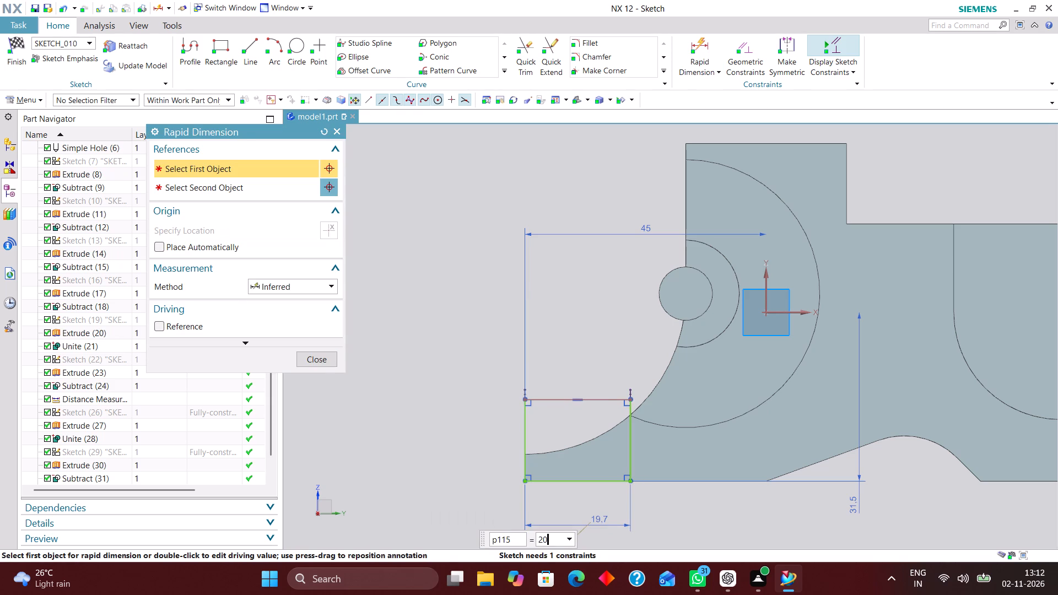
{"action": "key", "text": "Return"}
{"action": "type", "text": "19"}
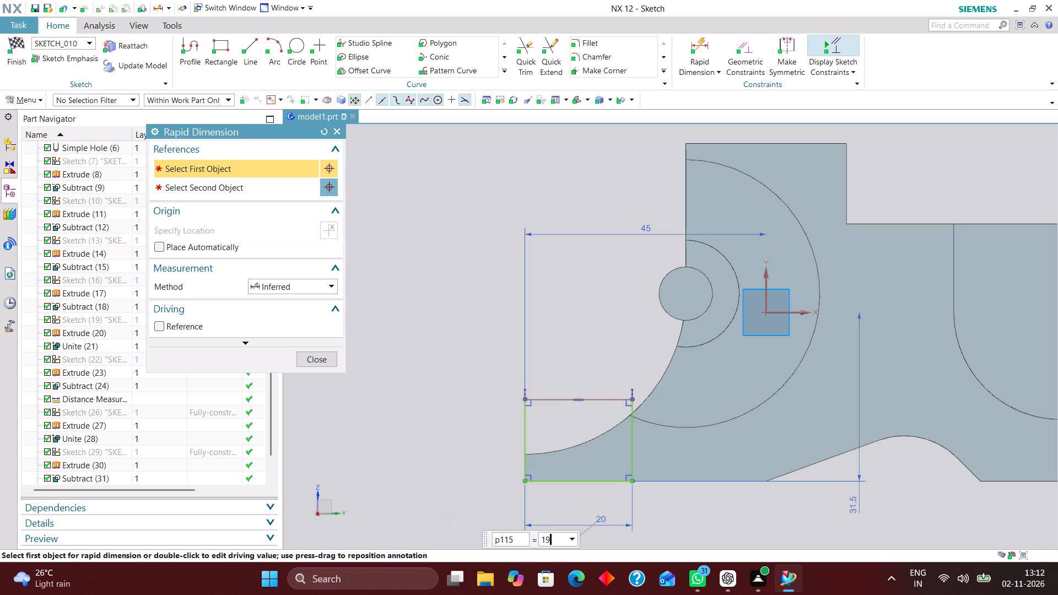
{"action": "key", "text": "Return"}
{"action": "type", "text": "18"}
{"action": "key", "text": "BackSpace"}
{"action": "type", "text": "9.5"}
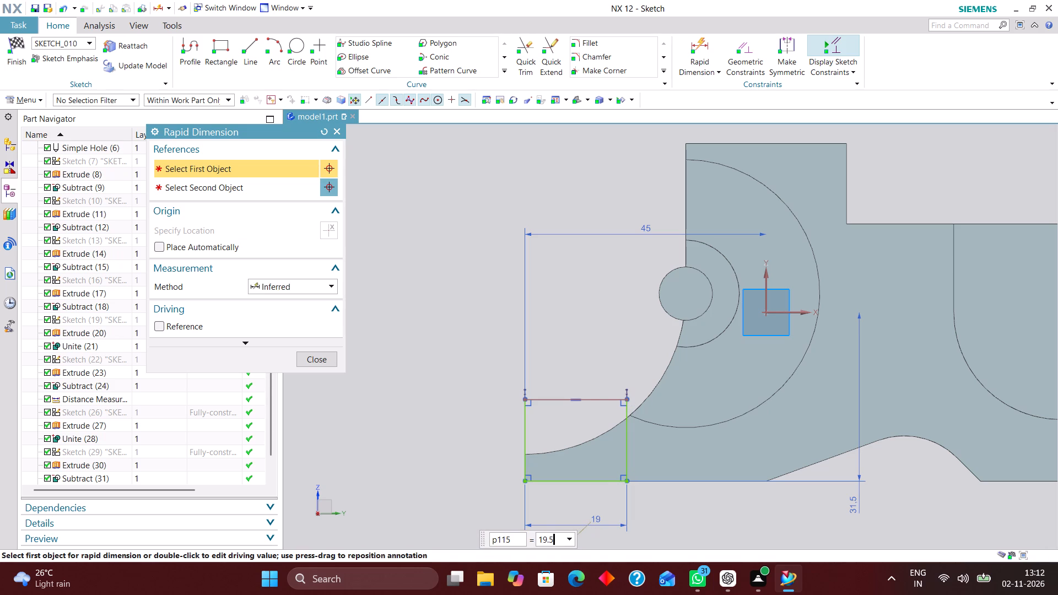
{"action": "key", "text": "Return"}
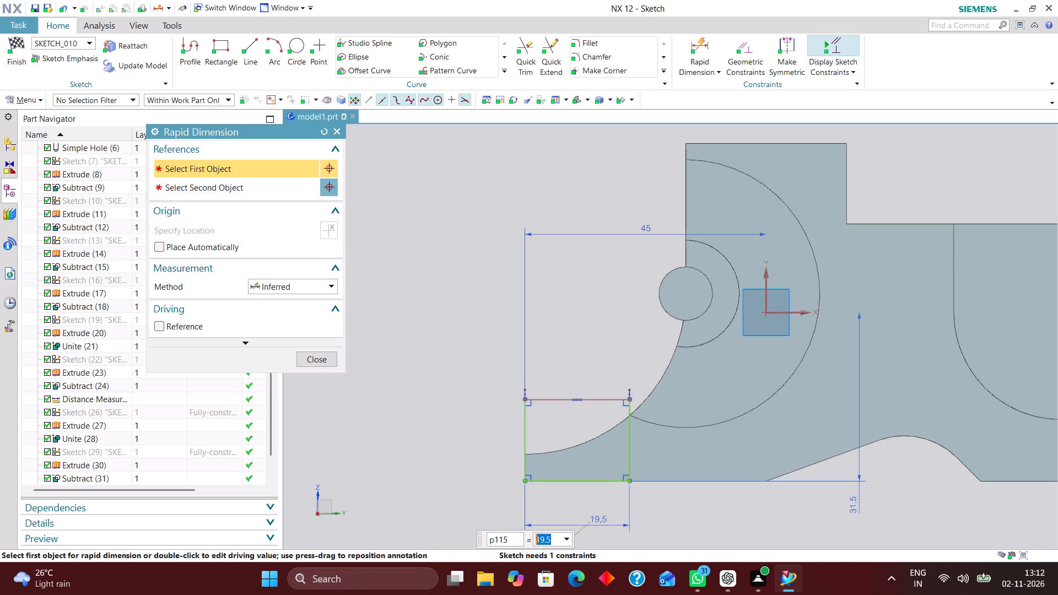
{"action": "left_click", "coordinate": [320, 358]}
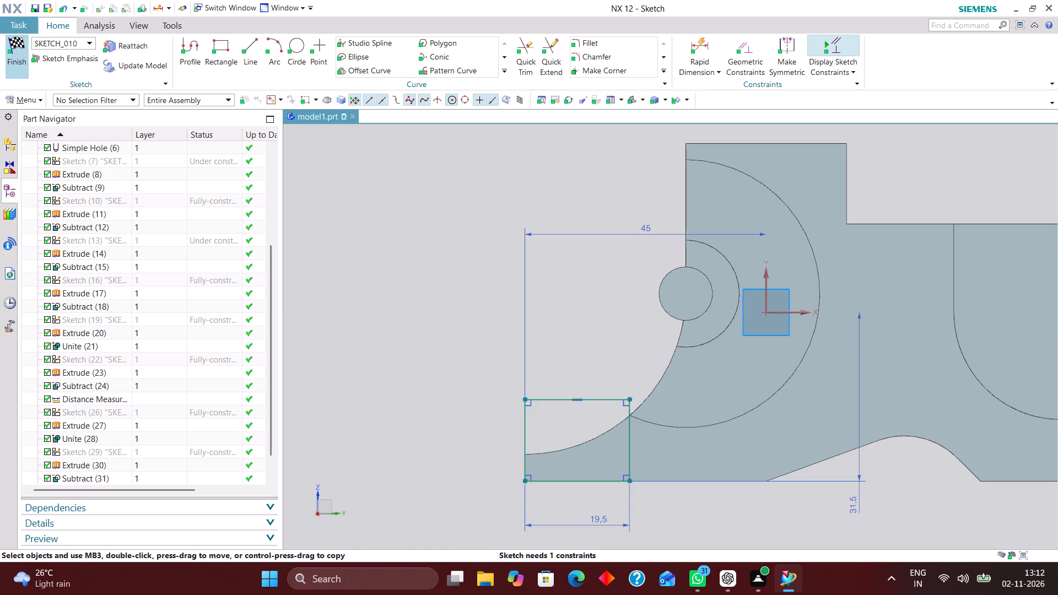
{"action": "left_click", "coordinate": [22, 44]}
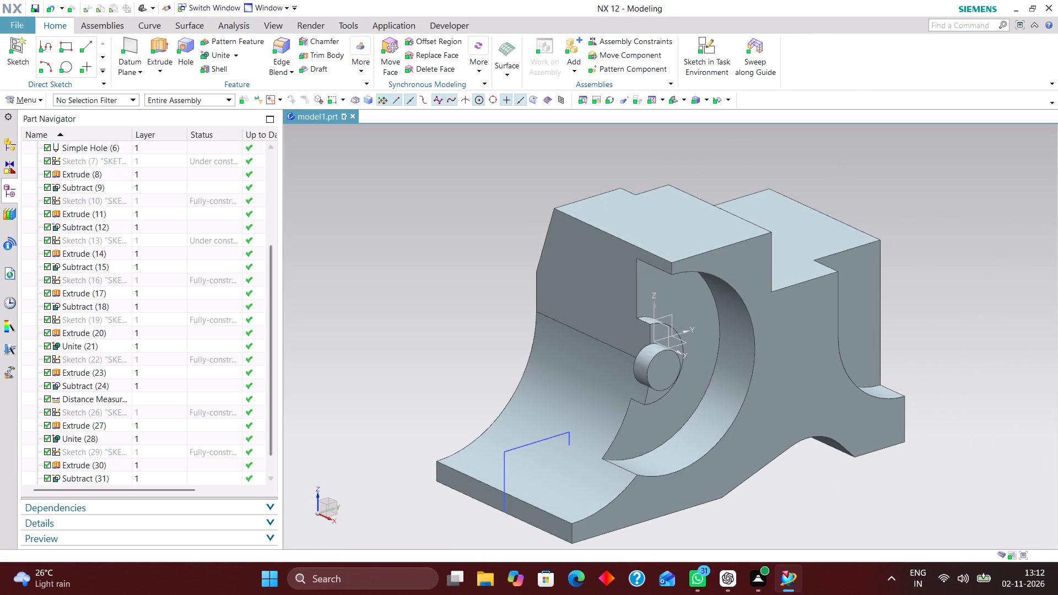
Extrude the toe rectangle as a separate body from a 17 mm start to a 25 mm end, with no Boolean.
{"action": "left_click", "coordinate": [155, 48]}
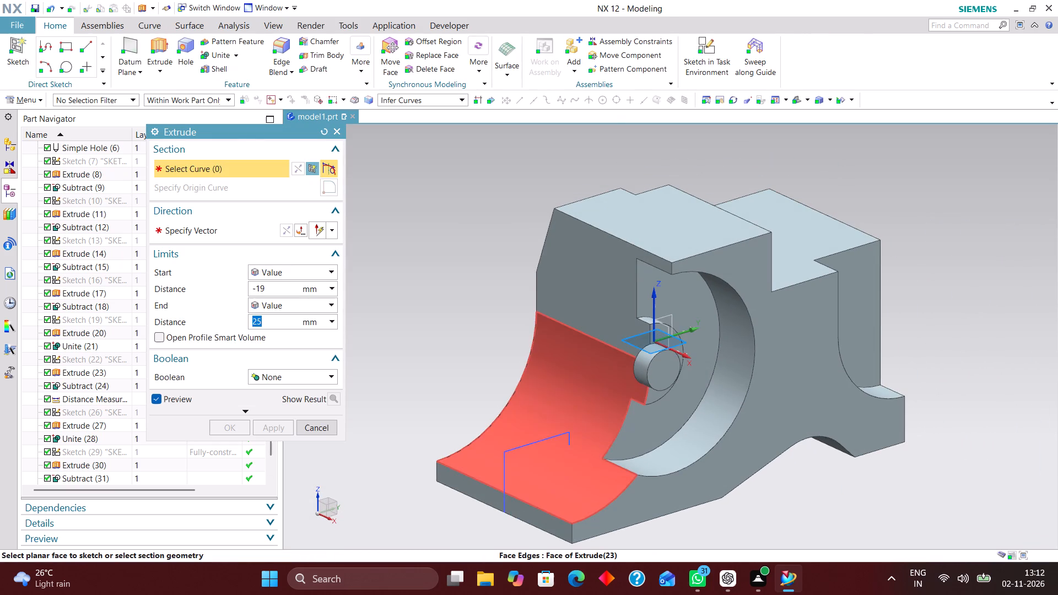
{"action": "left_click", "coordinate": [504, 467]}
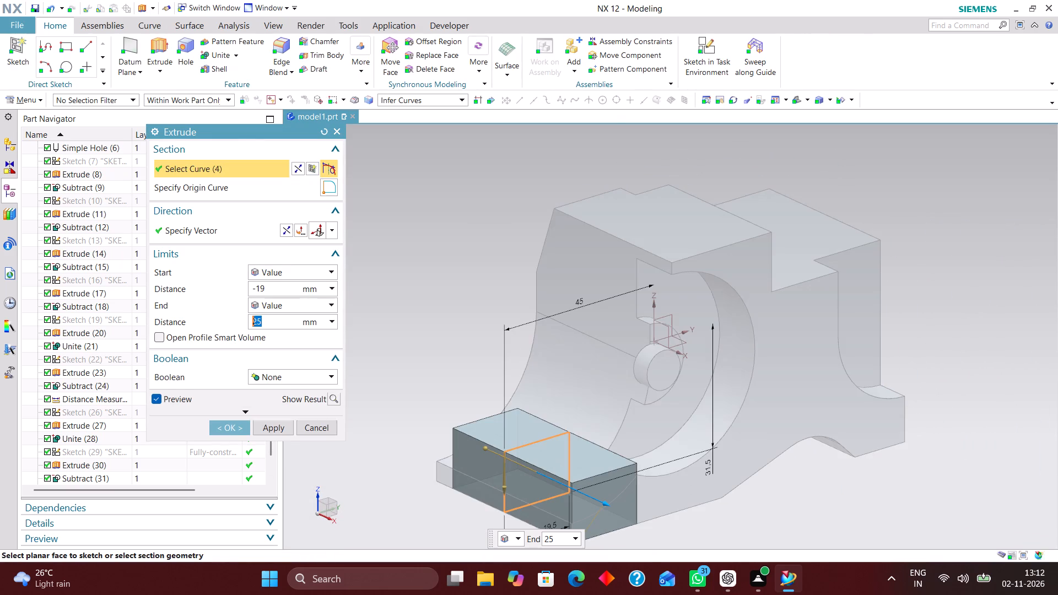
{"action": "middle_click_drag", "start_coordinate": [719, 436], "coordinate": [781, 412]}
{"action": "right_click_drag", "start_coordinate": [911, 405], "coordinate": [861, 416]}
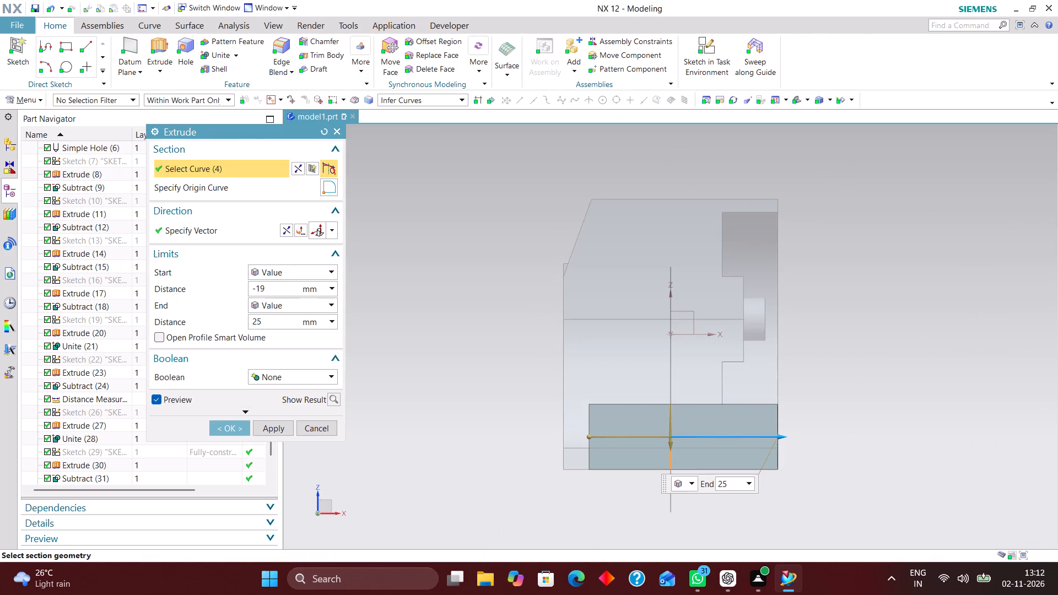
{"action": "left_click_drag", "start_coordinate": [586, 436], "coordinate": [749, 477]}
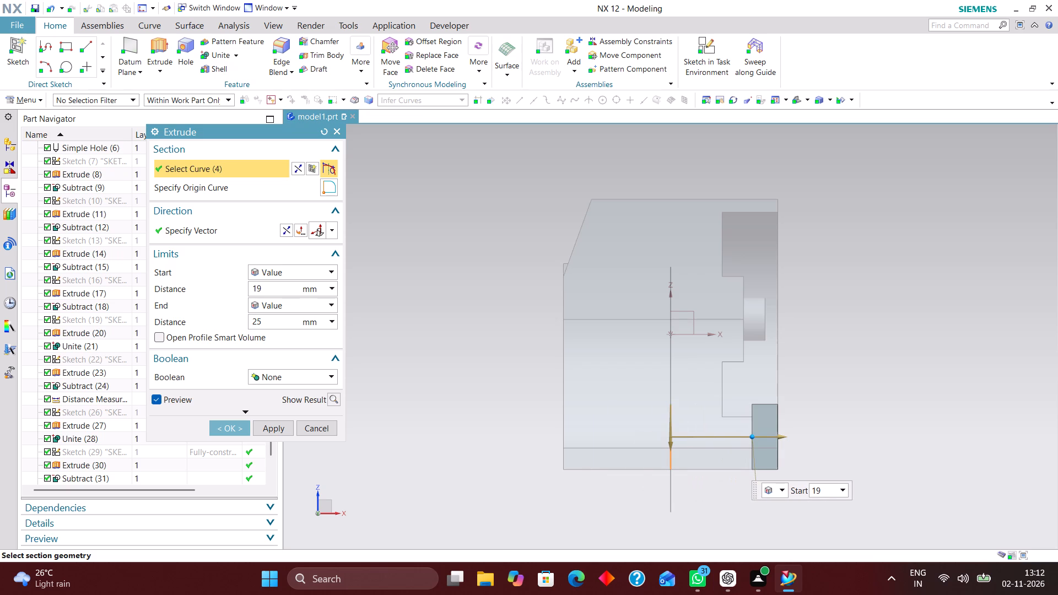
{"action": "left_click_drag", "start_coordinate": [749, 477], "coordinate": [746, 477]}
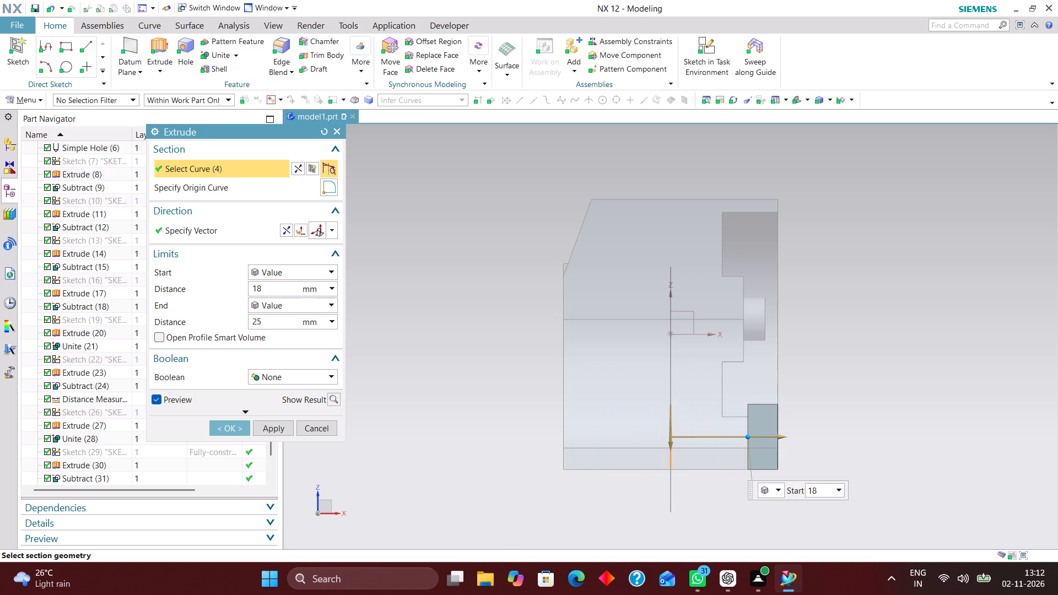
{"action": "left_click_drag", "start_coordinate": [746, 477], "coordinate": [747, 477]}
{"action": "left_click_drag", "start_coordinate": [747, 477], "coordinate": [746, 477]}
{"action": "left_click_drag", "start_coordinate": [746, 477], "coordinate": [738, 477]}
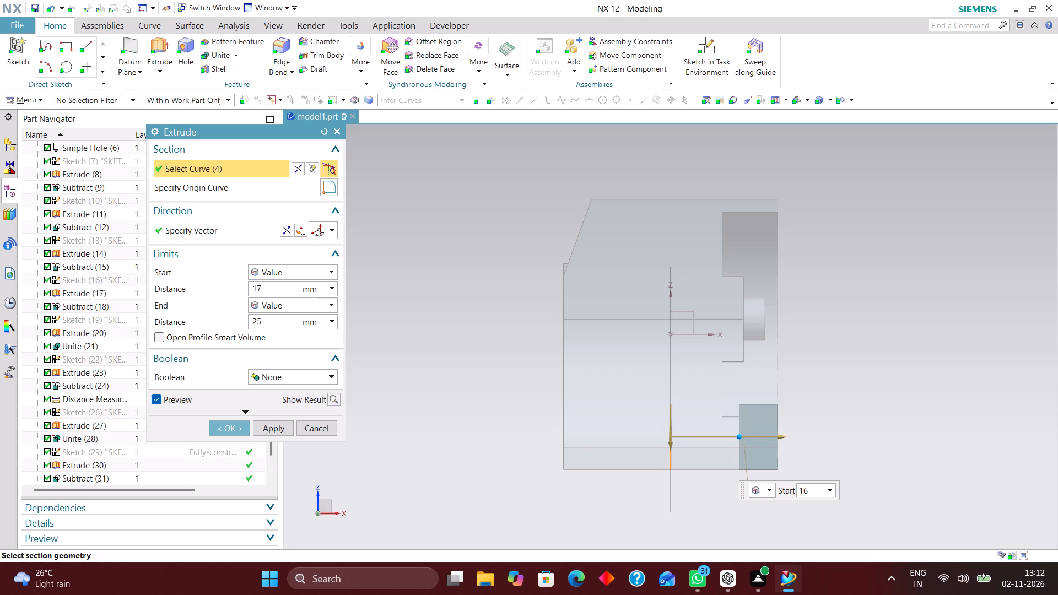
{"action": "left_click_drag", "start_coordinate": [738, 477], "coordinate": [733, 476]}
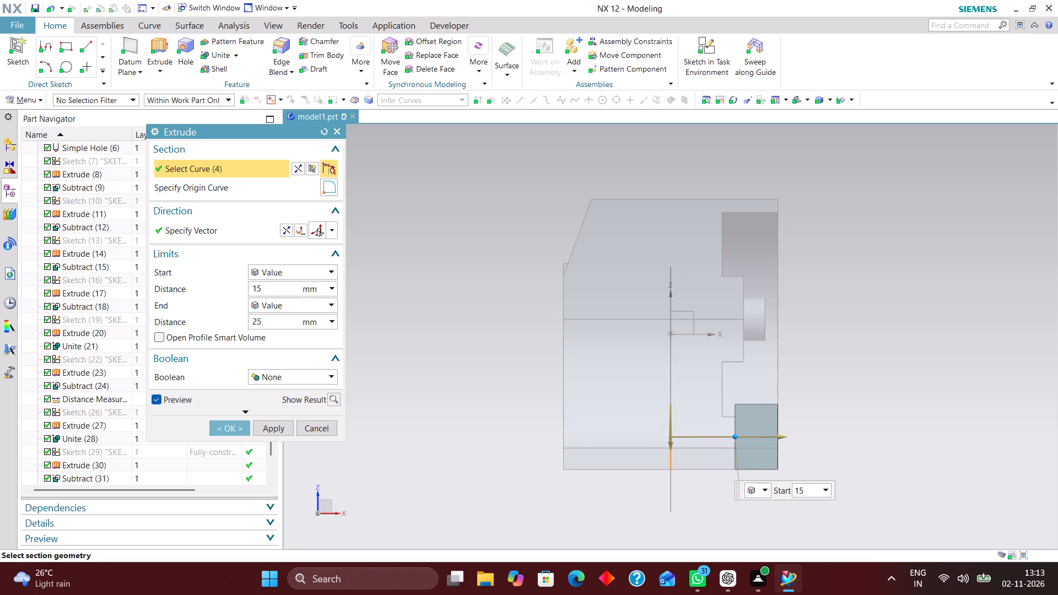
{"action": "left_click_drag", "start_coordinate": [733, 476], "coordinate": [740, 477]}
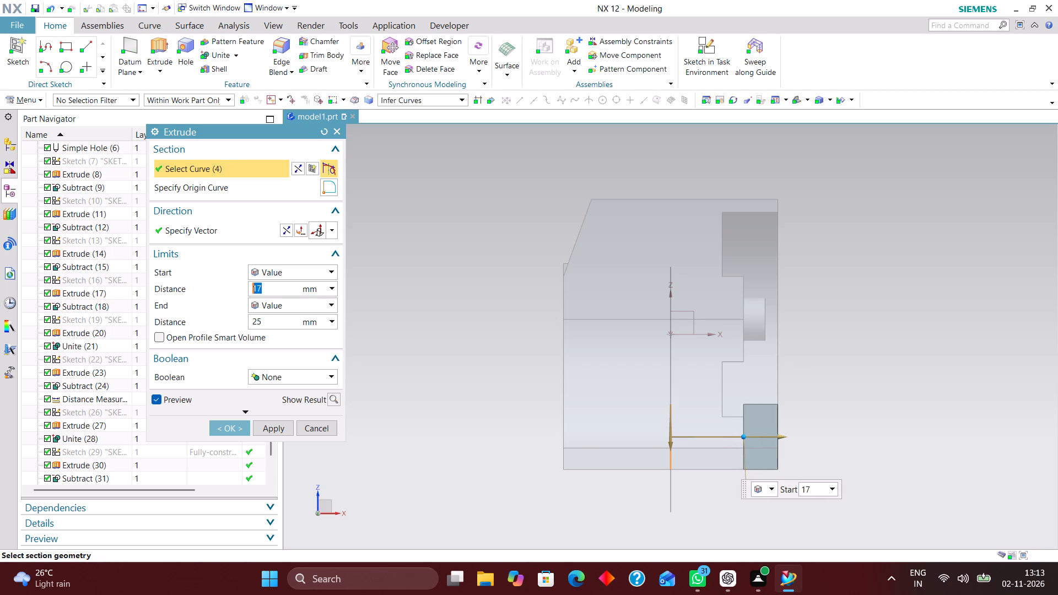
{"action": "left_click", "coordinate": [233, 426]}
Unite the new toe block with the main bracket body, using the bracket as target and the block as tool.
{"action": "middle_click_drag", "start_coordinate": [850, 455], "coordinate": [809, 465]}
{"action": "left_click", "coordinate": [214, 54]}
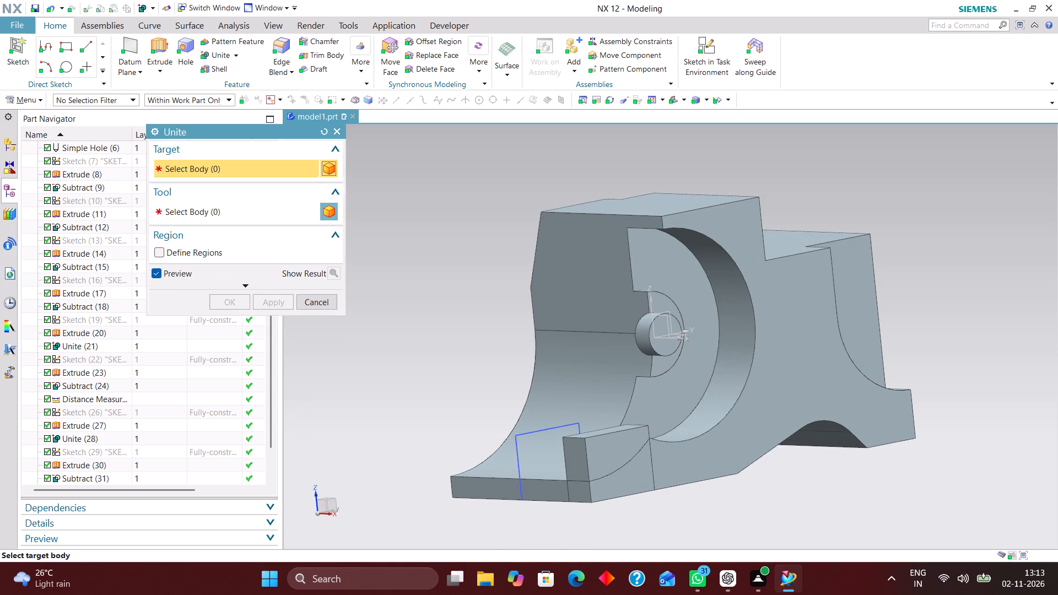
{"action": "left_click", "coordinate": [690, 445]}
{"action": "left_click", "coordinate": [635, 426]}
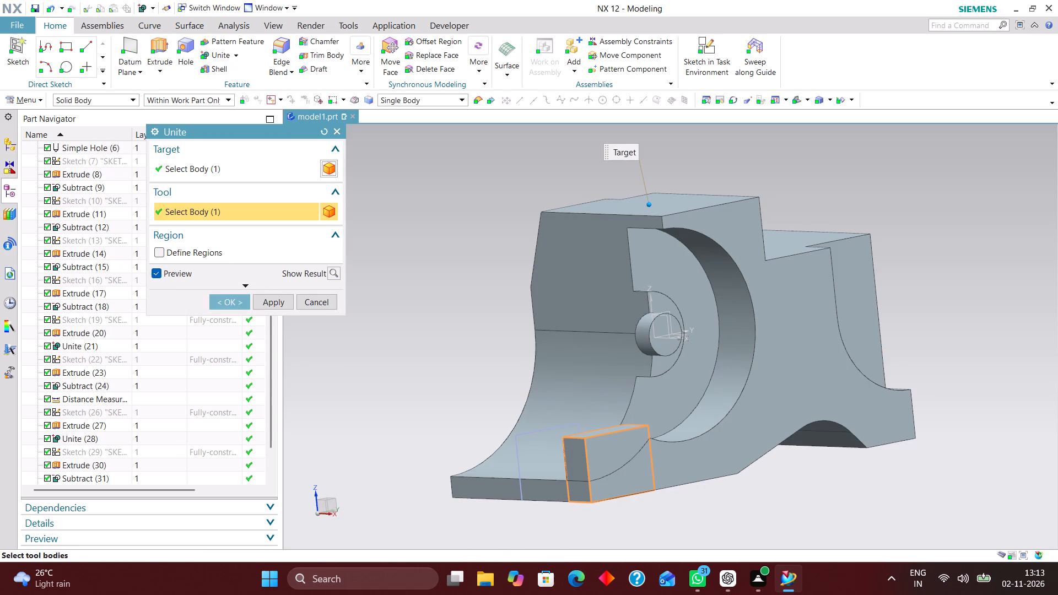
{"action": "left_click", "coordinate": [238, 306]}
Hide the rectangle sketch at the base's toe.
{"action": "middle_click_drag", "start_coordinate": [824, 467], "coordinate": [811, 476]}
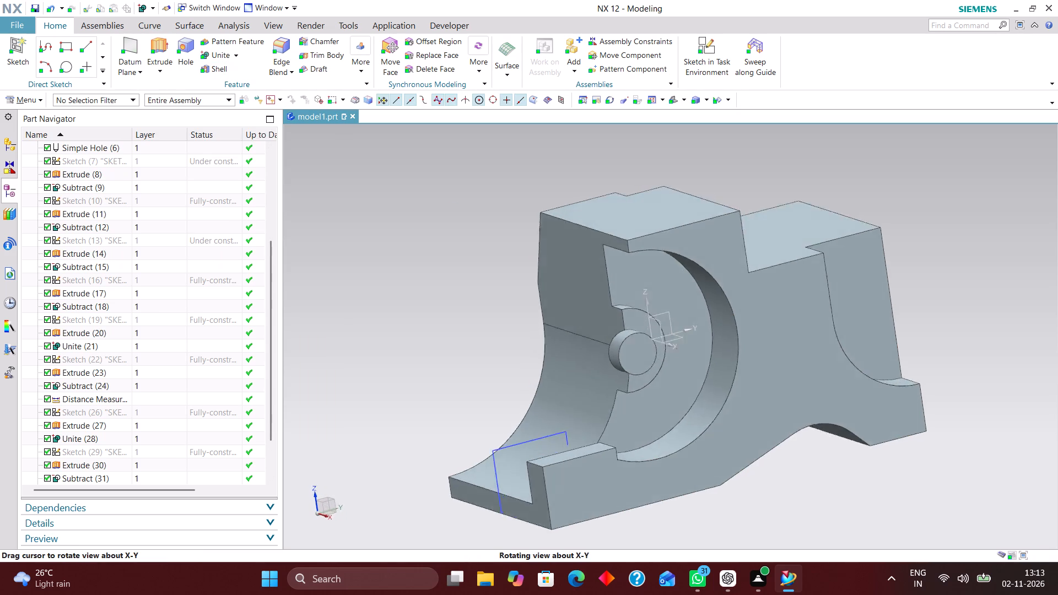
{"action": "middle_click_drag", "start_coordinate": [811, 476], "coordinate": [805, 466]}
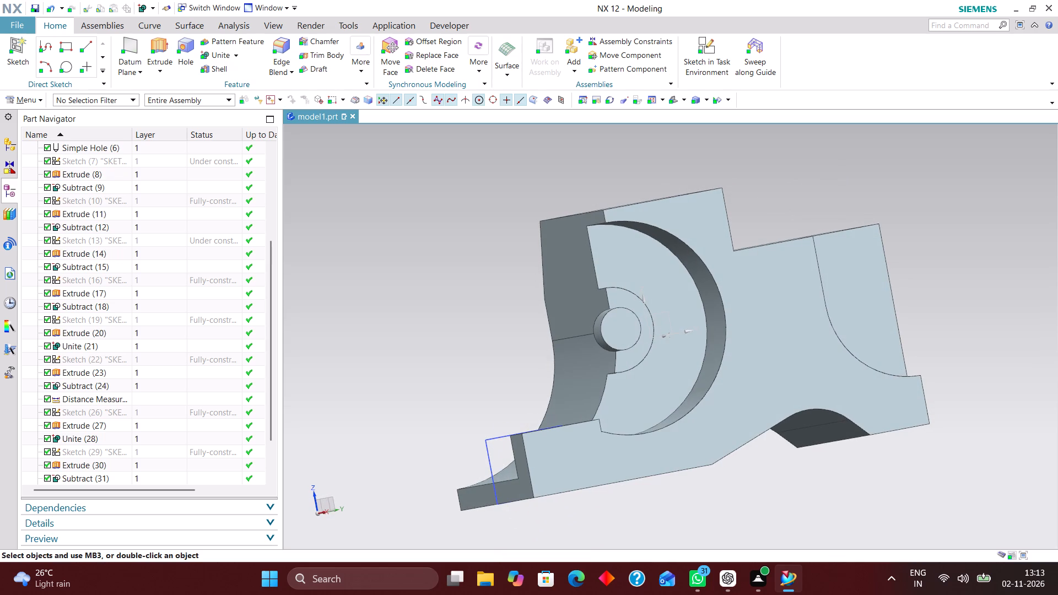
{"action": "right_click_drag", "start_coordinate": [489, 436], "coordinate": [478, 469]}
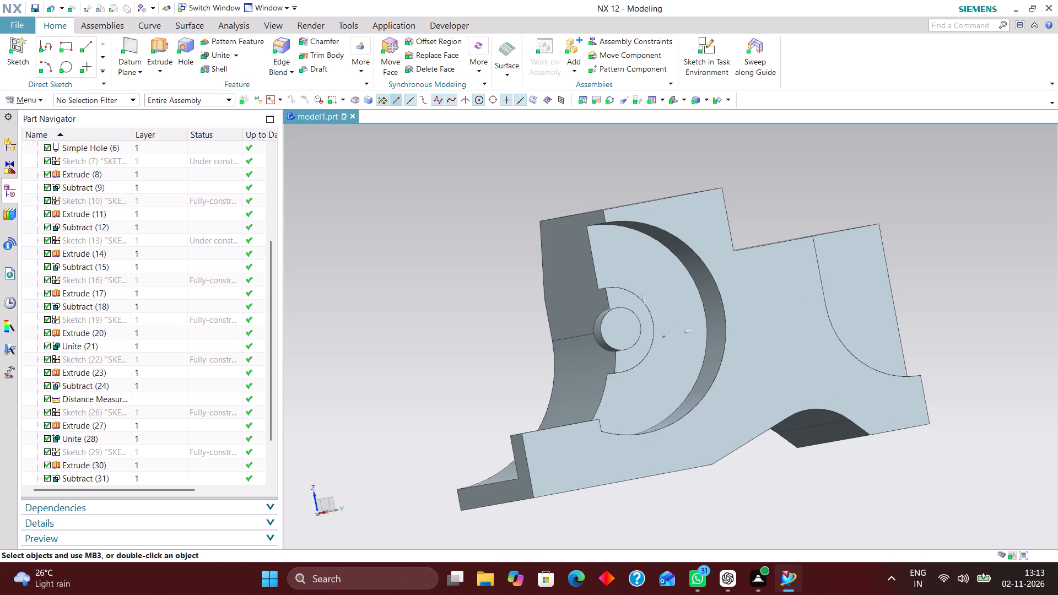
Create a sketch on the bracket's large planar side face, flush with the new toe block.
{"action": "left_click", "coordinate": [704, 40]}
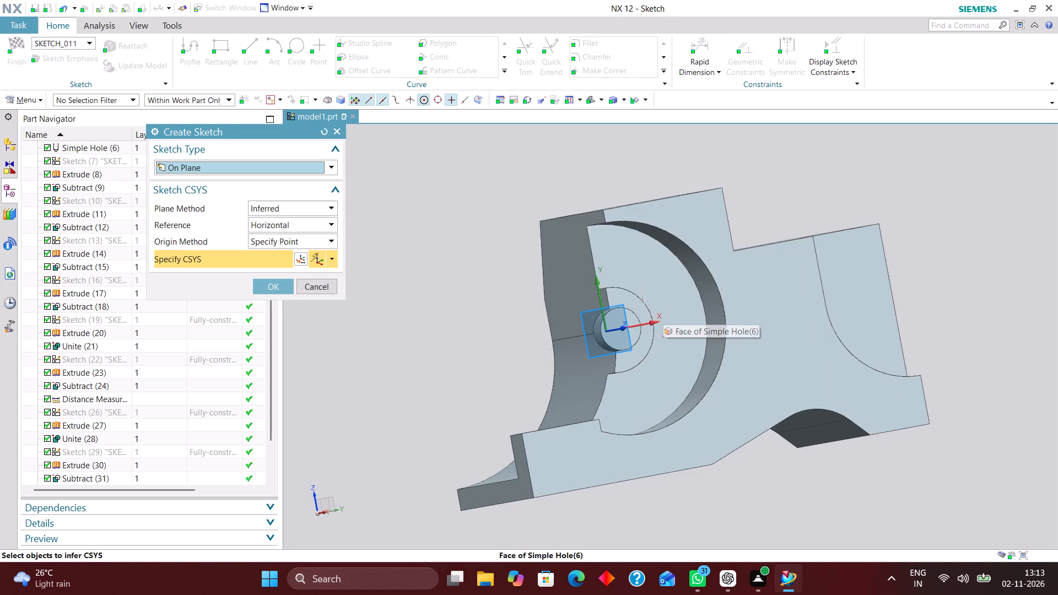
{"action": "scroll", "coordinate": [867, 317], "scroll_direction": "up", "scroll_amount": 1}
{"action": "middle_click_drag", "start_coordinate": [865, 319], "coordinate": [821, 352]}
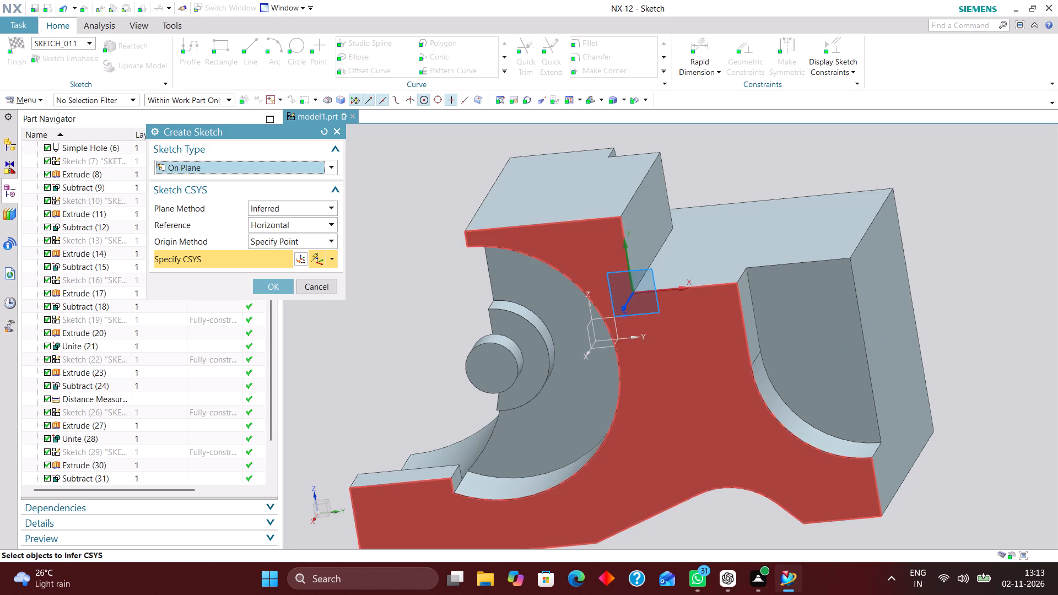
{"action": "left_click", "coordinate": [609, 317]}
{"action": "left_click", "coordinate": [281, 281]}
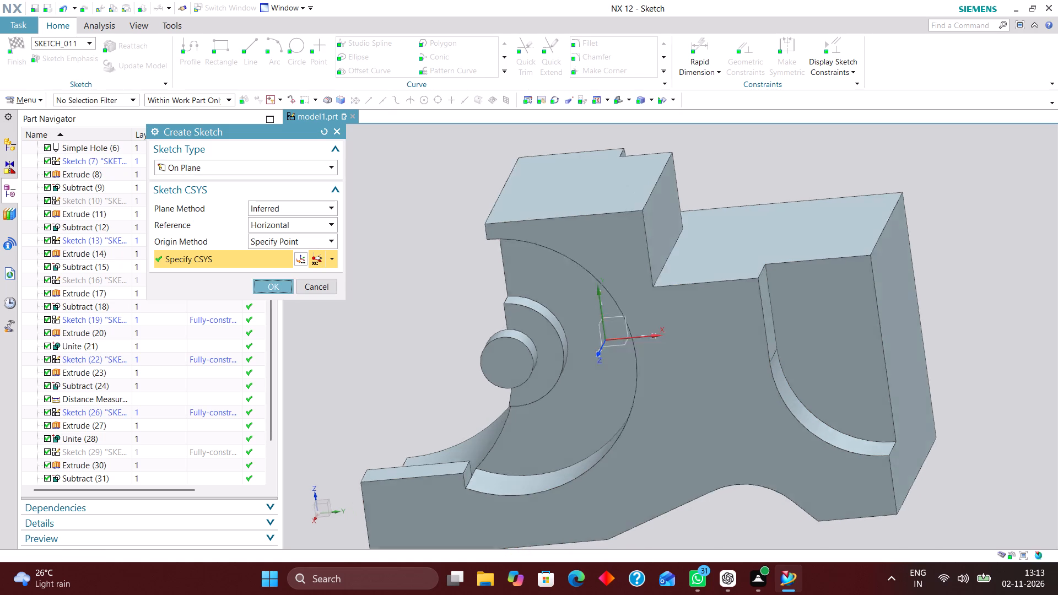
Sketch a circle of about 15 mm radius centred just outside and above the toe's outer end, overlapping the toe block.
{"action": "scroll", "coordinate": [804, 277], "scroll_direction": "down", "scroll_amount": 2}
{"action": "left_click", "coordinate": [290, 42]}
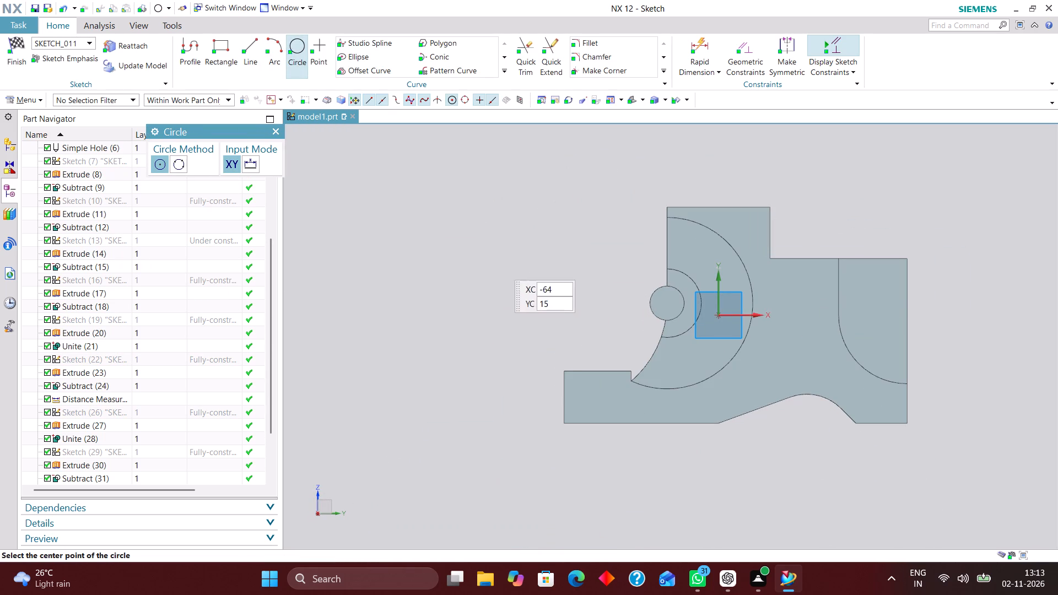
{"action": "left_click", "coordinate": [559, 342]}
{"action": "left_click", "coordinate": [595, 380]}
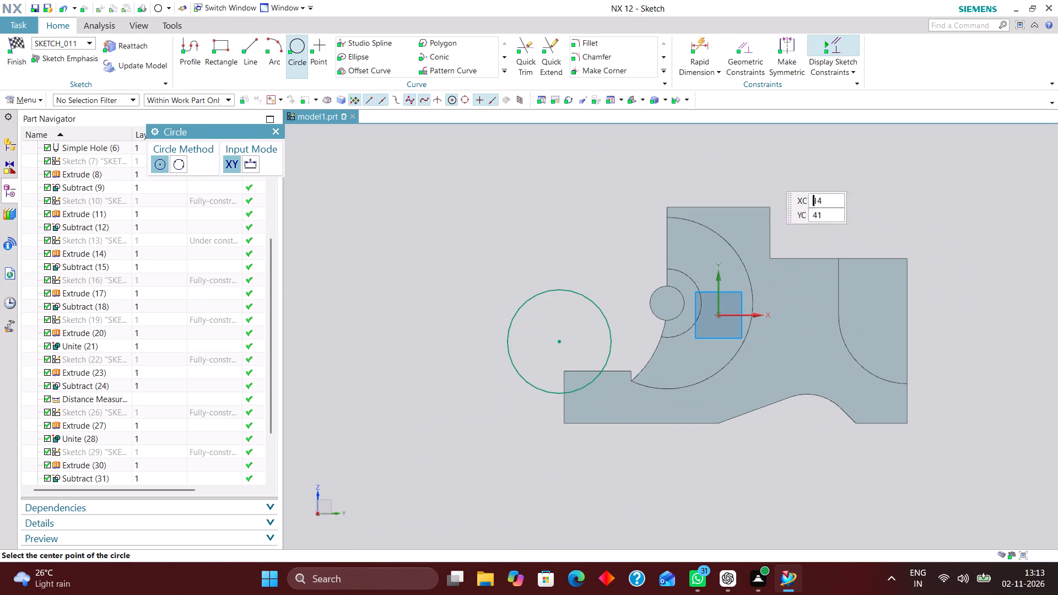
Dimension the circle's centre 35 mm above the base's bottom edge.
{"action": "left_click", "coordinate": [705, 44]}
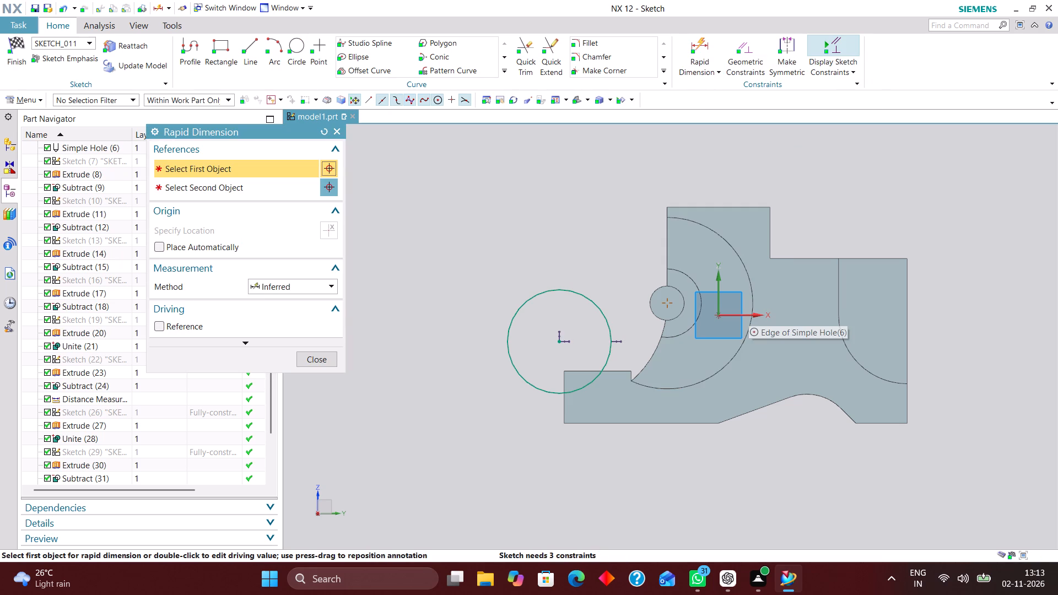
{"action": "left_click", "coordinate": [600, 424]}
{"action": "left_click", "coordinate": [559, 343]}
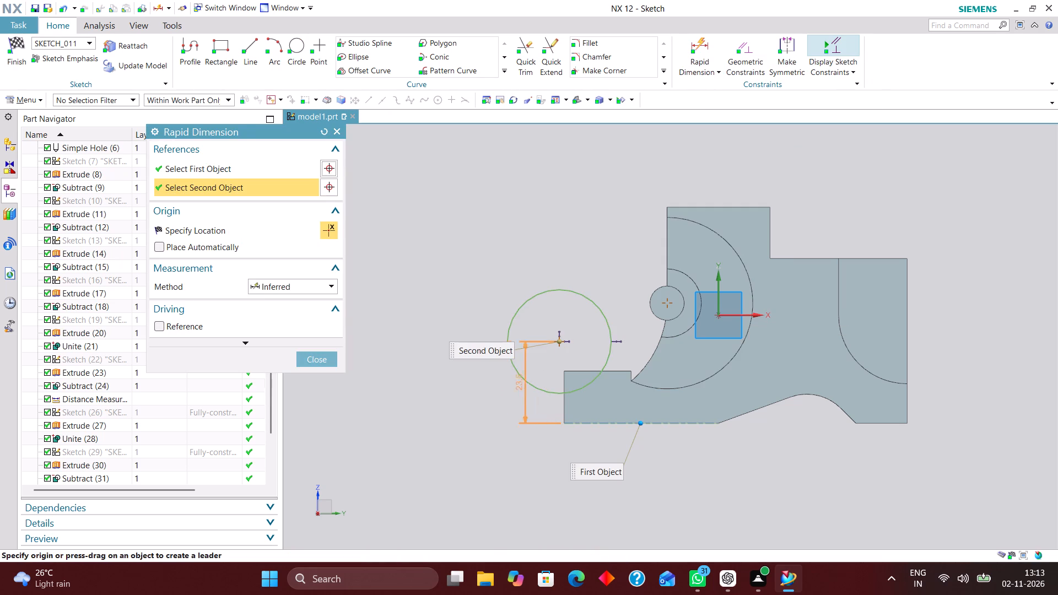
{"action": "left_click", "coordinate": [450, 388]}
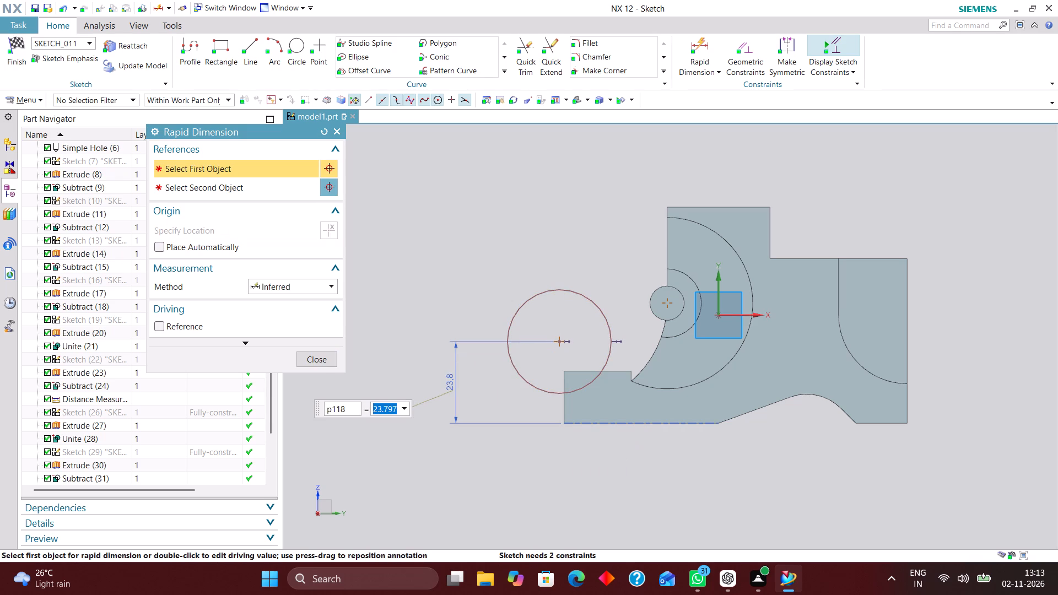
{"action": "type", "text": "35"}
{"action": "key", "text": "Return"}
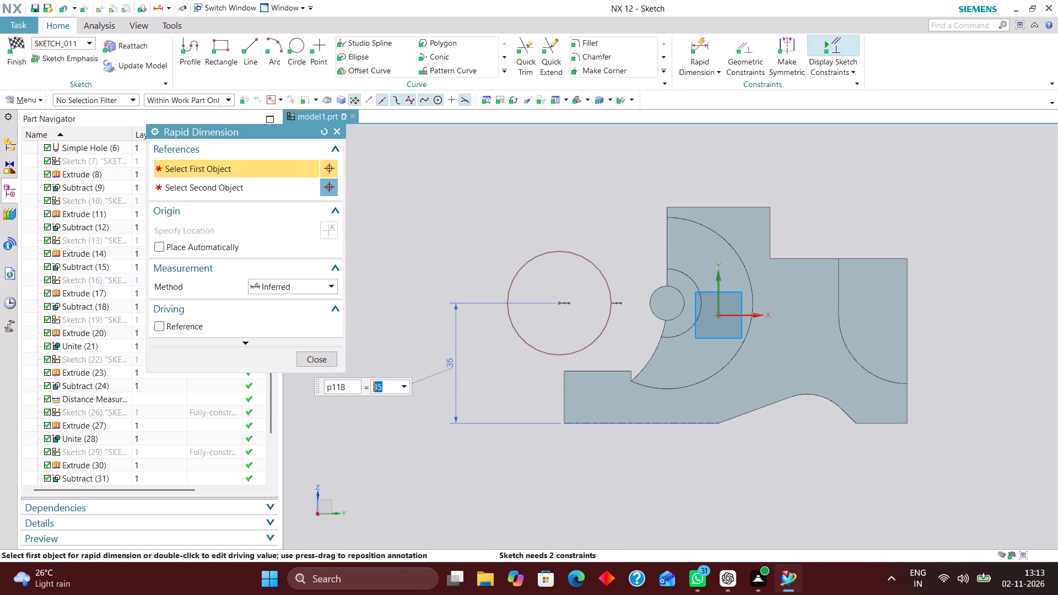
Dimension the circle's radius as 25 mm, using the Radial measurement method.
{"action": "left_click", "coordinate": [321, 289]}
{"action": "left_click", "coordinate": [301, 388]}
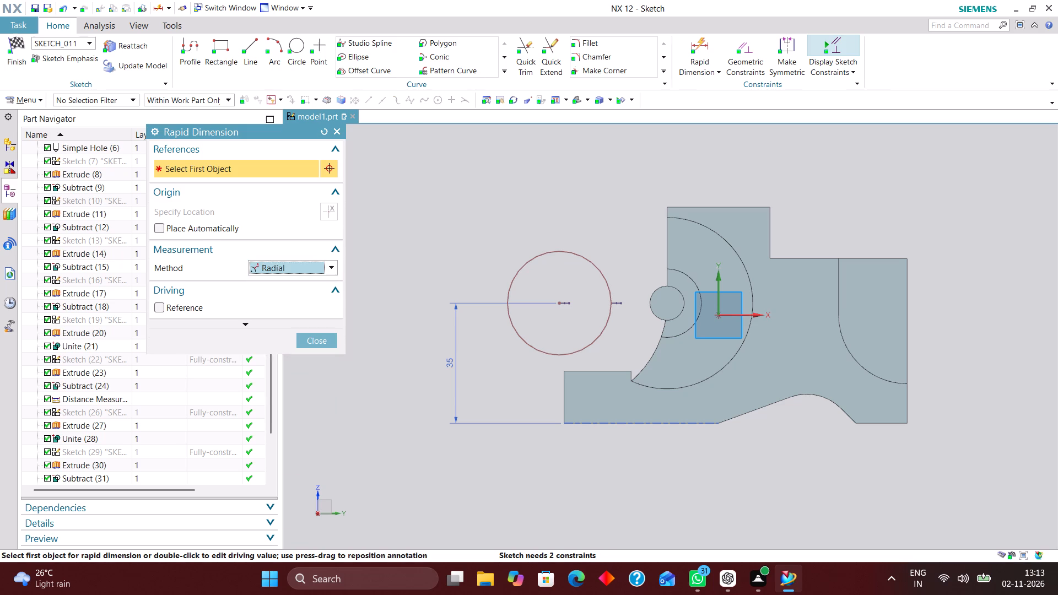
{"action": "left_click", "coordinate": [530, 346]}
{"action": "left_click", "coordinate": [511, 381]}
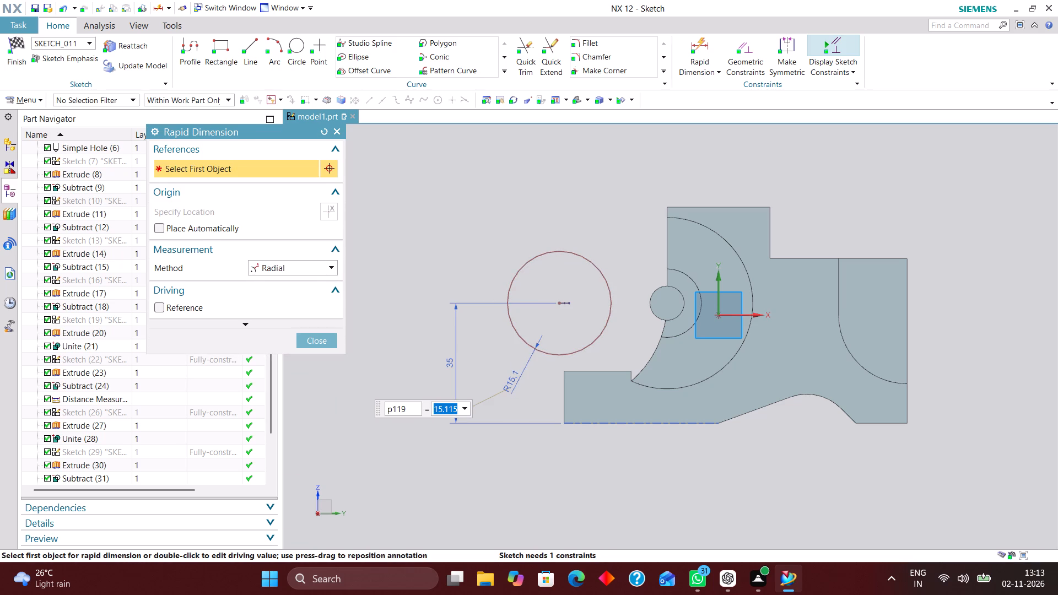
{"action": "type", "text": "25"}
{"action": "key", "text": "Return"}
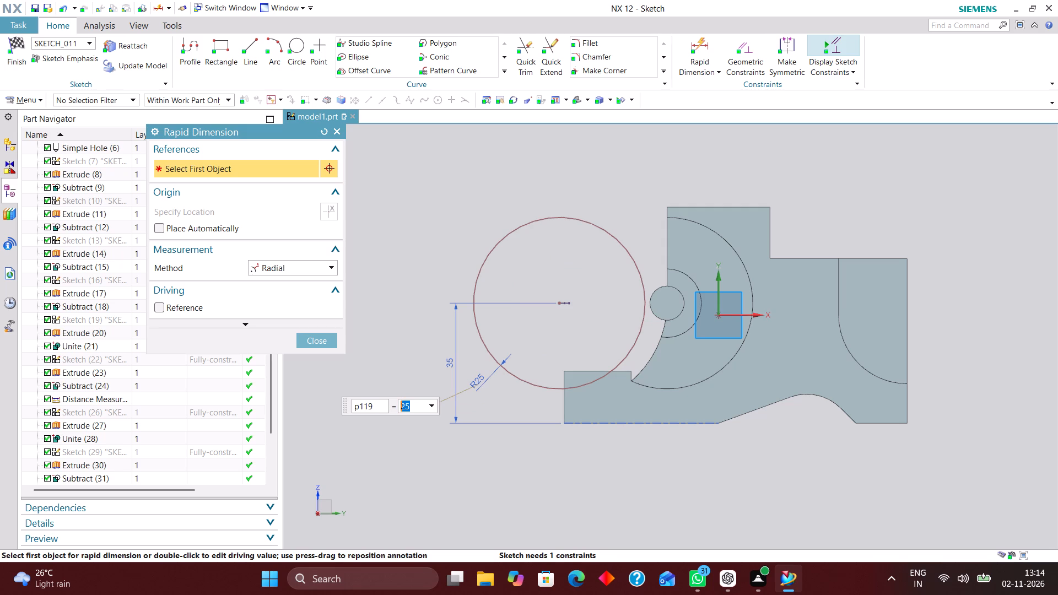
Dimension the circle's centre 45 mm horizontally from the sketch's vertical axis, using the Inferred measurement method.
{"action": "left_click", "coordinate": [748, 48]}
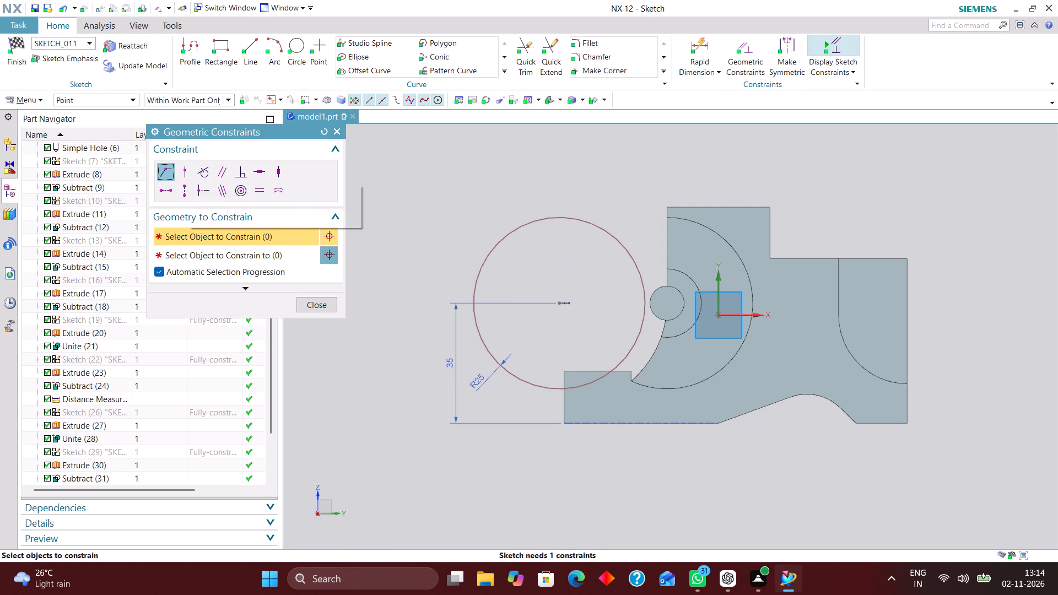
{"action": "left_click", "coordinate": [701, 39]}
{"action": "left_click", "coordinate": [718, 293]}
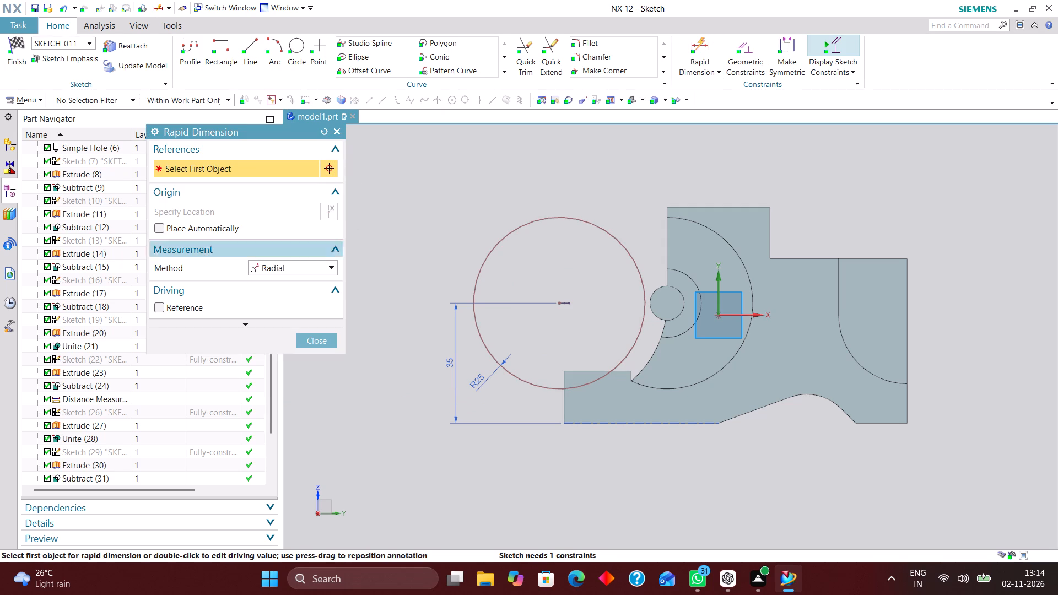
{"action": "left_click", "coordinate": [292, 269]}
{"action": "left_click", "coordinate": [291, 283]}
{"action": "left_click", "coordinate": [716, 302]}
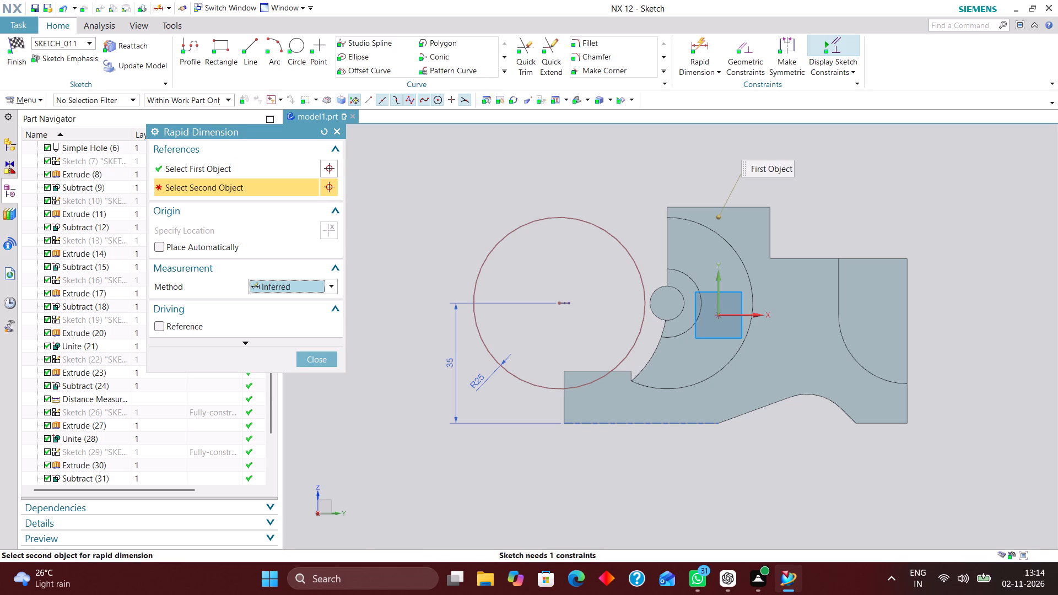
{"action": "left_click", "coordinate": [559, 304]}
{"action": "left_click", "coordinate": [641, 511]}
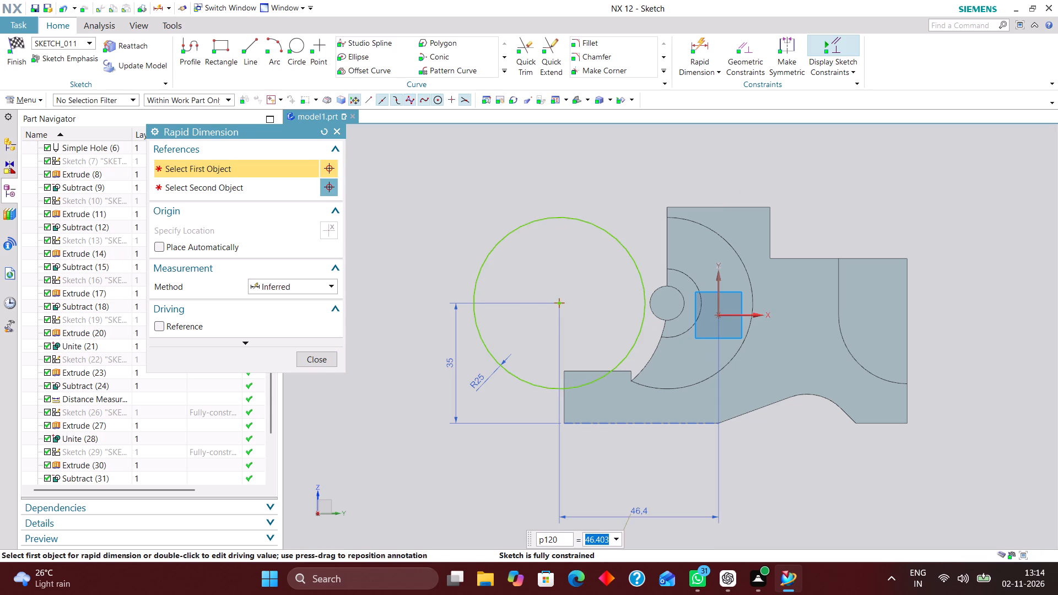
{"action": "type", "text": "45"}
{"action": "key", "text": "Return"}
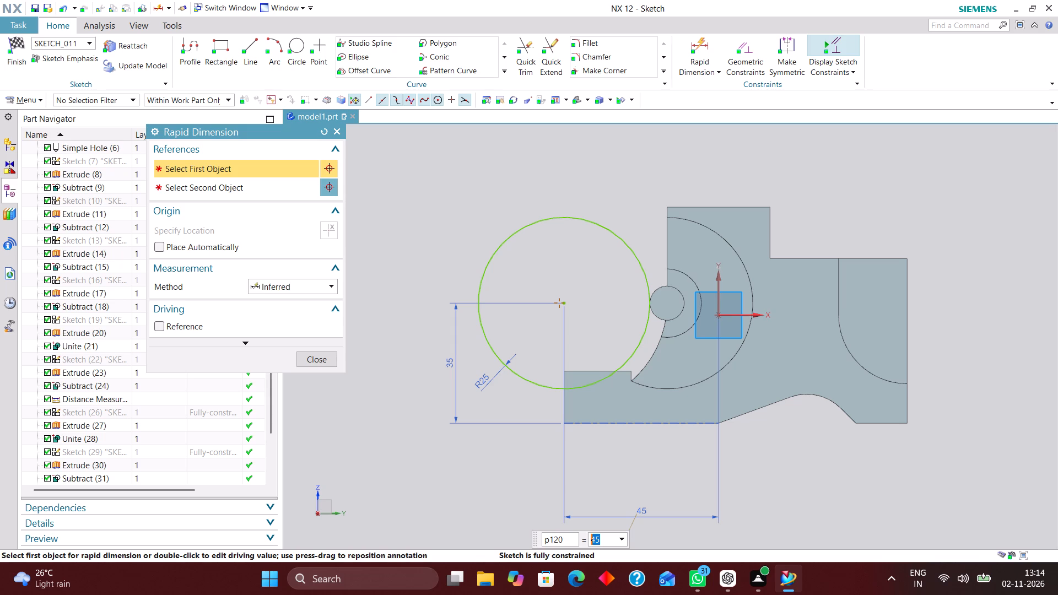
{"action": "left_click", "coordinate": [327, 357]}
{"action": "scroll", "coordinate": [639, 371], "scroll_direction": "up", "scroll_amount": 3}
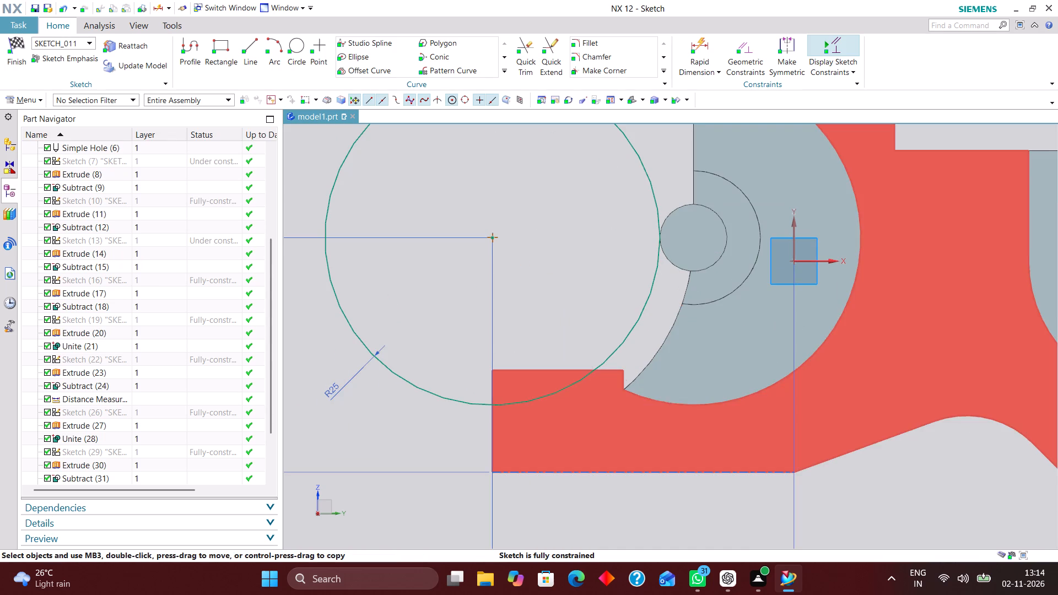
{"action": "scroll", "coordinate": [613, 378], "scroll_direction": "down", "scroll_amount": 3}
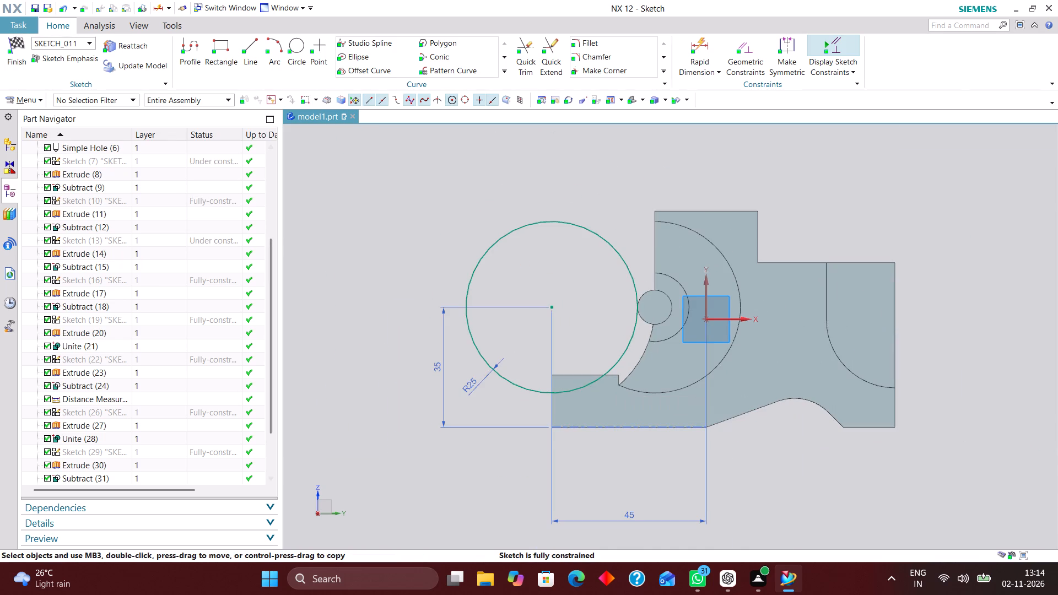
Sketch a horizontal line about 55 mm long across the R25 circle, slightly below its centre and extending beyond both sides.
{"action": "scroll", "coordinate": [650, 322], "scroll_direction": "up", "scroll_amount": 2}
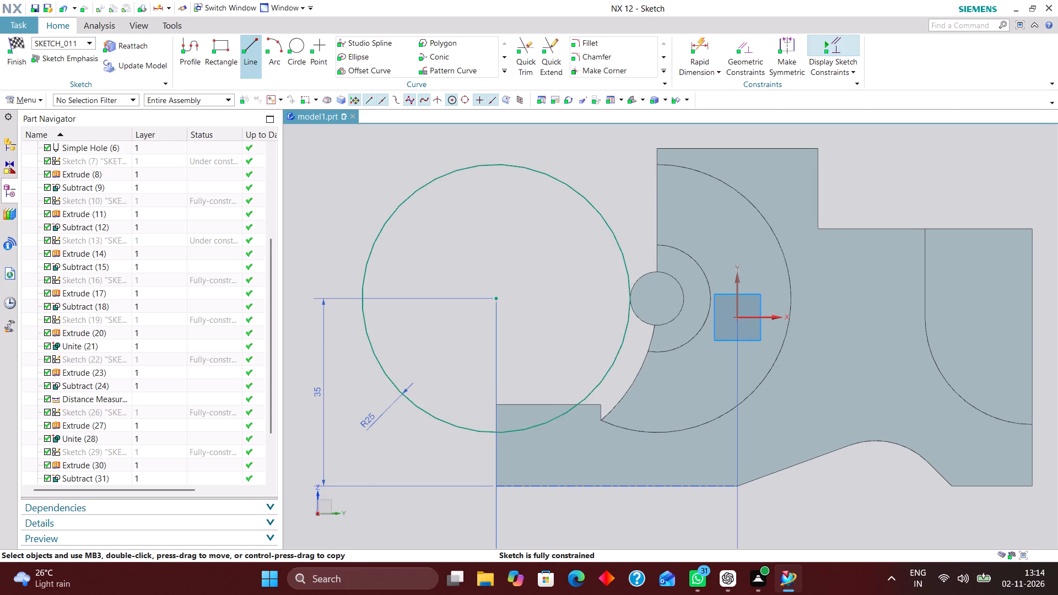
{"action": "left_click", "coordinate": [253, 42]}
{"action": "left_click", "coordinate": [341, 327]}
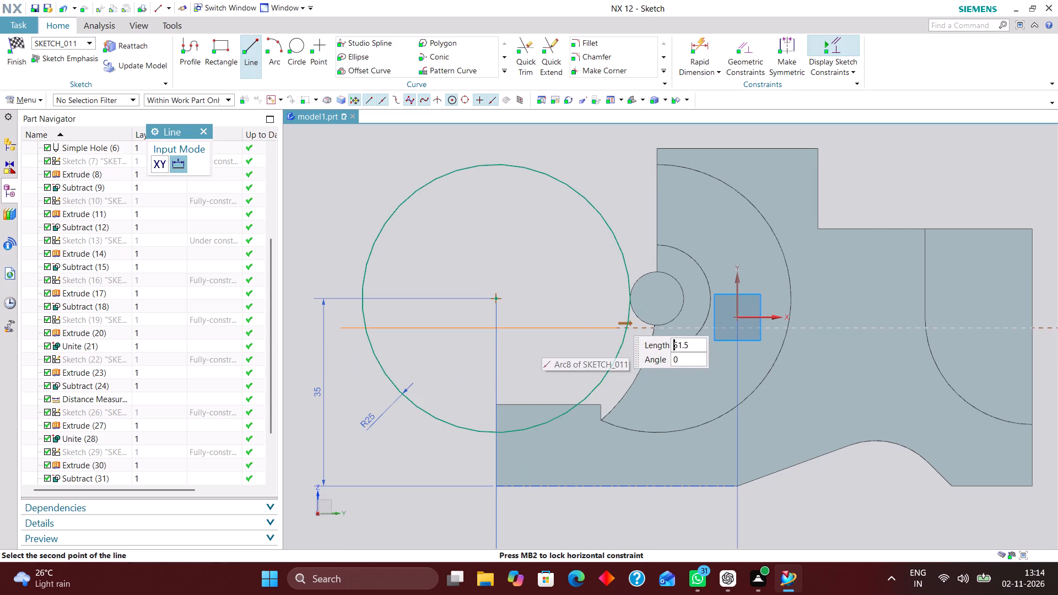
{"action": "scroll", "coordinate": [635, 331], "scroll_direction": "up", "scroll_amount": 3}
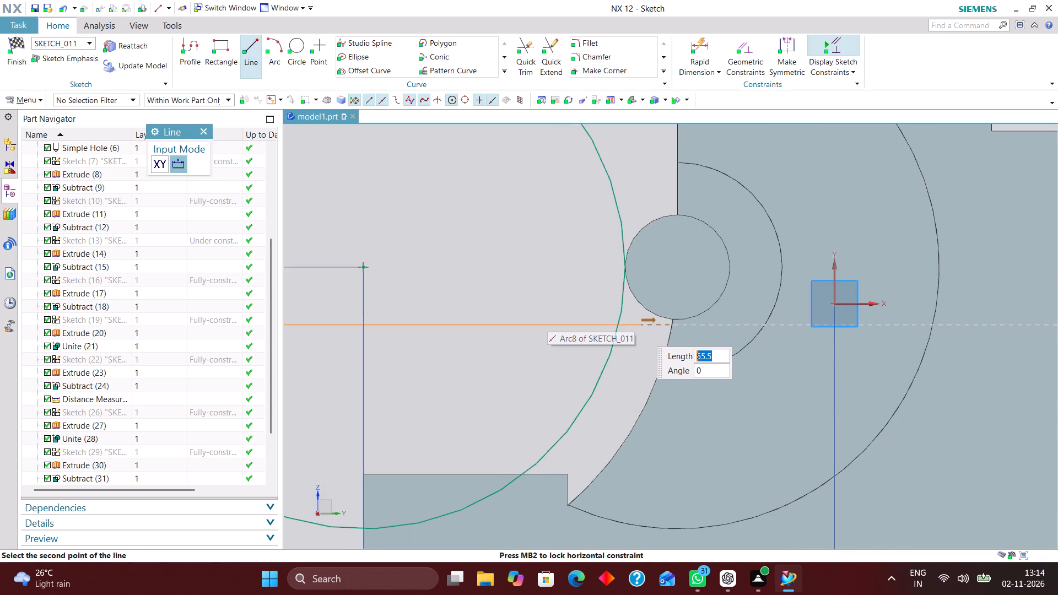
{"action": "left_click", "coordinate": [639, 328]}
{"action": "scroll", "coordinate": [638, 308], "scroll_direction": "down", "scroll_amount": 3}
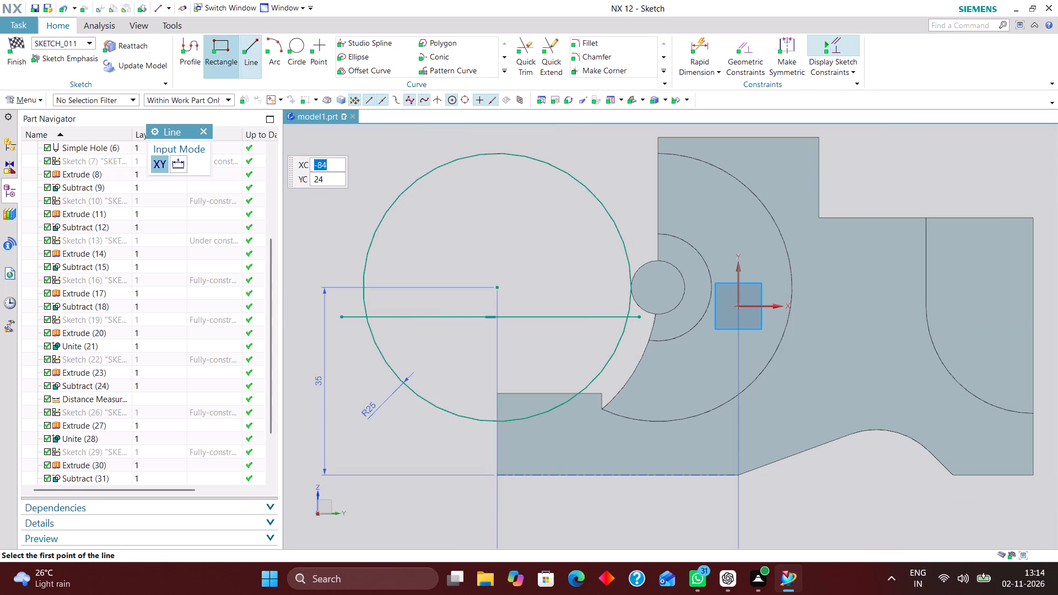
Trim away the circle's upper arc and both overhanging line ends, leaving a closed lower segment, and finish the sketch.
{"action": "left_click", "coordinate": [524, 45]}
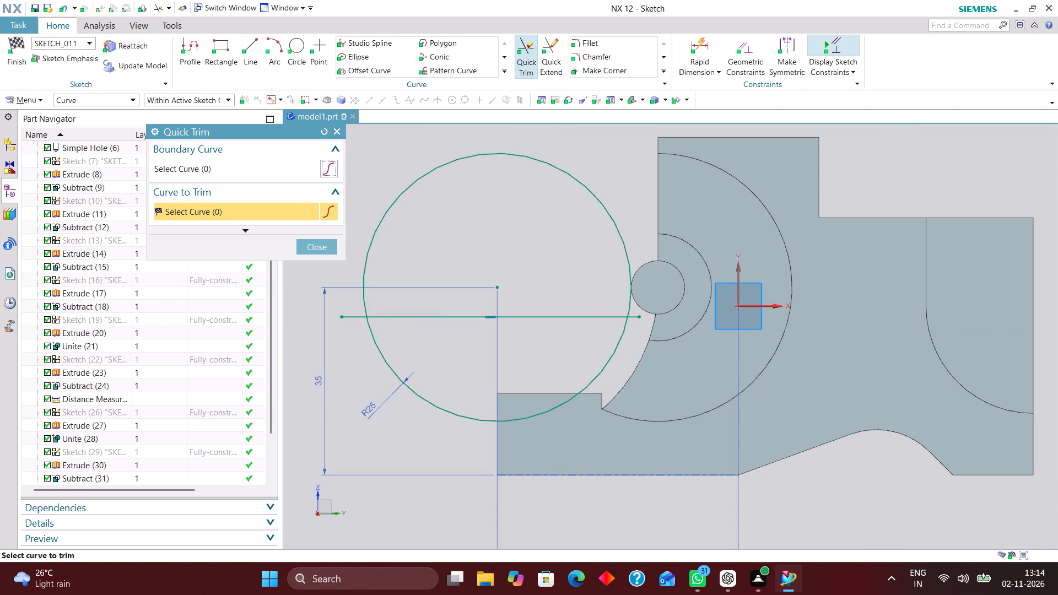
{"action": "left_click", "coordinate": [370, 250]}
{"action": "scroll", "coordinate": [634, 337], "scroll_direction": "up", "scroll_amount": 3}
{"action": "left_click", "coordinate": [635, 295]}
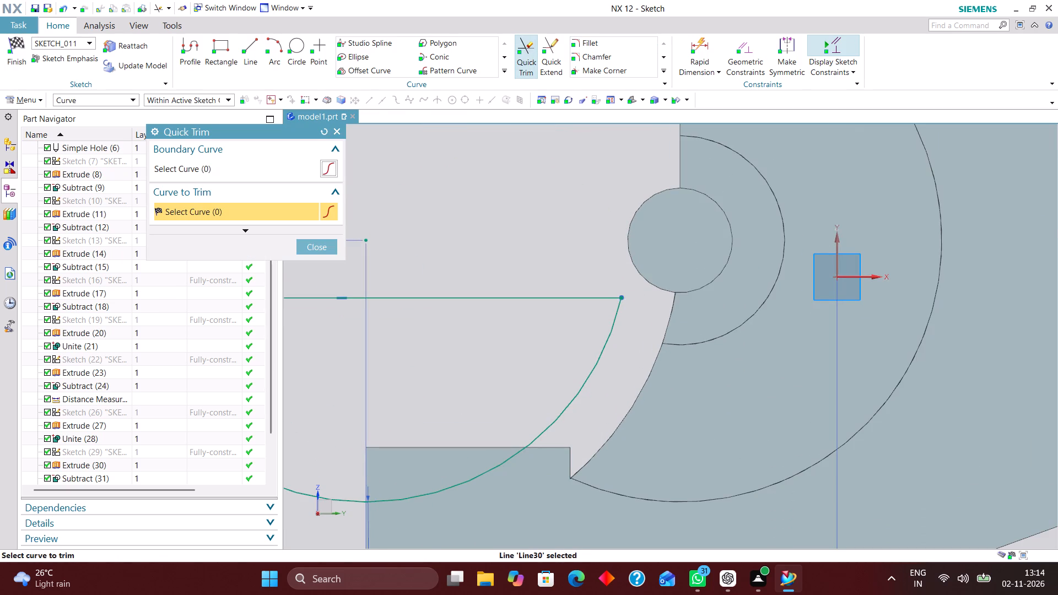
{"action": "scroll", "coordinate": [699, 319], "scroll_direction": "down", "scroll_amount": 4}
{"action": "scroll", "coordinate": [467, 316], "scroll_direction": "up", "scroll_amount": 2}
{"action": "left_click", "coordinate": [433, 310]}
{"action": "scroll", "coordinate": [509, 278], "scroll_direction": "down", "scroll_amount": 2}
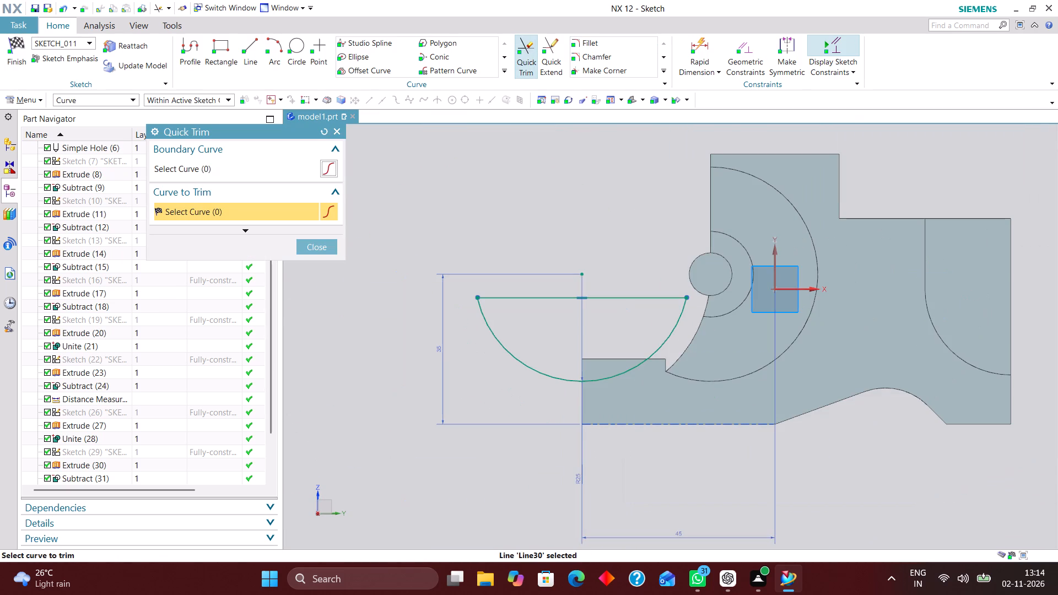
{"action": "left_click", "coordinate": [315, 251]}
{"action": "left_click", "coordinate": [18, 45]}
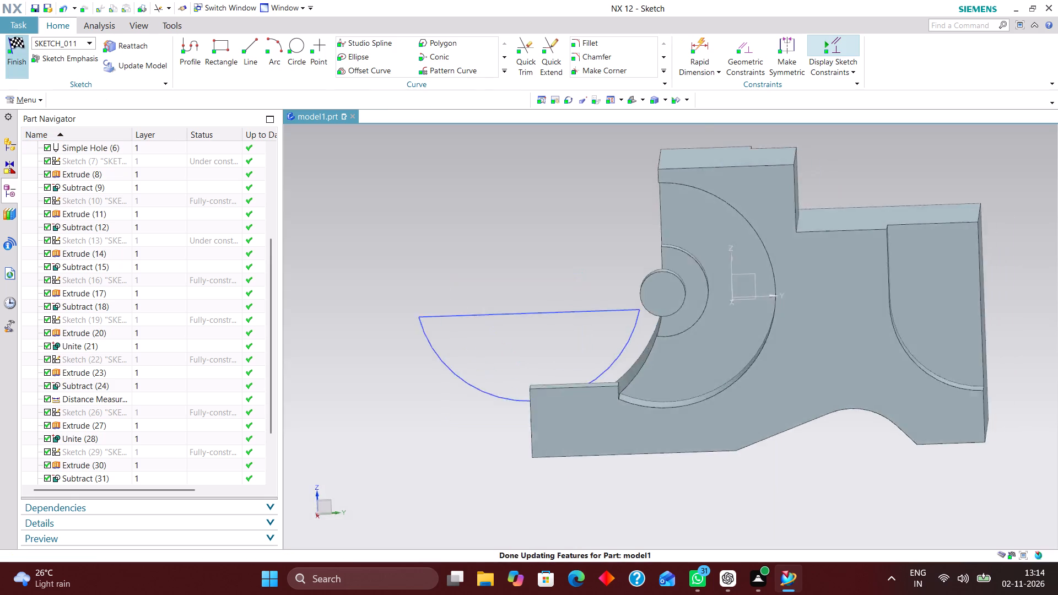
Extrude the circular segment from a 17 mm start to slightly beyond the toe's side face, with Boolean set to None.
{"action": "scroll", "coordinate": [766, 237], "scroll_direction": "down", "scroll_amount": 3}
{"action": "left_click", "coordinate": [151, 39]}
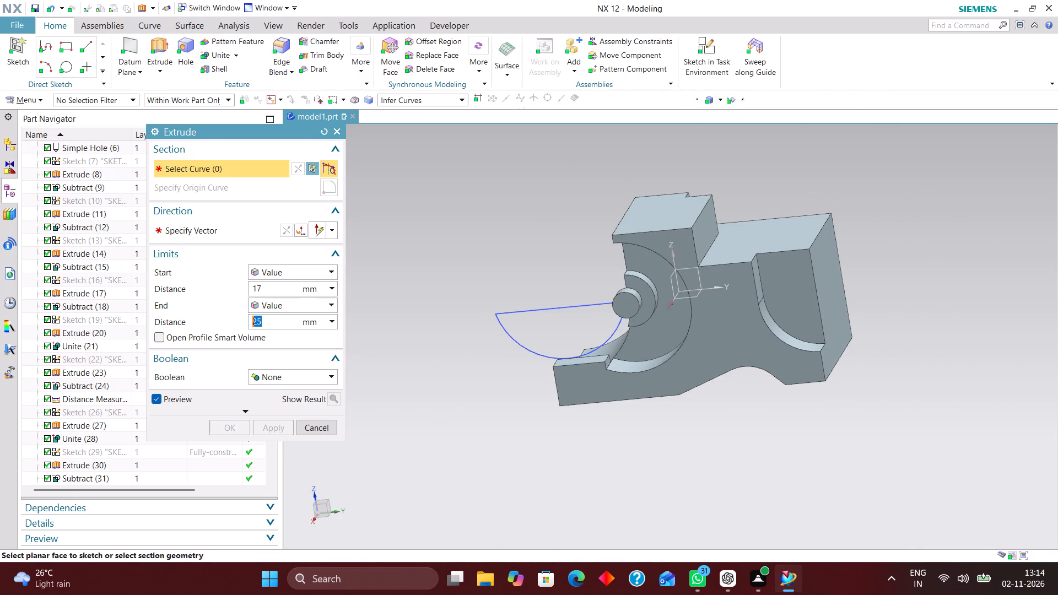
{"action": "left_click", "coordinate": [500, 324]}
{"action": "middle_click_drag", "start_coordinate": [495, 374], "coordinate": [582, 369]}
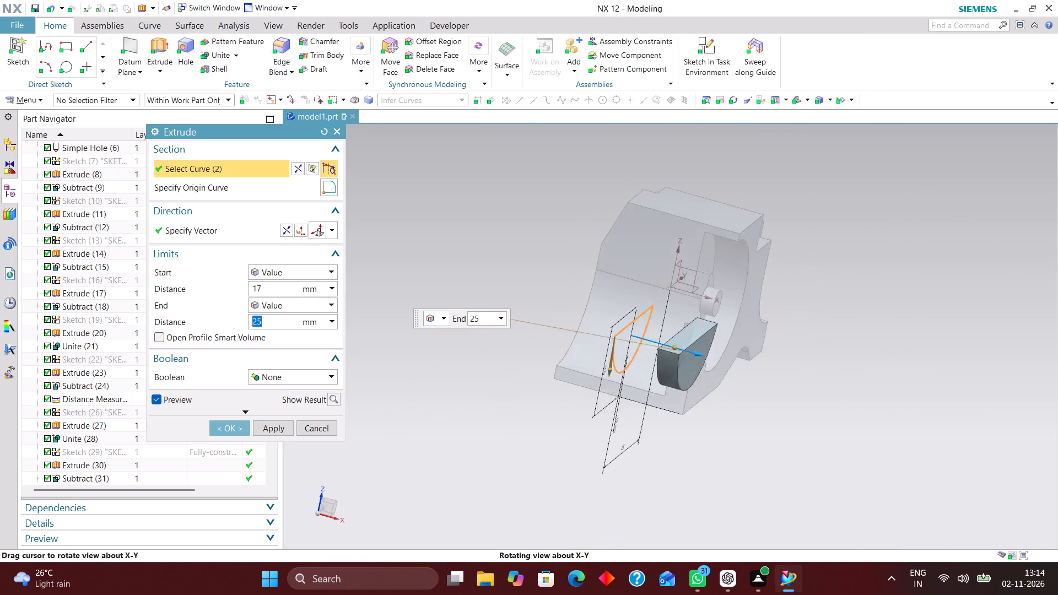
{"action": "middle_click_drag", "start_coordinate": [582, 369], "coordinate": [562, 367]}
{"action": "scroll", "coordinate": [645, 370], "scroll_direction": "up", "scroll_amount": 3}
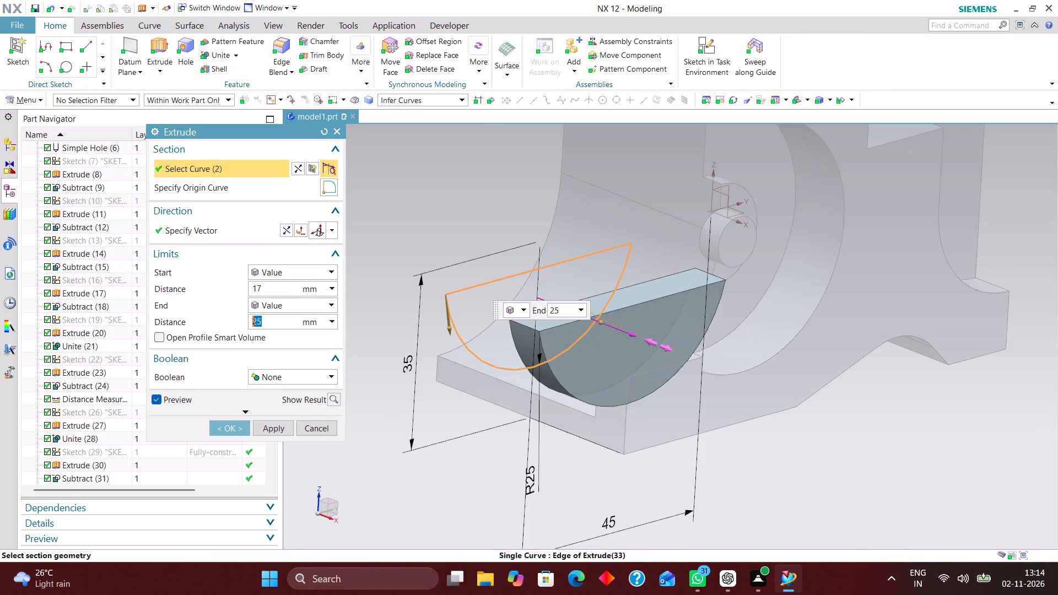
{"action": "left_click_drag", "start_coordinate": [633, 337], "coordinate": [643, 347]}
{"action": "left_click", "coordinate": [233, 425]}
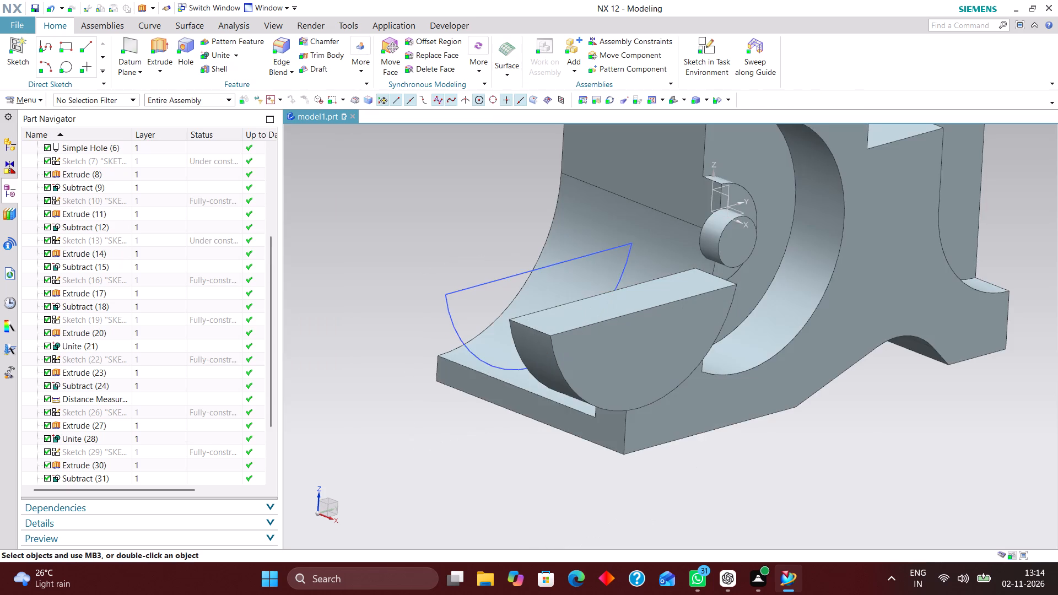
Subtract the extruded circular-segment body from the main bracket body to cut a curved top into the toe block.
{"action": "middle_click_drag", "start_coordinate": [657, 444], "coordinate": [721, 459]}
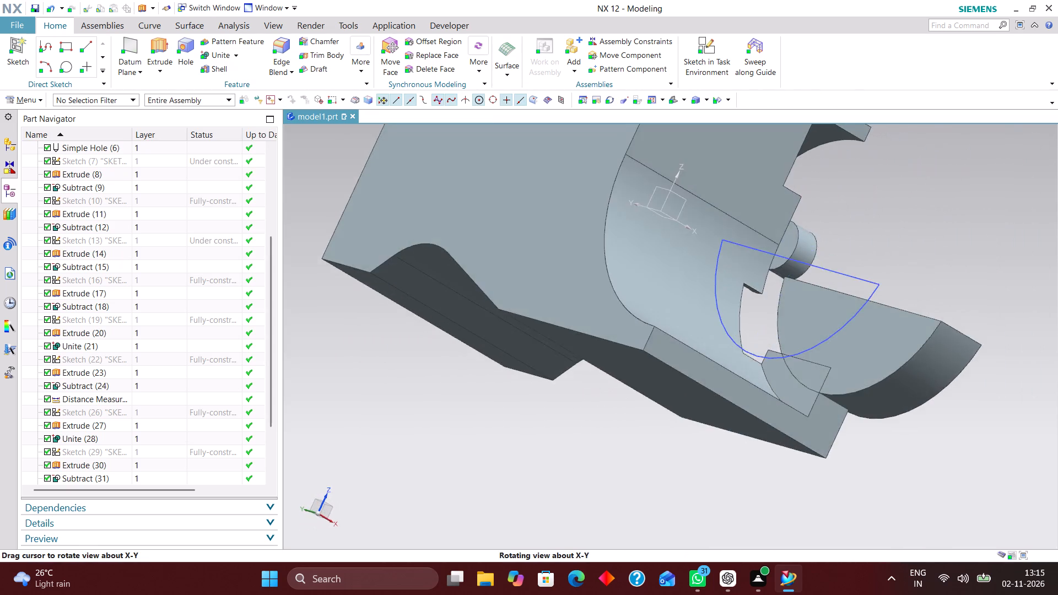
{"action": "middle_click_drag", "start_coordinate": [721, 459], "coordinate": [685, 475]}
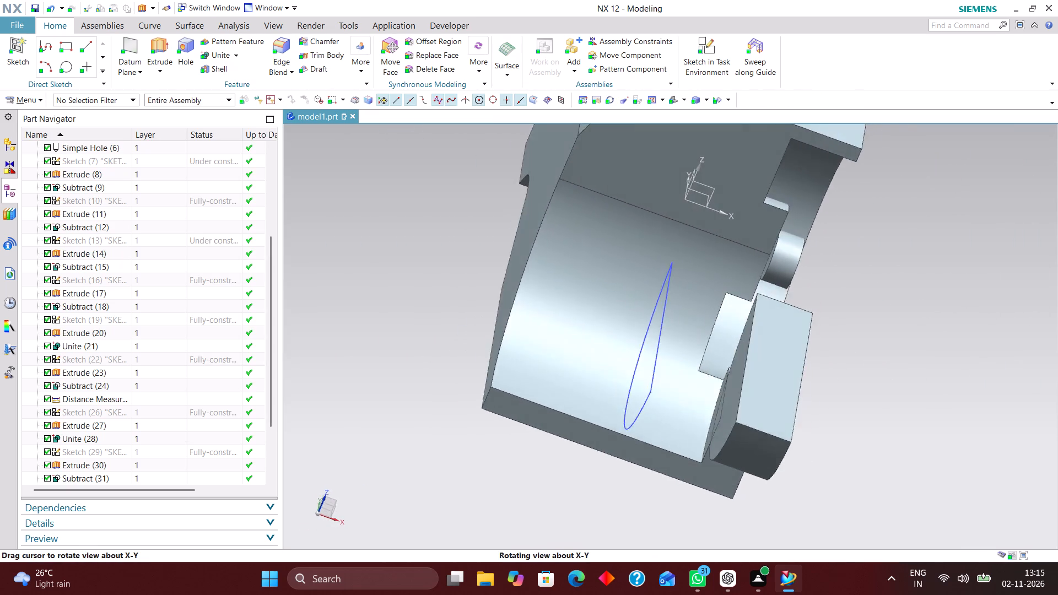
{"action": "middle_click_drag", "start_coordinate": [685, 475], "coordinate": [672, 467]}
{"action": "left_click", "coordinate": [237, 55]}
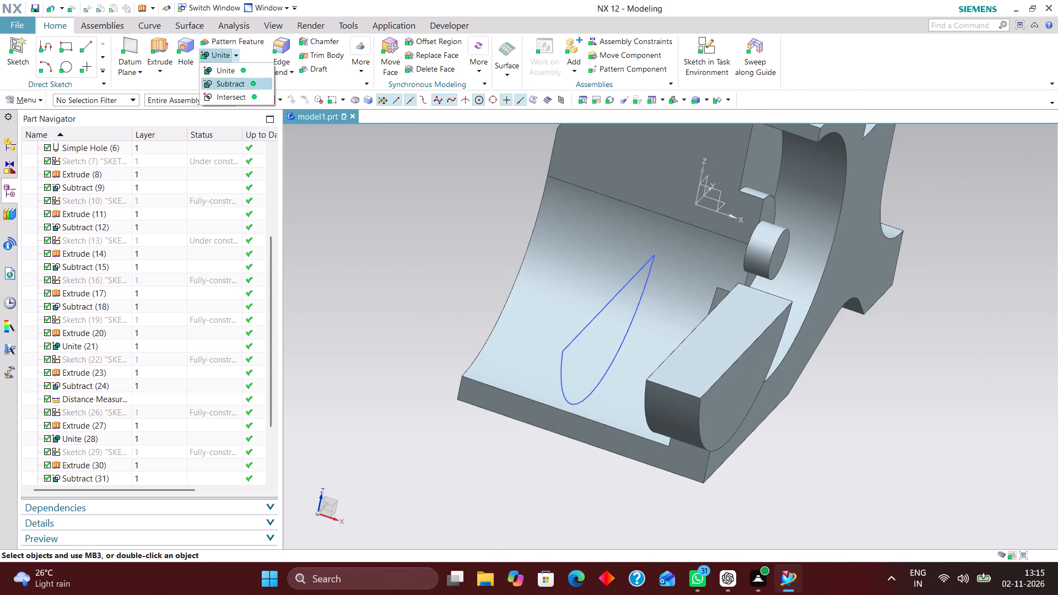
{"action": "left_click", "coordinate": [243, 83]}
{"action": "left_click", "coordinate": [524, 416]}
{"action": "left_click", "coordinate": [677, 399]}
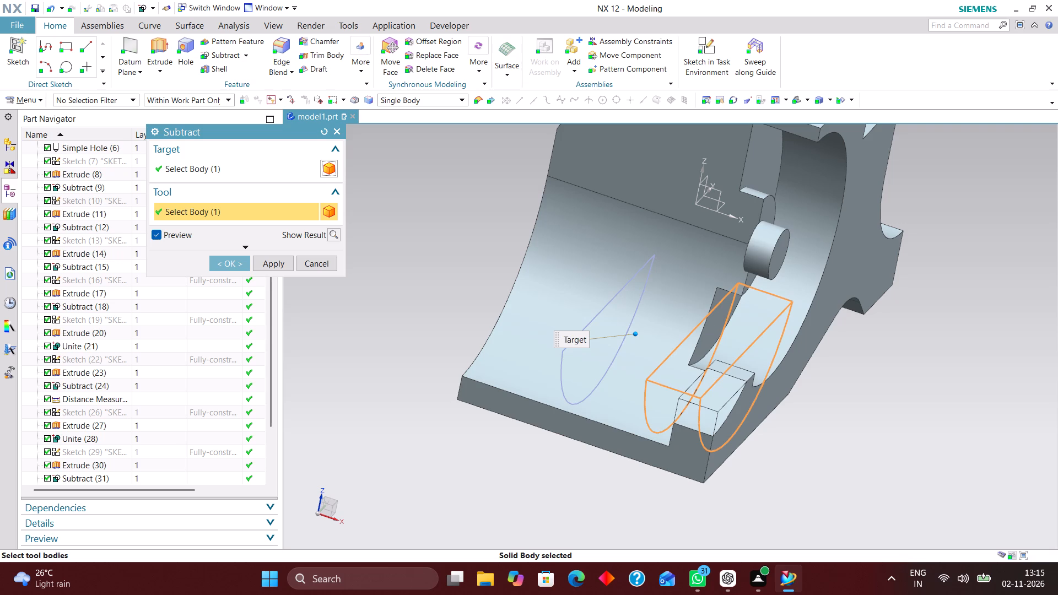
{"action": "left_click", "coordinate": [229, 263]}
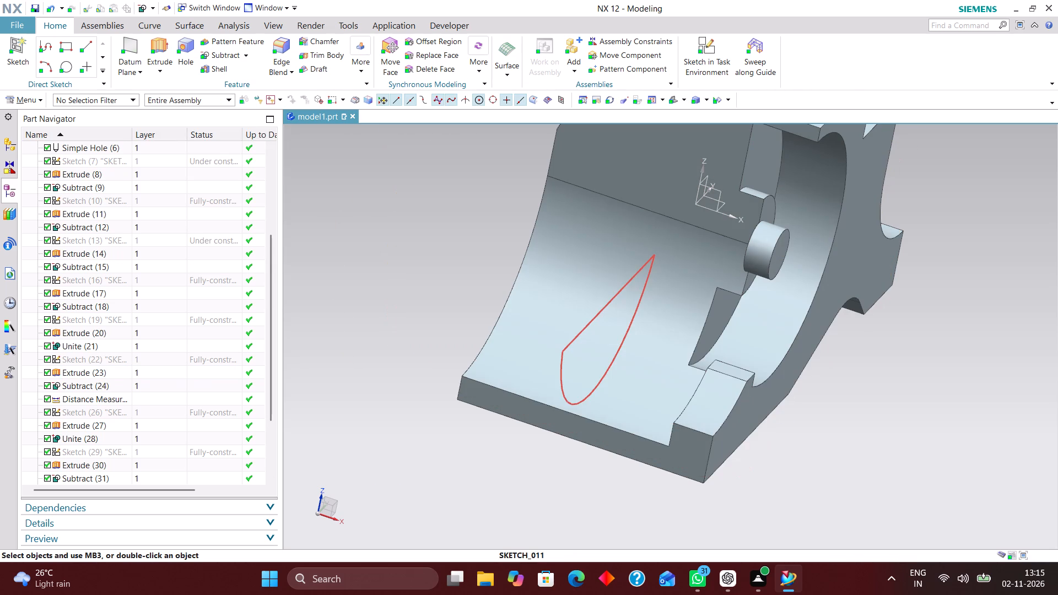
Hide the circular-segment sketch.
{"action": "right_click_drag", "start_coordinate": [567, 343], "coordinate": [562, 405]}
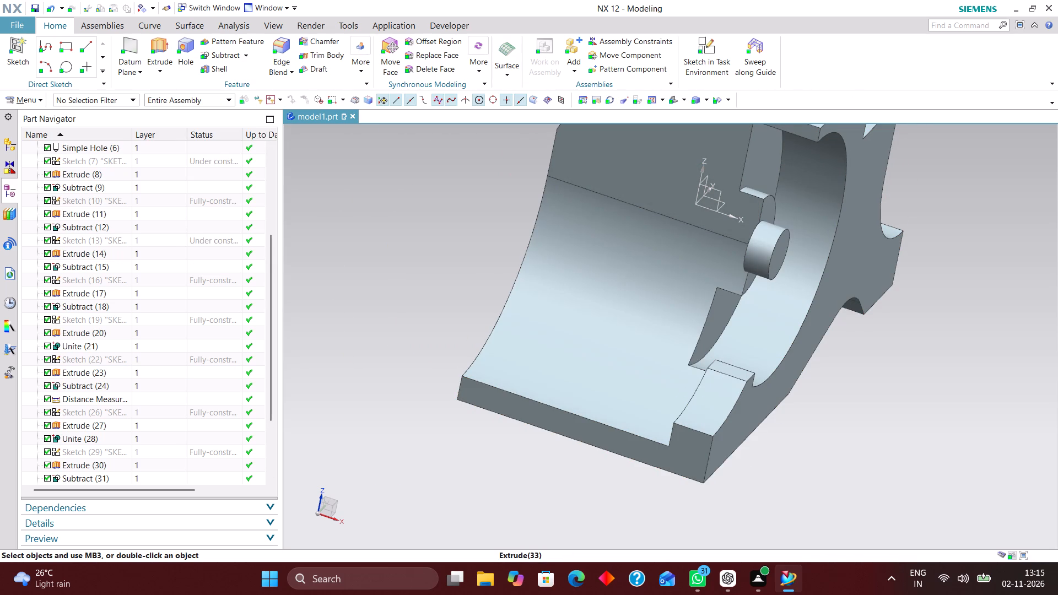
Edit the toe block's rectangle sketch with rollback, set its horizontal width to 17 mm, and finish the sketch.
{"action": "left_click", "coordinate": [673, 99]}
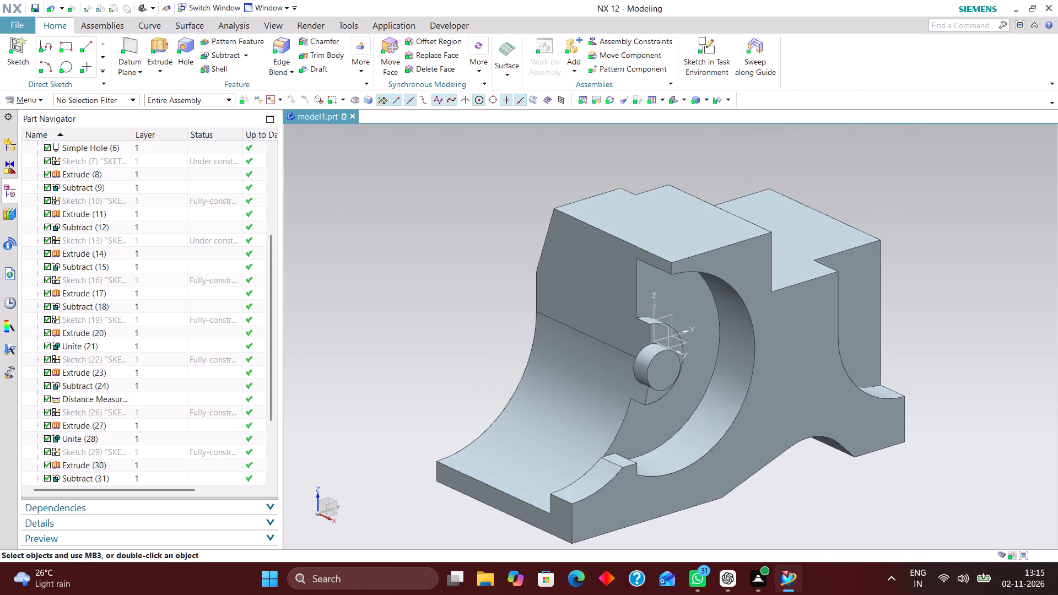
{"action": "scroll", "coordinate": [628, 488], "scroll_direction": "up", "scroll_amount": 1}
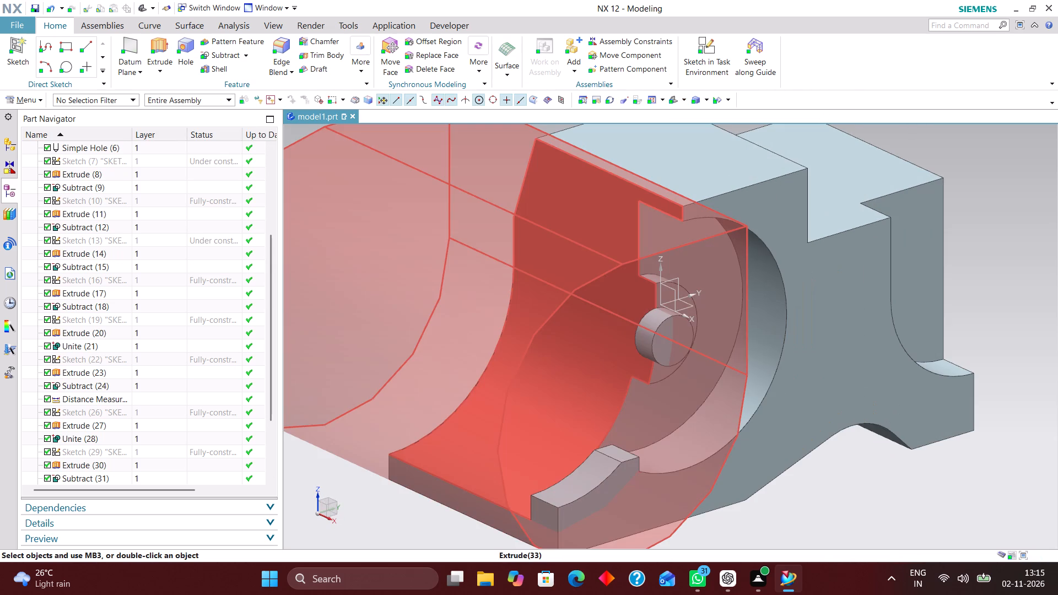
{"action": "scroll", "coordinate": [563, 287], "scroll_direction": "down", "scroll_amount": 1}
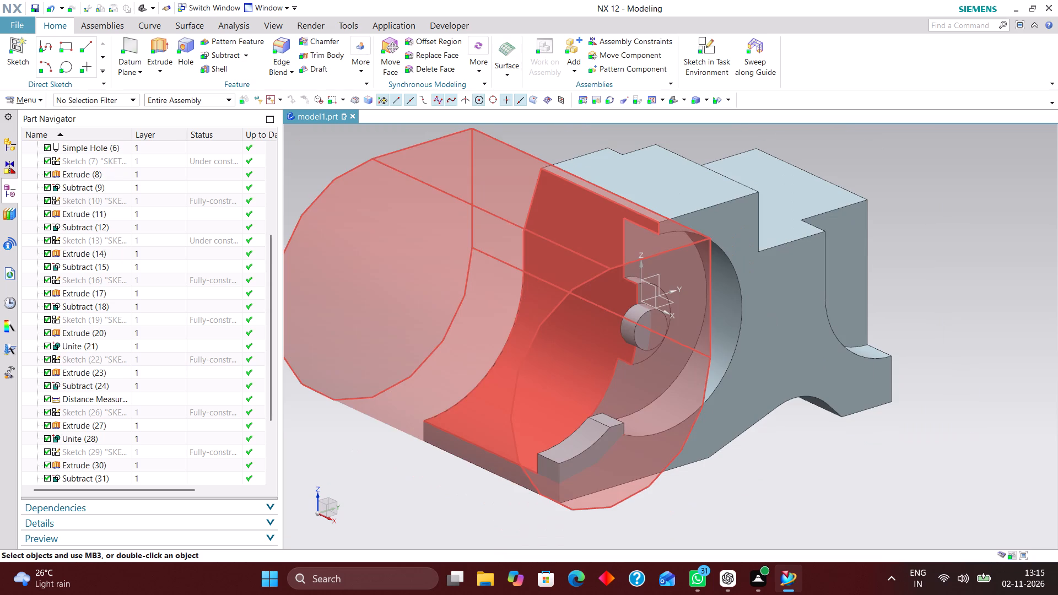
{"action": "scroll", "coordinate": [148, 424], "scroll_direction": "down", "scroll_amount": 3}
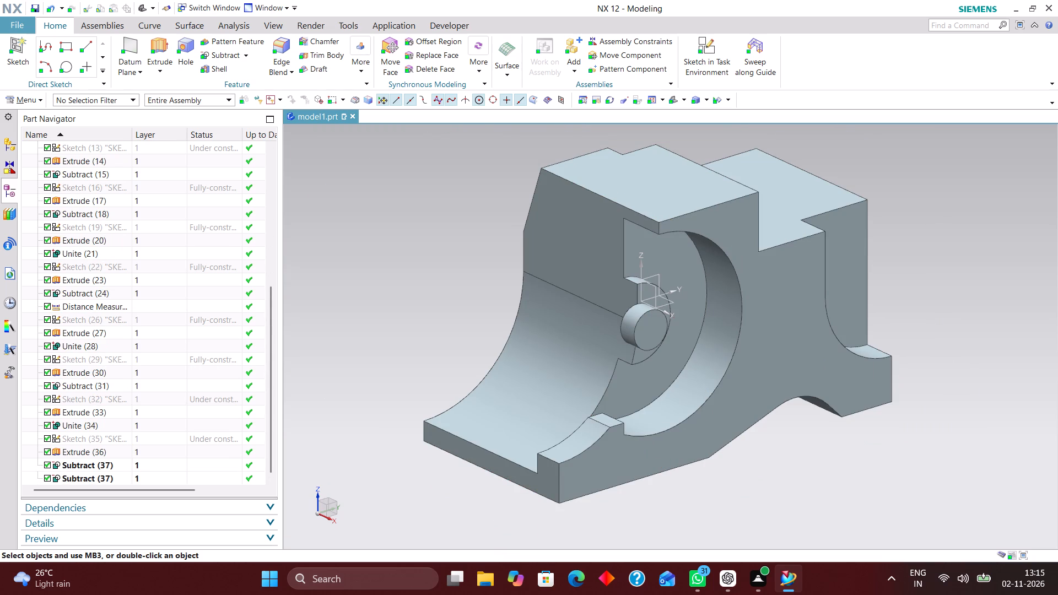
{"action": "left_click", "coordinate": [156, 398]}
{"action": "right_click", "coordinate": [158, 399]}
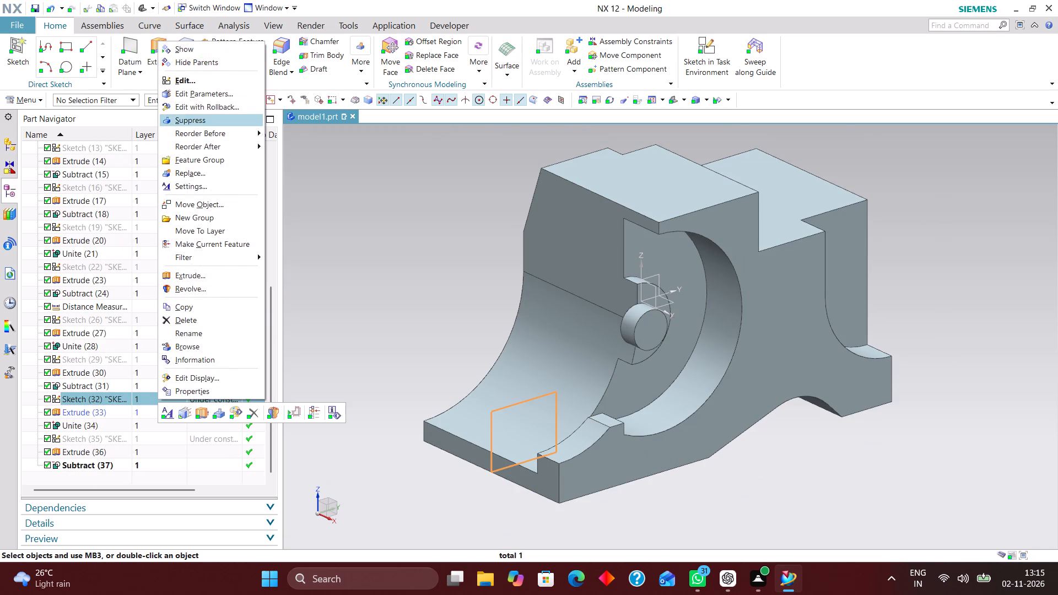
{"action": "left_click", "coordinate": [206, 109]}
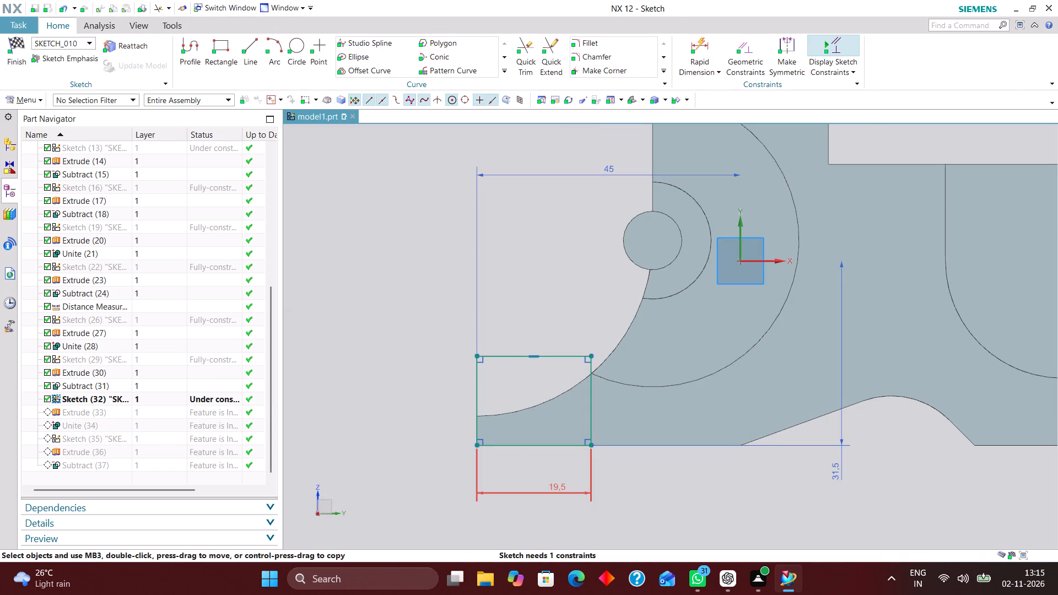
{"action": "left_click_drag", "start_coordinate": [556, 489], "coordinate": [539, 491]}
{"action": "double_click", "coordinate": [539, 493]}
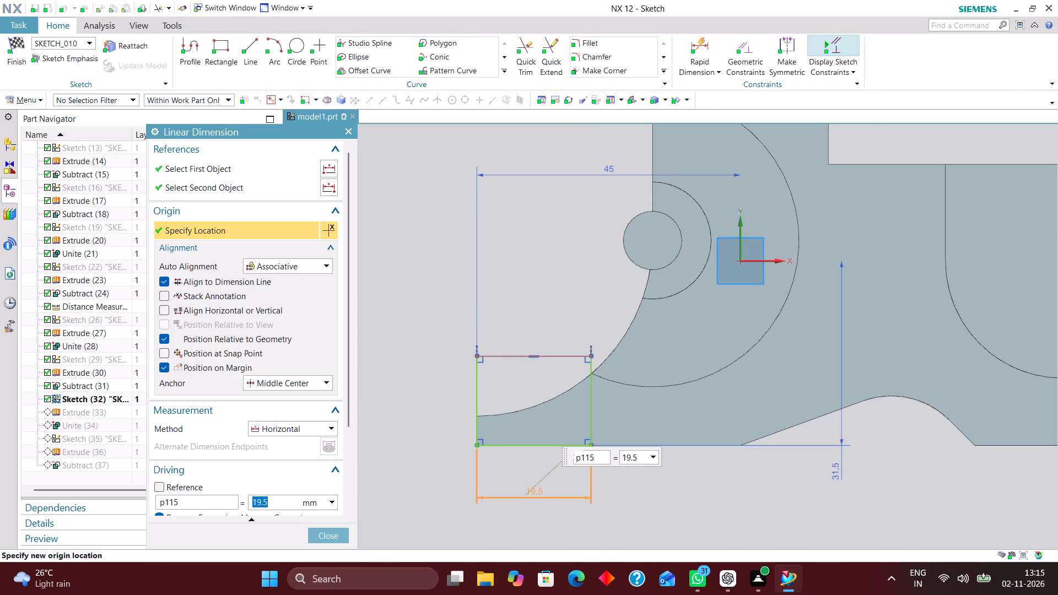
{"action": "type", "text": "17"}
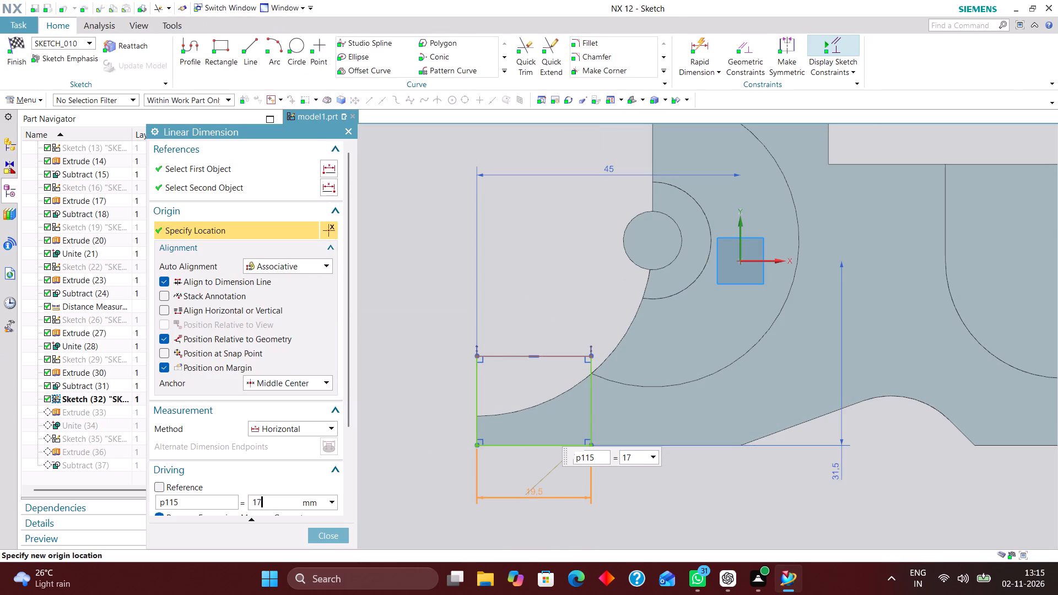
{"action": "key", "text": "Return"}
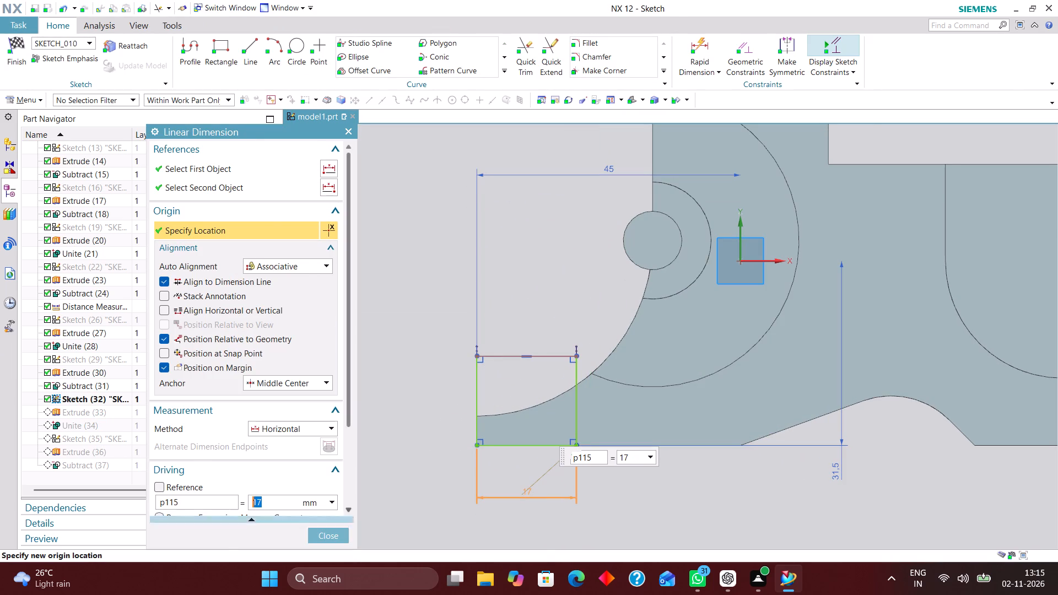
{"action": "left_click", "coordinate": [337, 533]}
{"action": "left_click", "coordinate": [21, 42]}
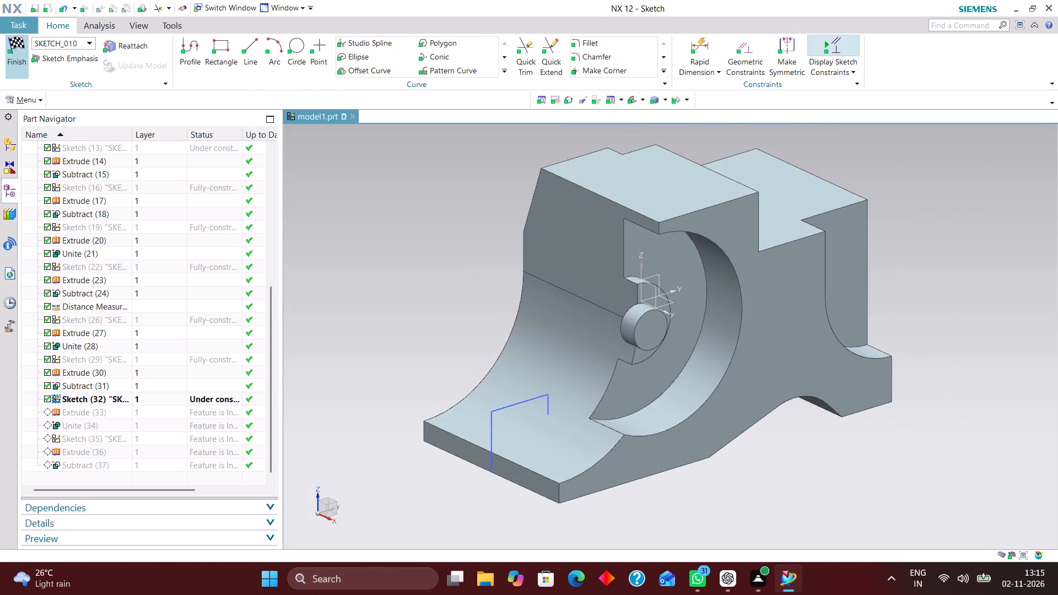
Examine the toe block and its curved cut from several angles.
{"action": "middle_click_drag", "start_coordinate": [694, 485], "coordinate": [660, 495]}
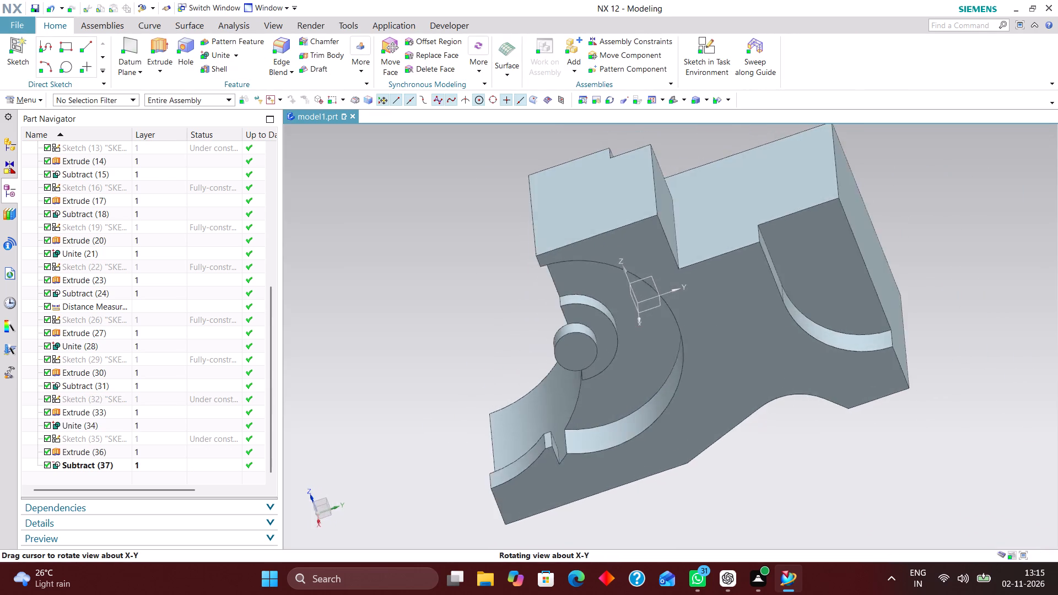
{"action": "middle_click_drag", "start_coordinate": [660, 495], "coordinate": [656, 489]}
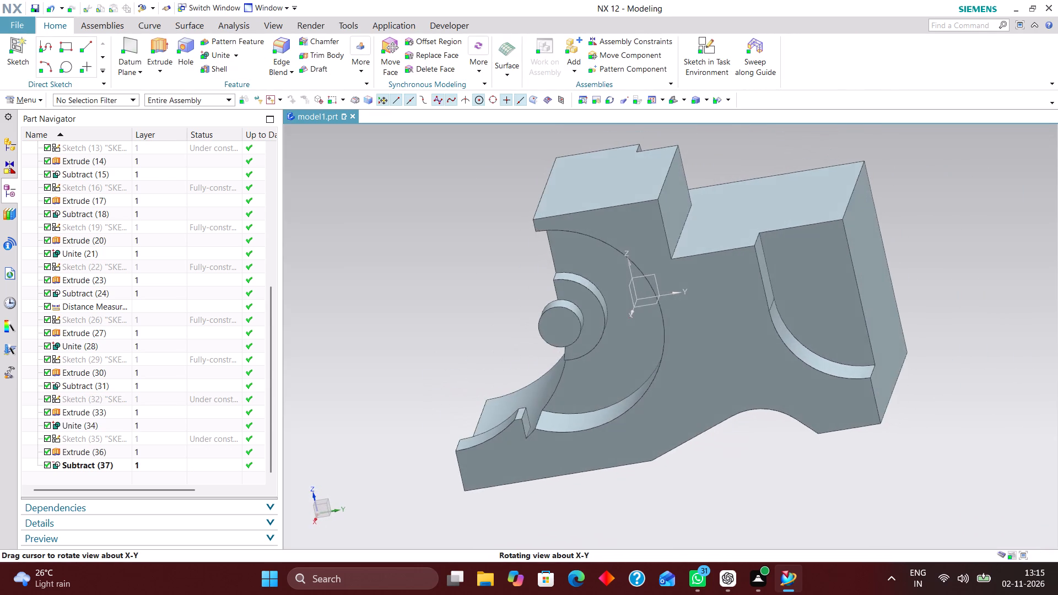
{"action": "middle_click_drag", "start_coordinate": [656, 489], "coordinate": [654, 485]}
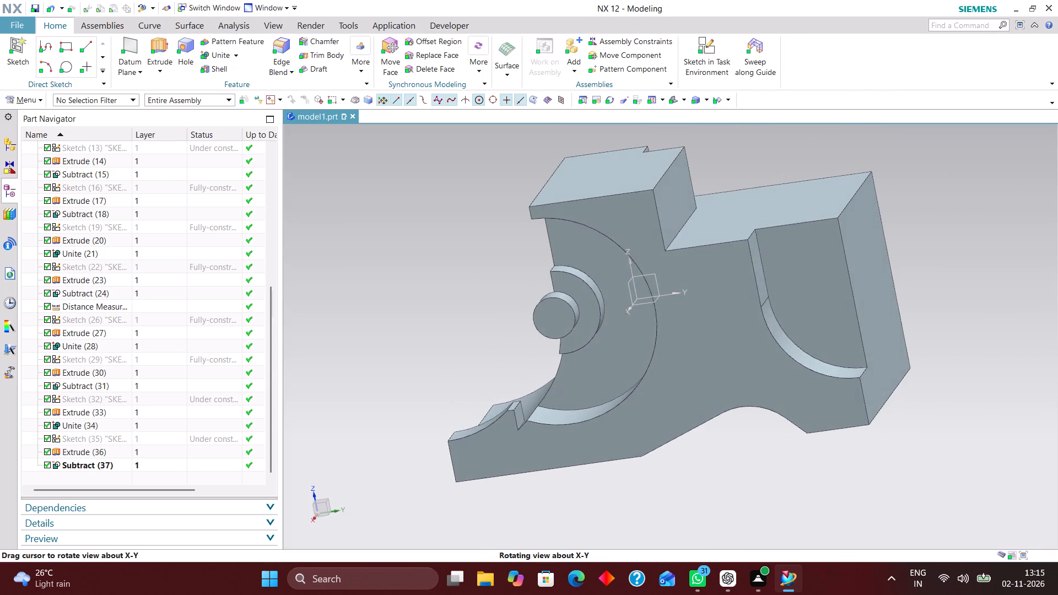
{"action": "middle_click_drag", "start_coordinate": [654, 485], "coordinate": [687, 489]}
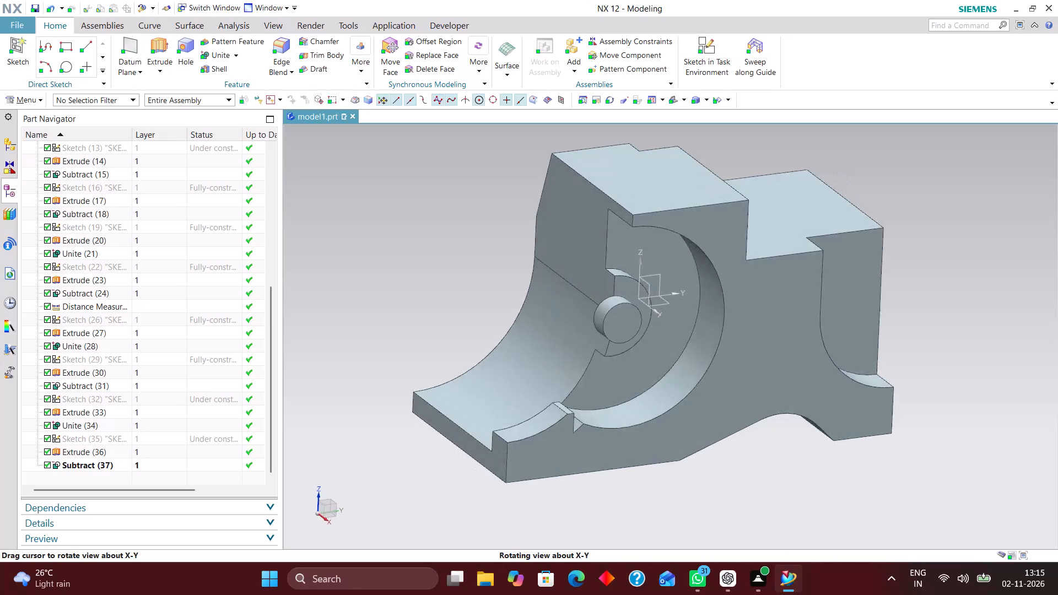
{"action": "middle_click_drag", "start_coordinate": [687, 489], "coordinate": [677, 491]}
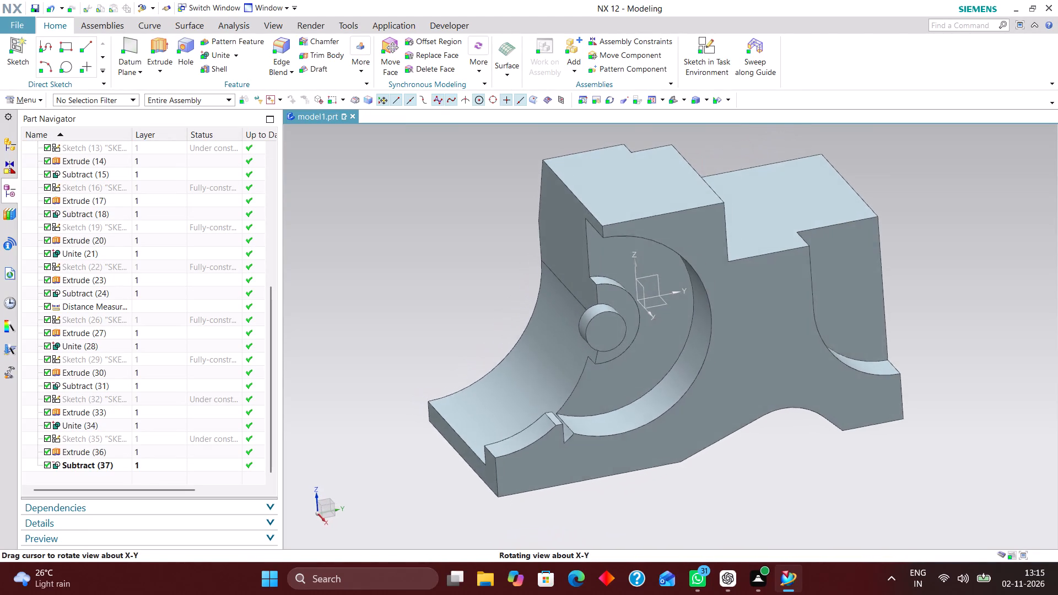
{"action": "middle_click_drag", "start_coordinate": [677, 491], "coordinate": [689, 490]}
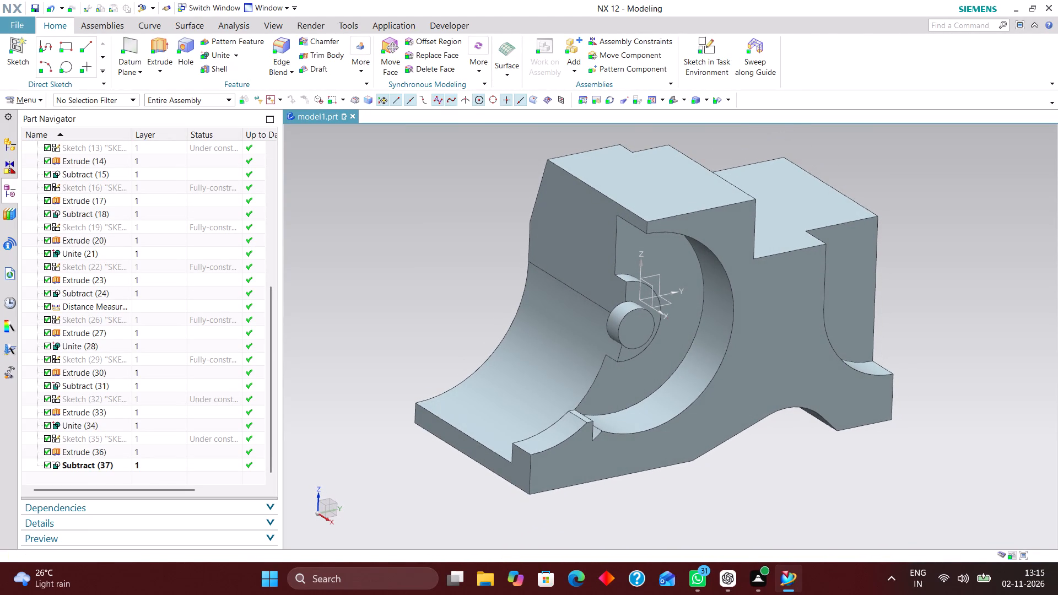
Open the R30 arc profile sketch with rollback to review its dimensions, and finish it without changes.
{"action": "left_click", "coordinate": [160, 316]}
{"action": "left_click", "coordinate": [165, 266]}
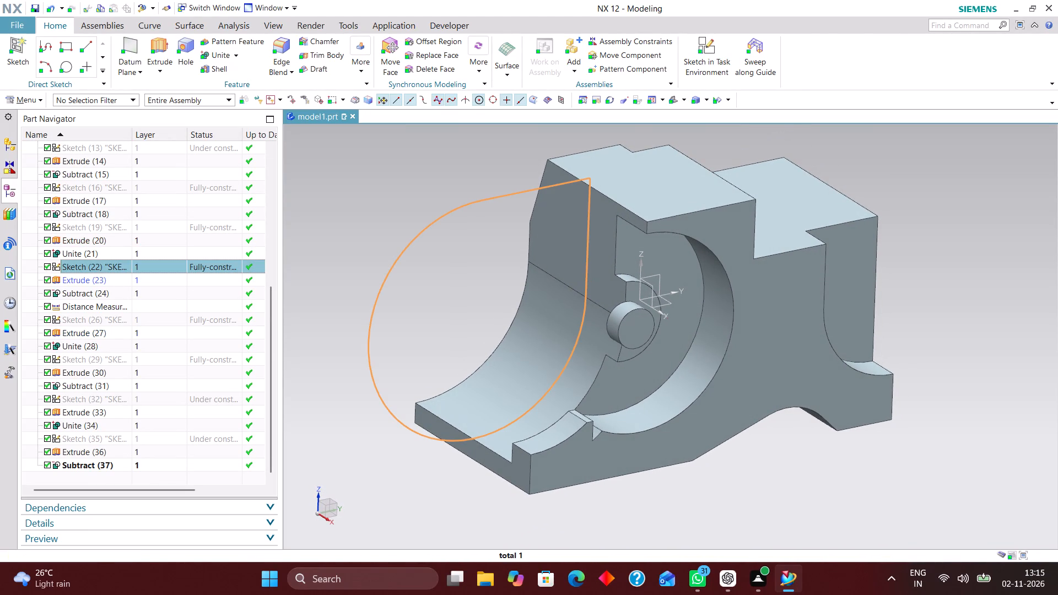
{"action": "right_click", "coordinate": [166, 267]}
{"action": "left_click", "coordinate": [212, 269]}
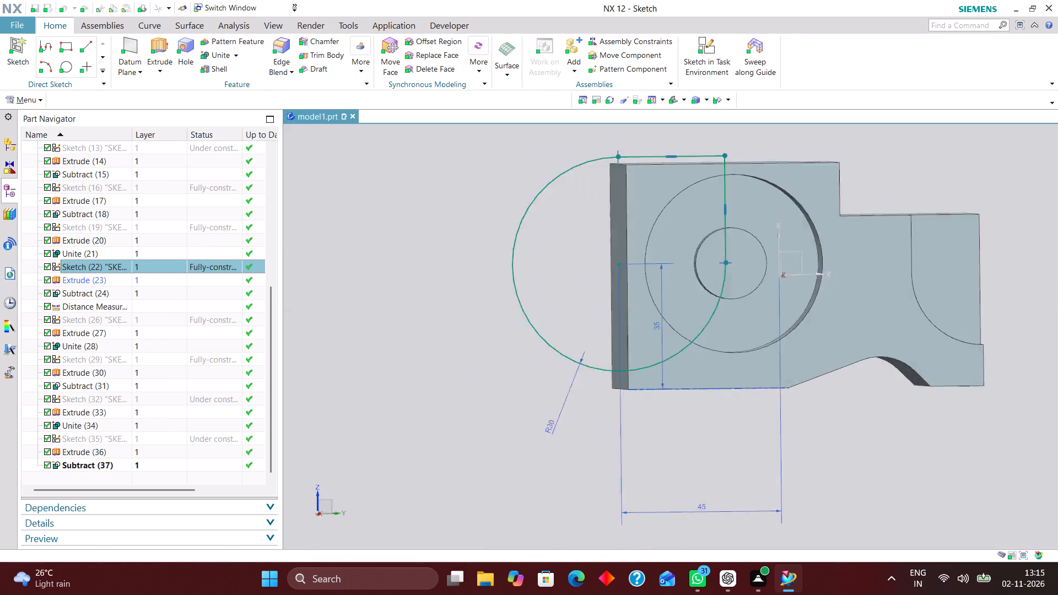
{"action": "scroll", "coordinate": [726, 331], "scroll_direction": "up", "scroll_amount": 3}
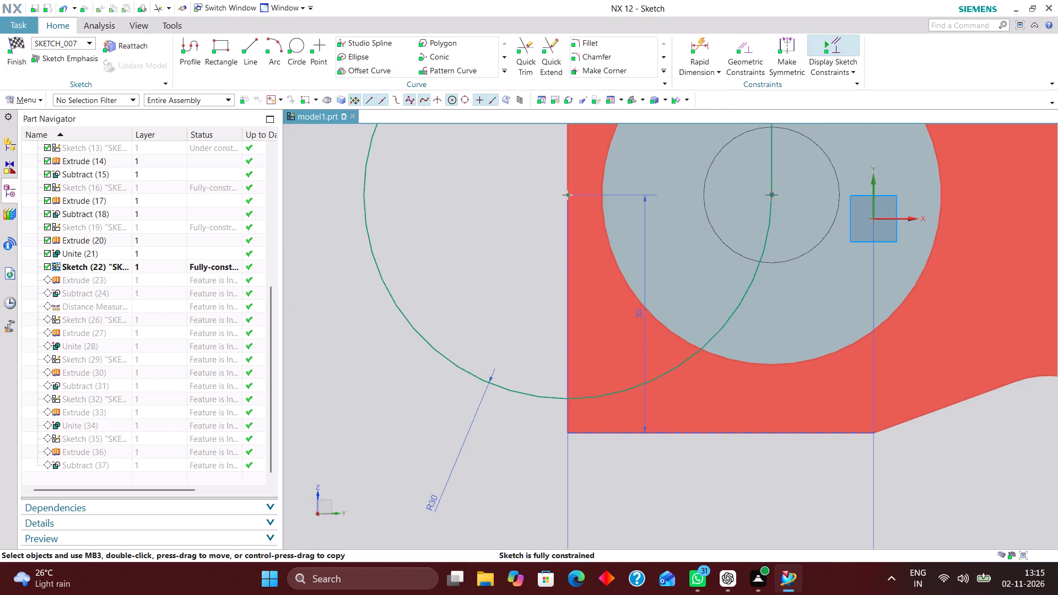
{"action": "scroll", "coordinate": [610, 320], "scroll_direction": "down", "scroll_amount": 2}
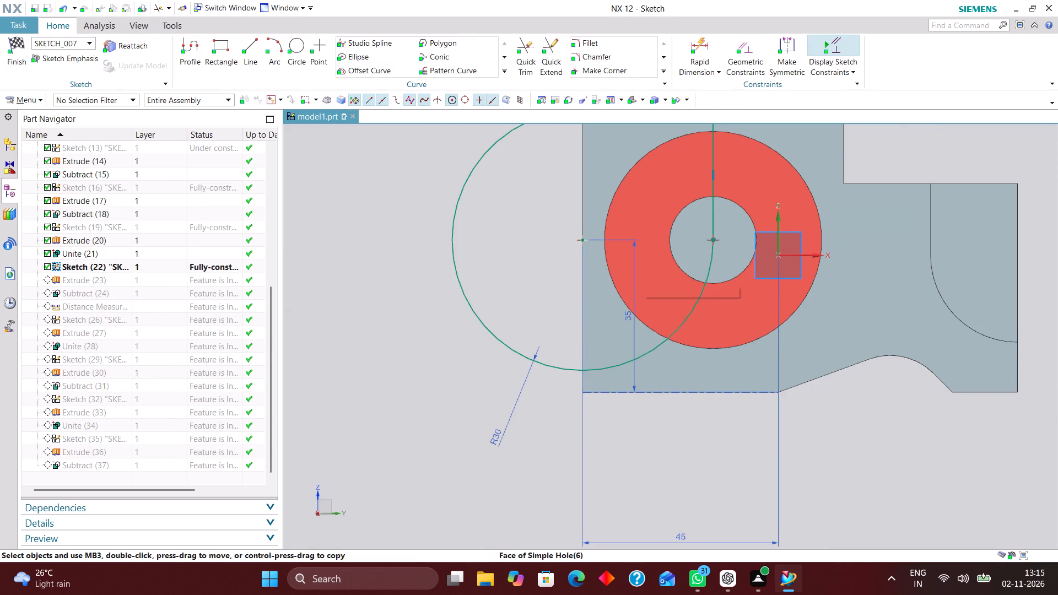
{"action": "left_click", "coordinate": [14, 42]}
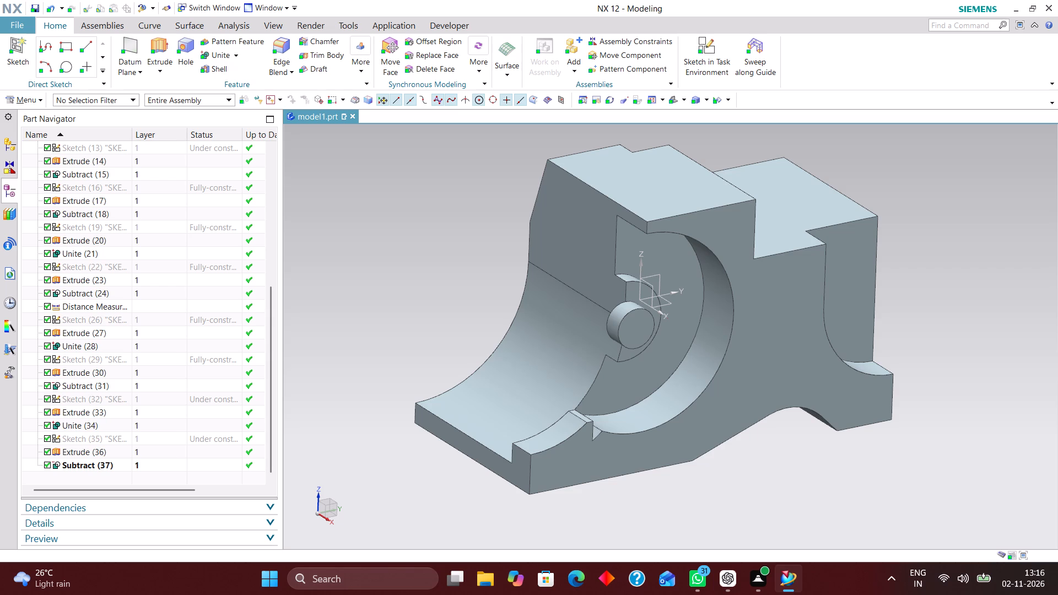
Check which geometry the earlier sketches and extrudes produce, and inspect the settings of the R30 profile's extrude.
{"action": "left_click", "coordinate": [106, 238]}
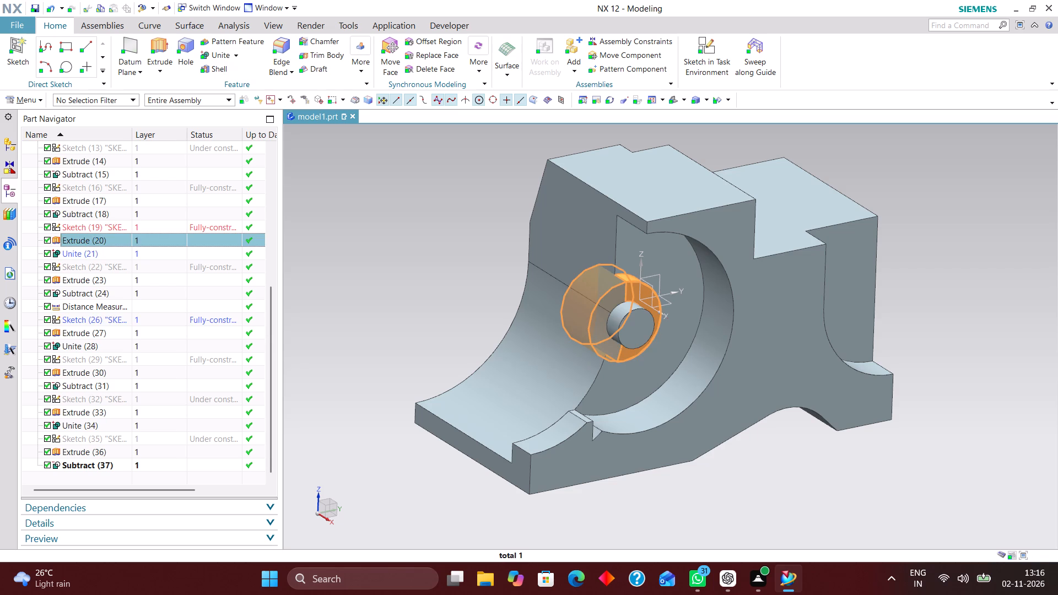
{"action": "left_click", "coordinate": [111, 211]}
{"action": "left_click", "coordinate": [115, 200]}
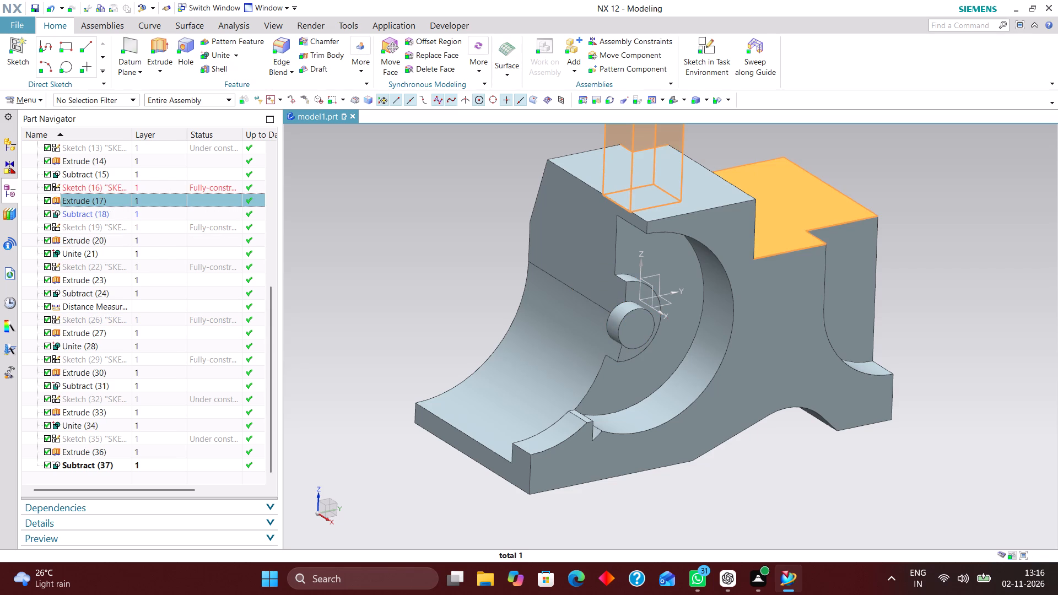
{"action": "left_click", "coordinate": [114, 238]}
{"action": "left_click", "coordinate": [120, 226]}
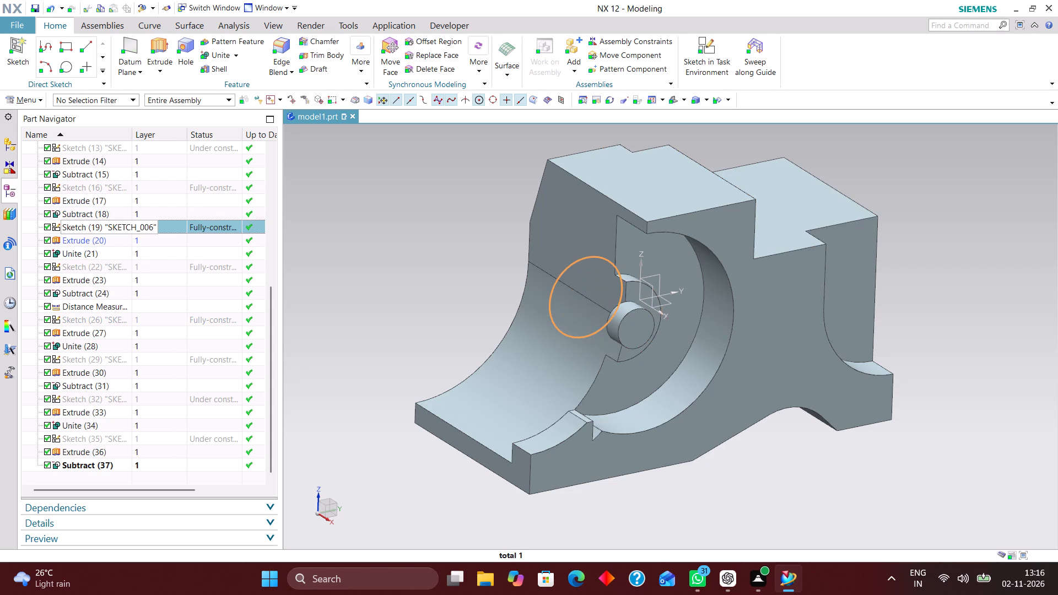
{"action": "left_click", "coordinate": [118, 266]}
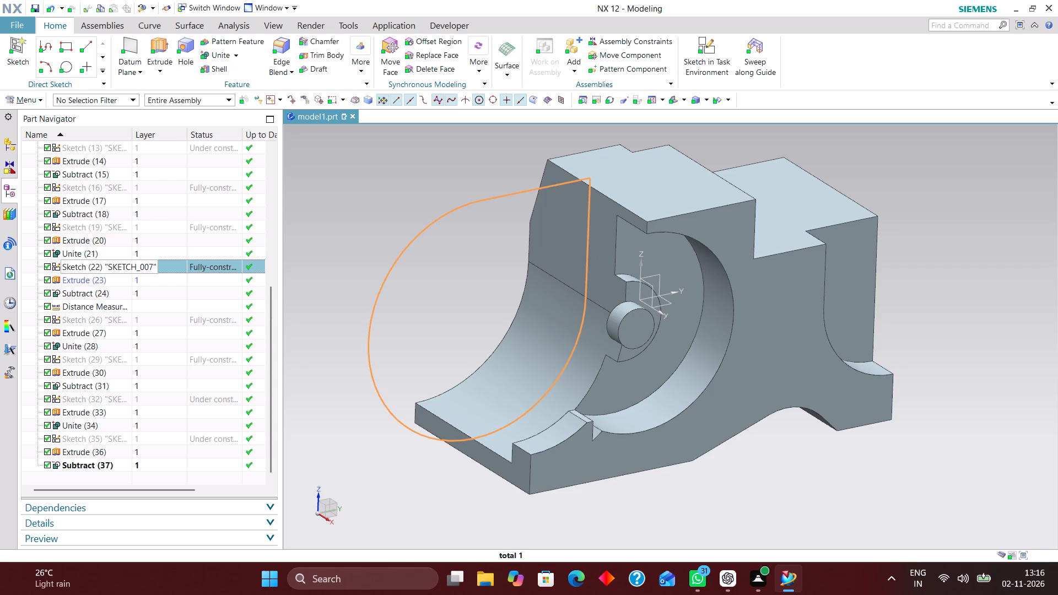
{"action": "left_click", "coordinate": [121, 278]}
{"action": "right_click", "coordinate": [123, 277]}
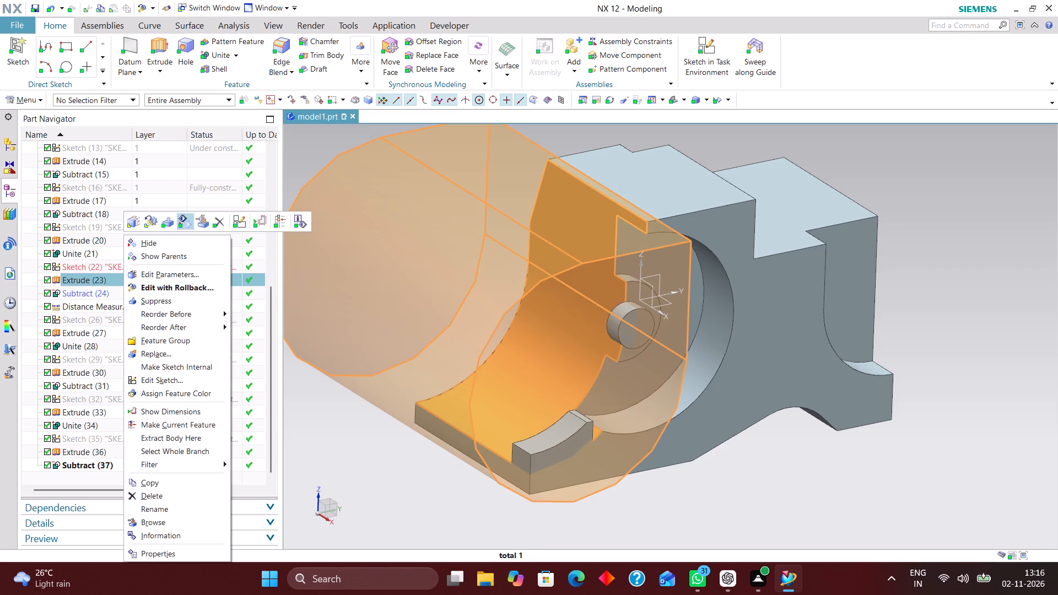
{"action": "left_click", "coordinate": [189, 286]}
{"action": "middle_click_drag", "start_coordinate": [573, 337], "coordinate": [540, 318]}
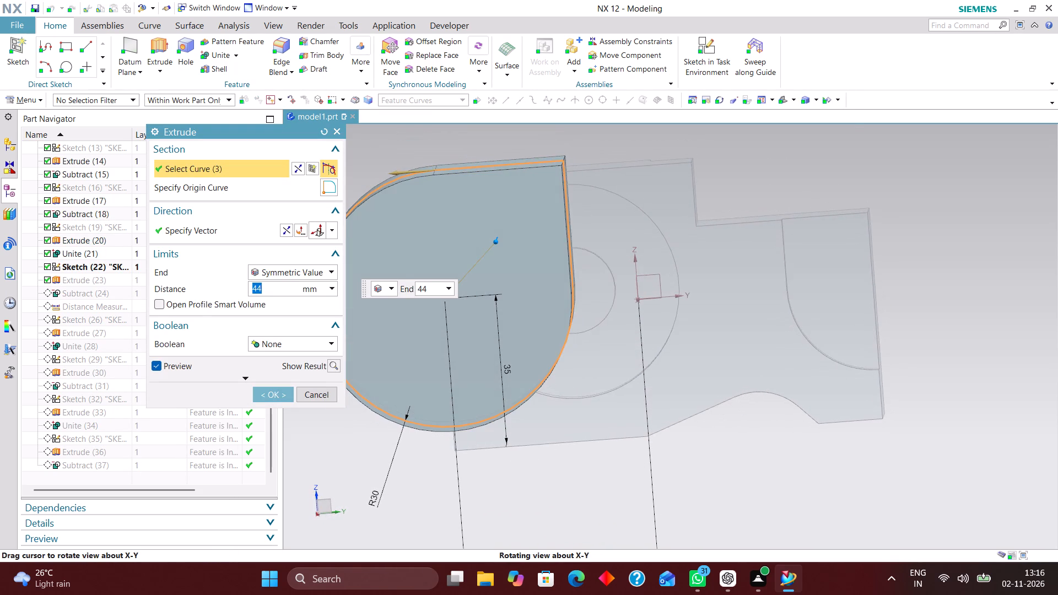
{"action": "middle_click_drag", "start_coordinate": [540, 318], "coordinate": [540, 320]}
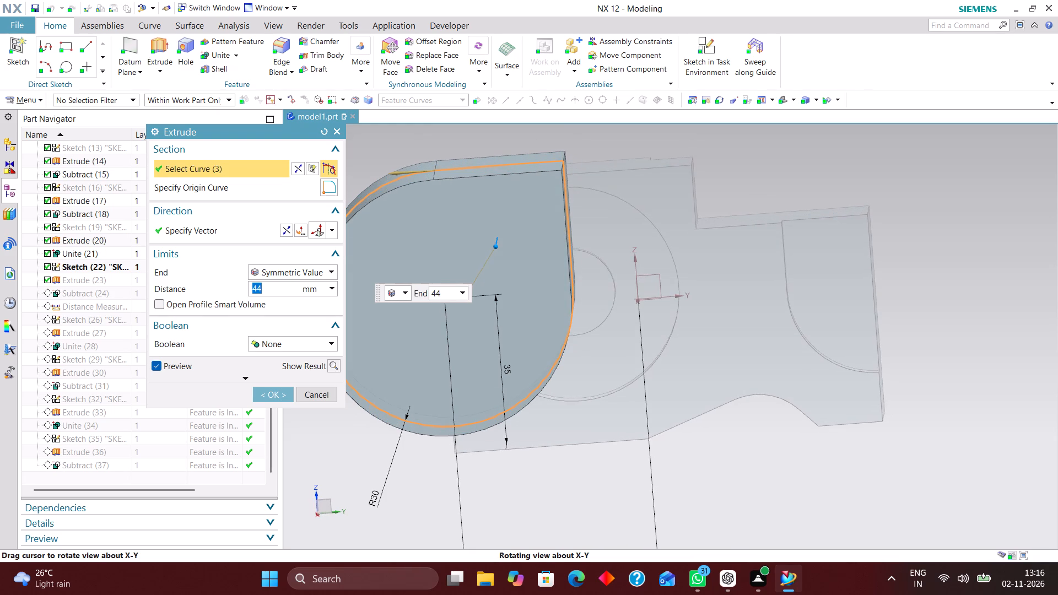
{"action": "middle_click_drag", "start_coordinate": [540, 320], "coordinate": [540, 320]}
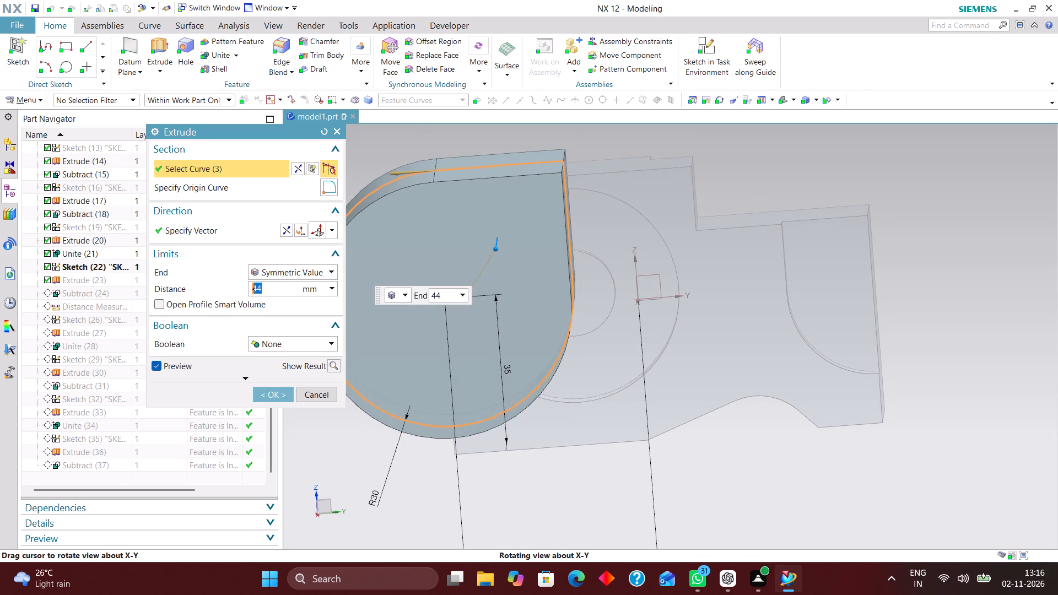
{"action": "middle_click_drag", "start_coordinate": [540, 320], "coordinate": [541, 320]}
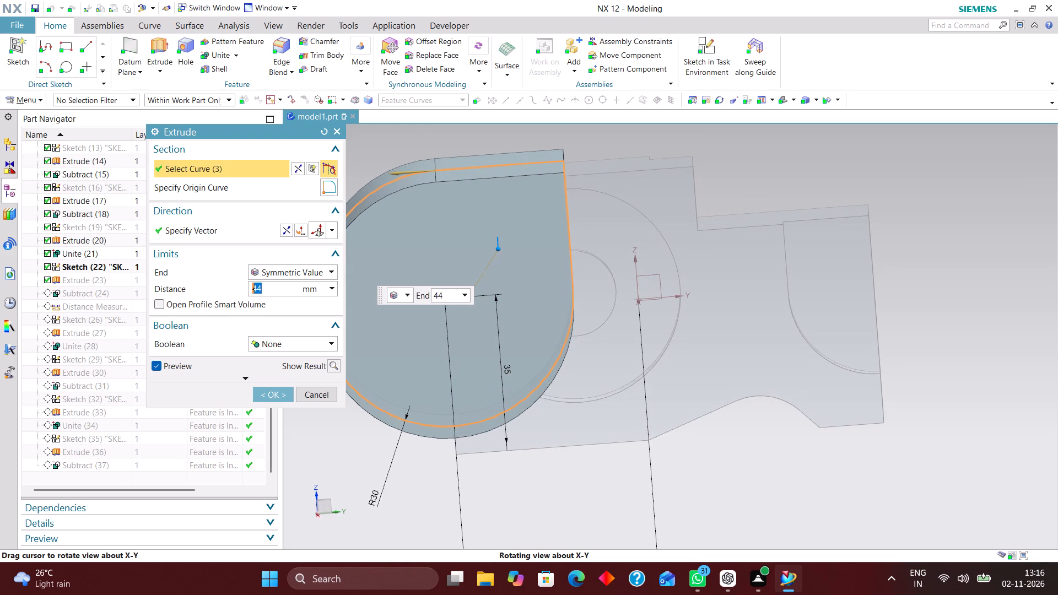
{"action": "middle_click_drag", "start_coordinate": [541, 320], "coordinate": [539, 321]}
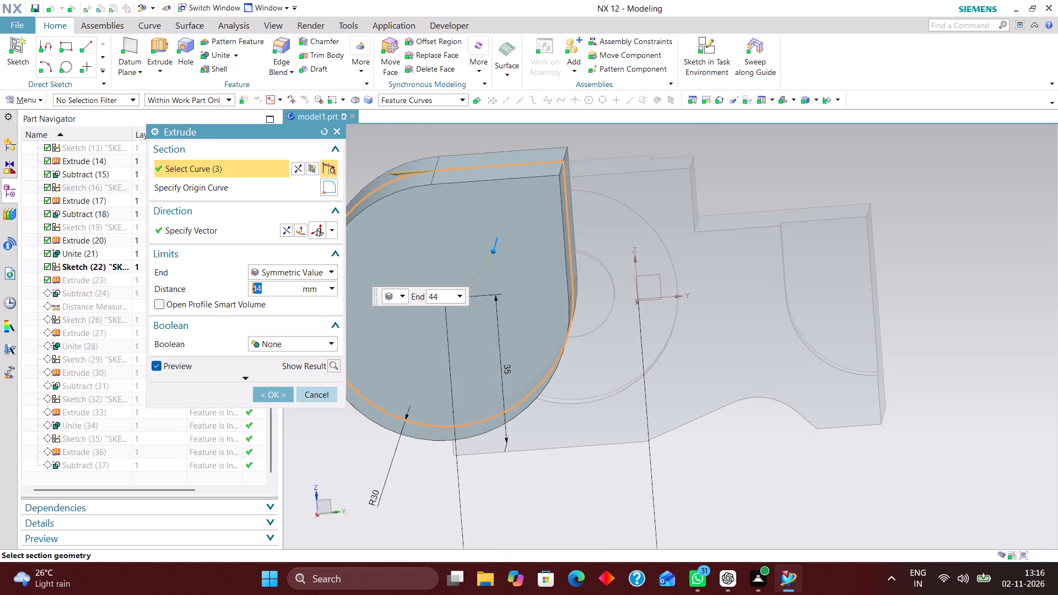
{"action": "left_click", "coordinate": [312, 396]}
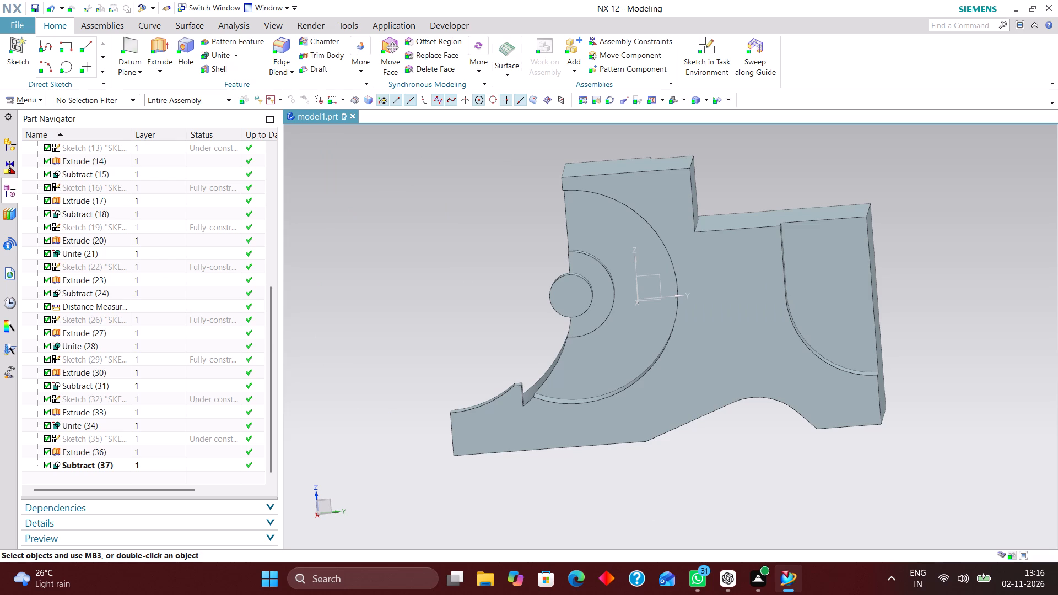
Edit the toe block's rectangle sketch with rollback, set its horizontal width to 19.5 mm, and finish the sketch.
{"action": "scroll", "coordinate": [509, 425], "scroll_direction": "up", "scroll_amount": 2}
{"action": "scroll", "coordinate": [457, 282], "scroll_direction": "down", "scroll_amount": 2}
{"action": "scroll", "coordinate": [517, 362], "scroll_direction": "up", "scroll_amount": 2}
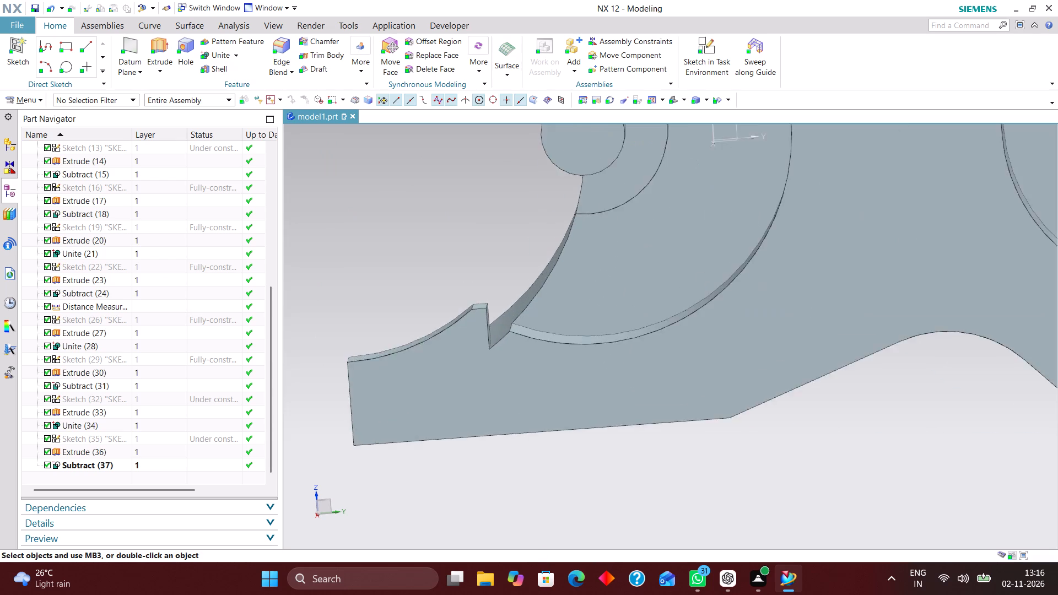
{"action": "scroll", "coordinate": [517, 362], "scroll_direction": "up", "scroll_amount": 2}
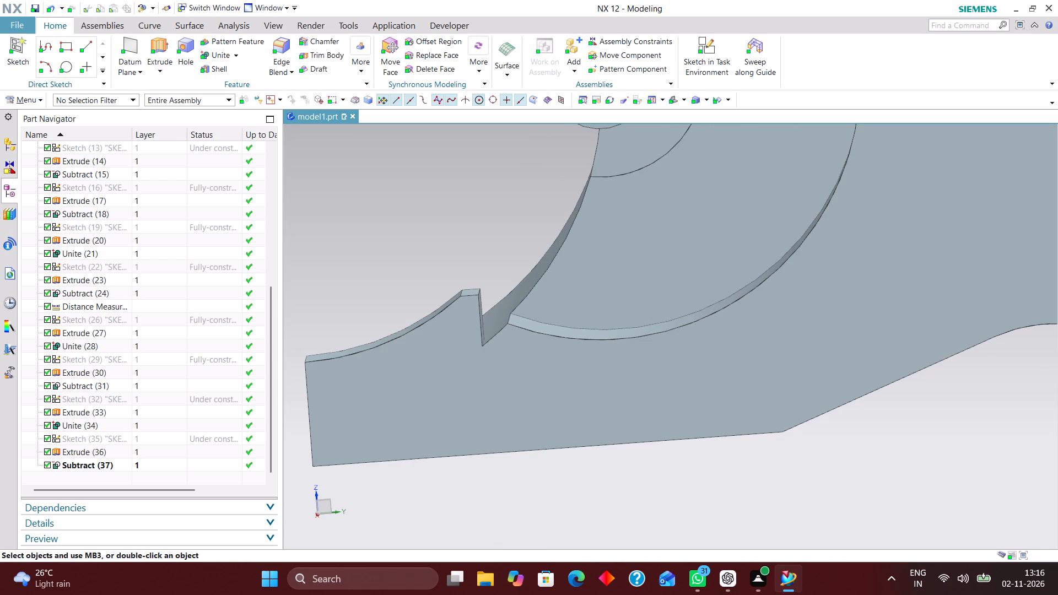
{"action": "scroll", "coordinate": [229, 319], "scroll_direction": "down", "scroll_amount": 3}
{"action": "left_click", "coordinate": [156, 439]}
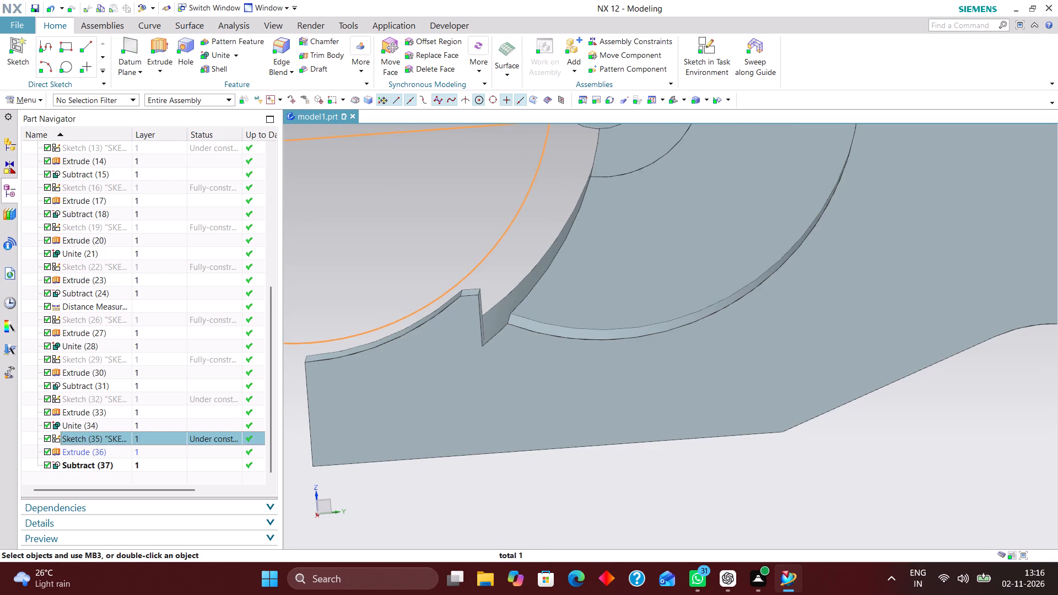
{"action": "left_click", "coordinate": [162, 397]}
{"action": "right_click", "coordinate": [163, 397]}
{"action": "left_click", "coordinate": [231, 104]}
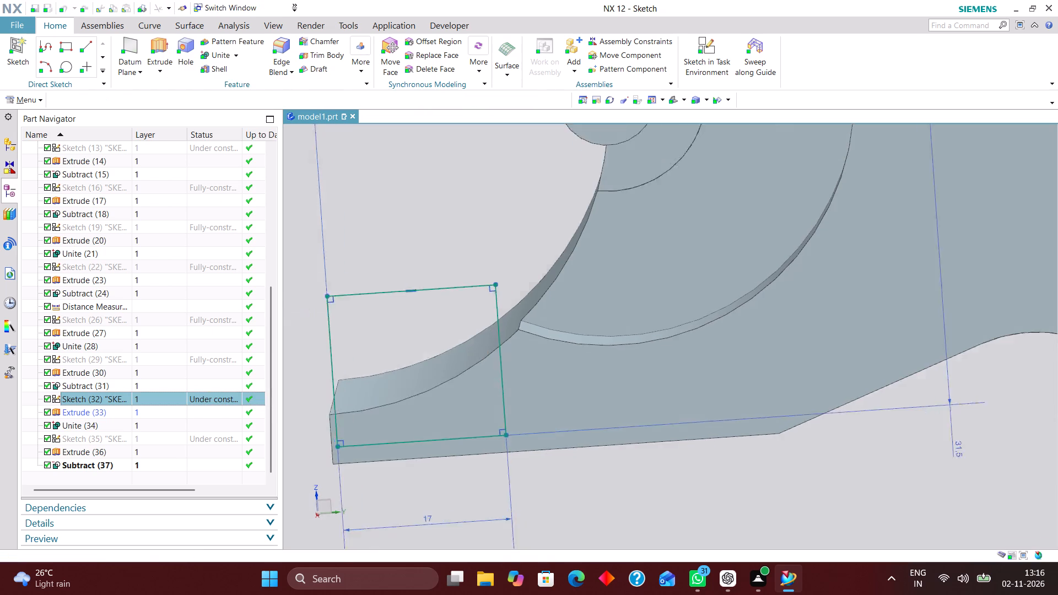
{"action": "scroll", "coordinate": [470, 253], "scroll_direction": "down", "scroll_amount": 3}
{"action": "double_click", "coordinate": [510, 405]}
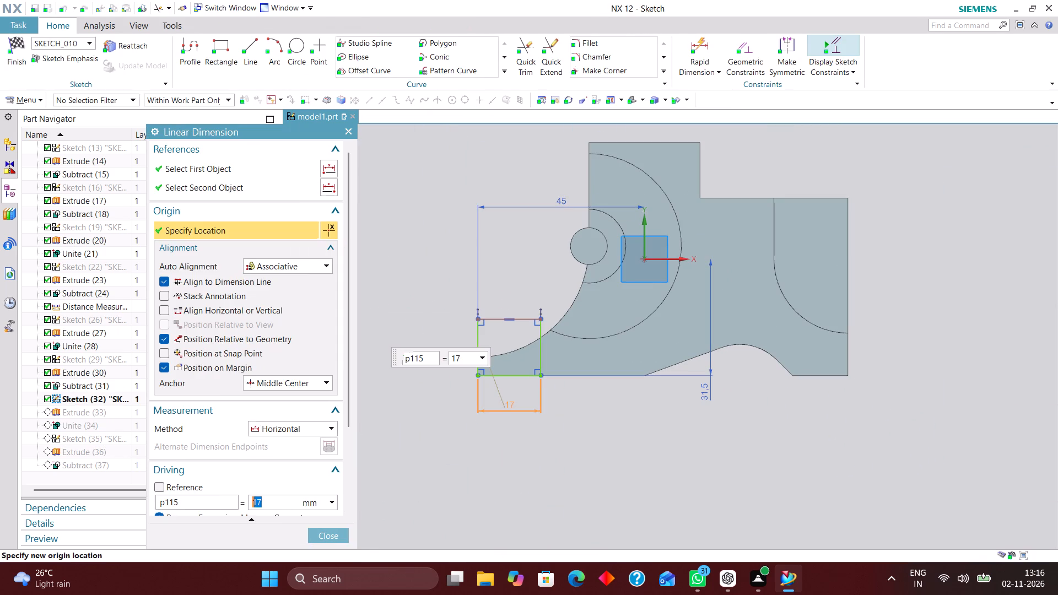
{"action": "key", "text": "1"}
{"action": "type", "text": "9.5"}
{"action": "key", "text": "Return"}
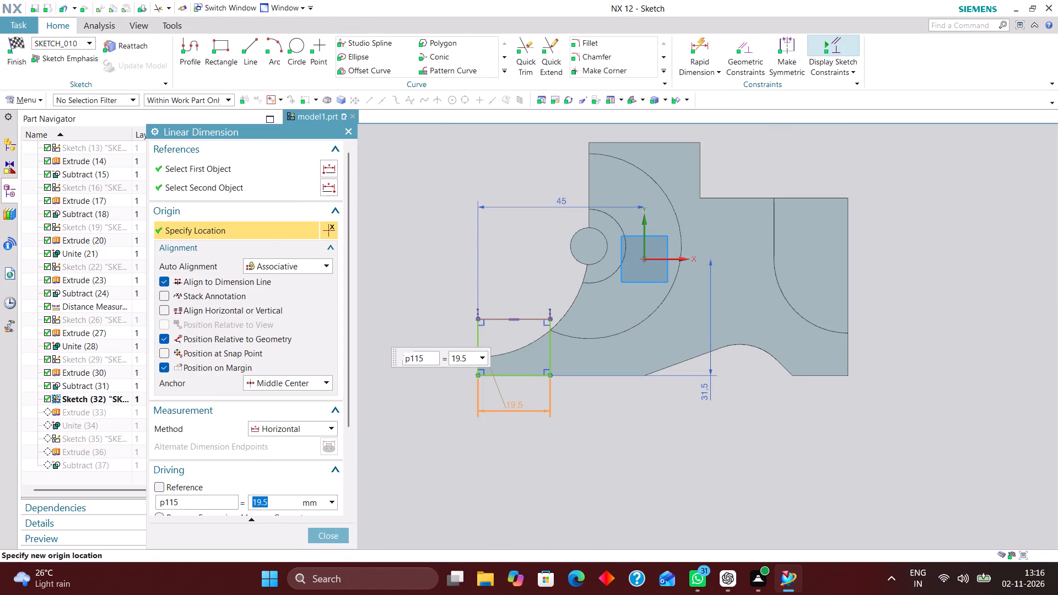
{"action": "left_click", "coordinate": [331, 538]}
{"action": "scroll", "coordinate": [341, 327], "scroll_direction": "down", "scroll_amount": 1}
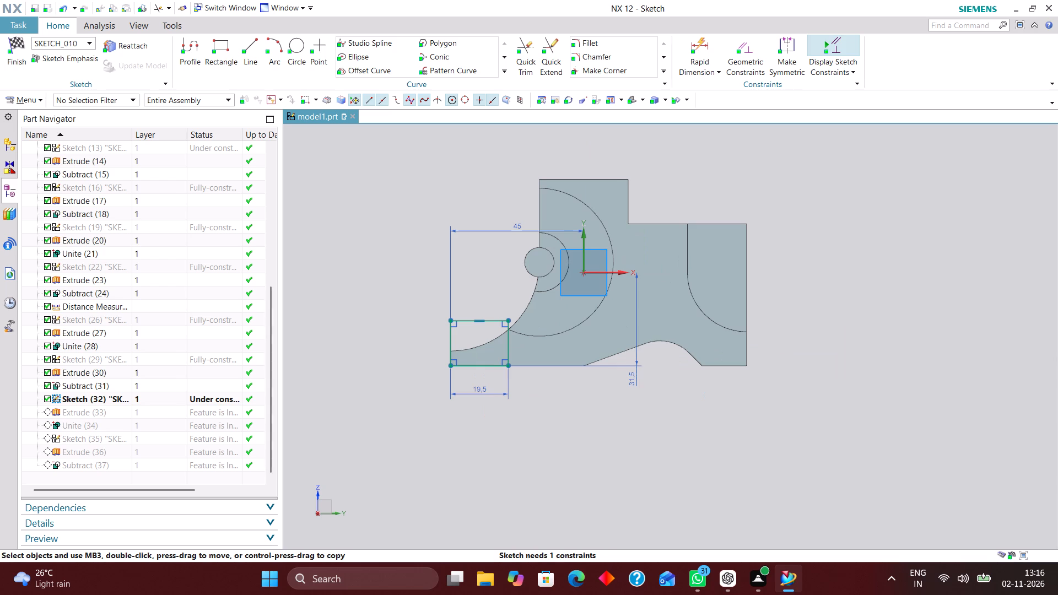
{"action": "left_click", "coordinate": [15, 52]}
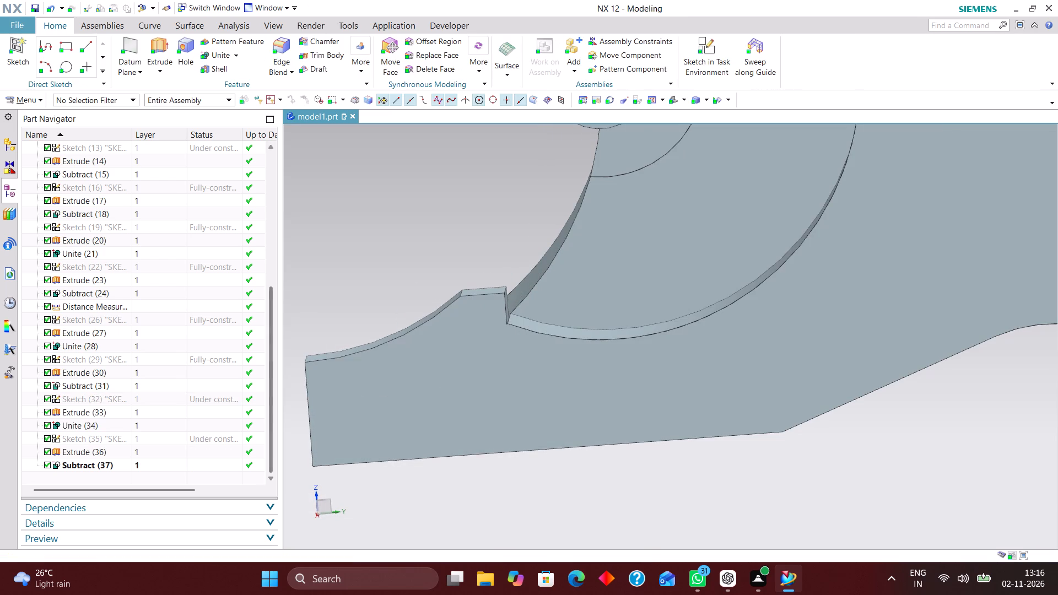
Examine from several angles how the toe block meets the large circular recess.
{"action": "scroll", "coordinate": [409, 199], "scroll_direction": "up", "scroll_amount": 3}
{"action": "scroll", "coordinate": [388, 168], "scroll_direction": "down", "scroll_amount": 5}
{"action": "middle_click_drag", "start_coordinate": [377, 165], "coordinate": [401, 188]}
{"action": "scroll", "coordinate": [382, 169], "scroll_direction": "up", "scroll_amount": 1}
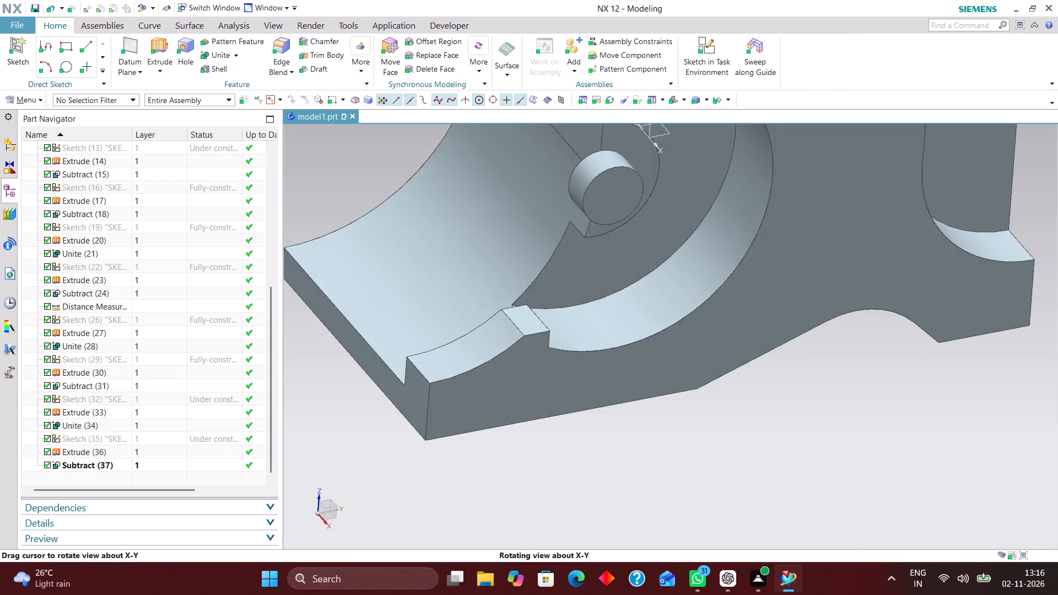
{"action": "middle_click_drag", "start_coordinate": [401, 188], "coordinate": [383, 178]}
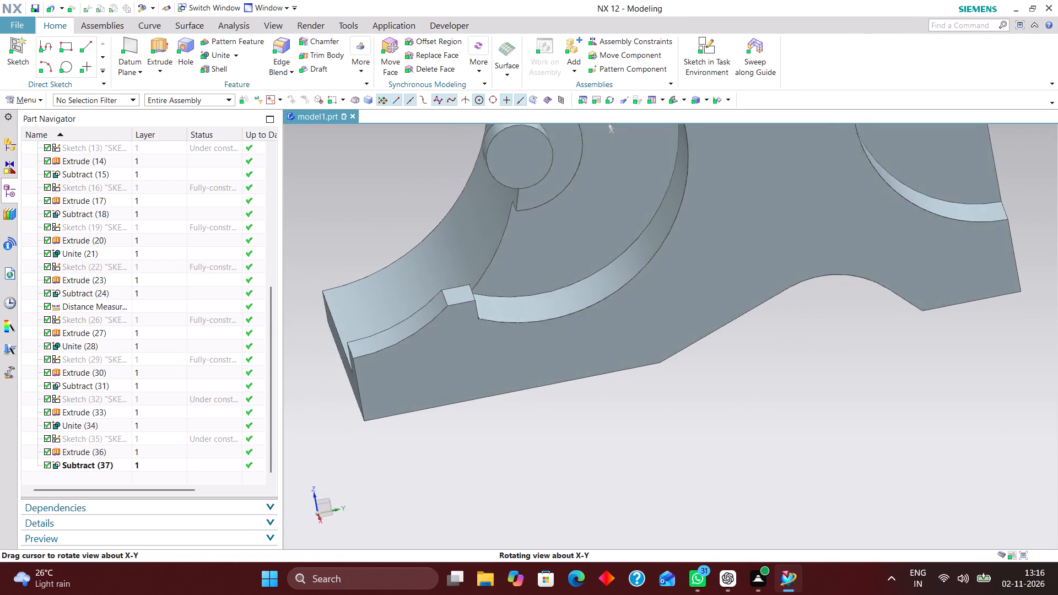
{"action": "middle_click_drag", "start_coordinate": [383, 178], "coordinate": [391, 177]}
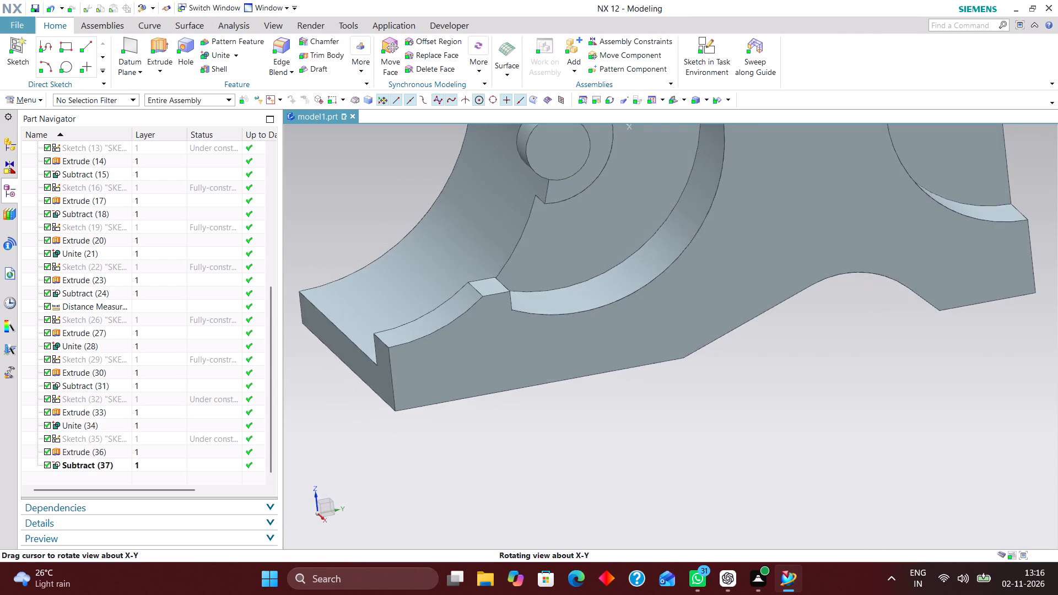
{"action": "middle_click_drag", "start_coordinate": [391, 177], "coordinate": [391, 176]}
{"action": "scroll", "coordinate": [409, 220], "scroll_direction": "down", "scroll_amount": 4}
{"action": "scroll", "coordinate": [392, 171], "scroll_direction": "up", "scroll_amount": 5}
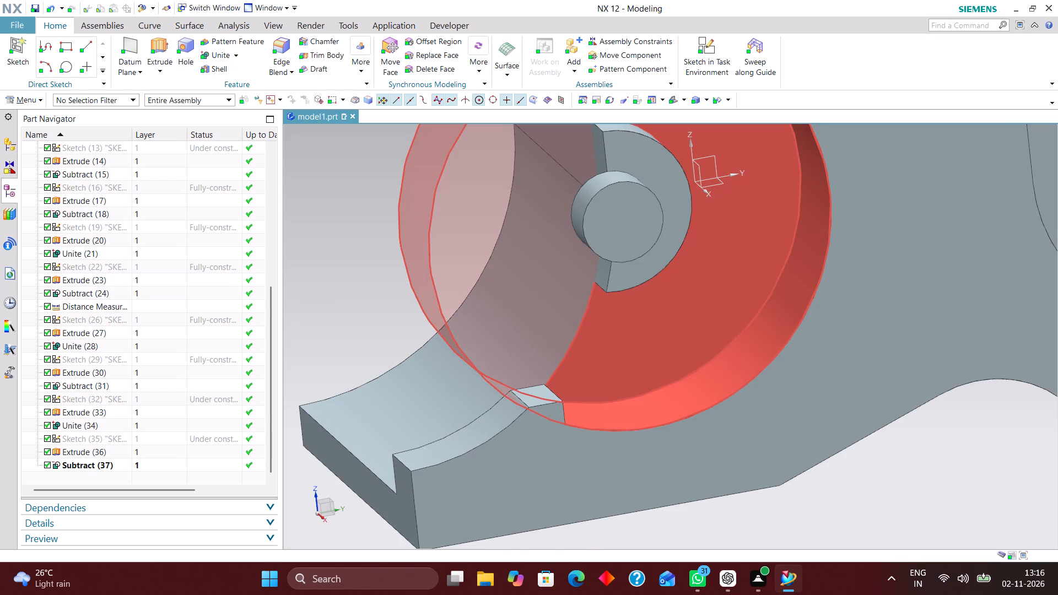
{"action": "middle_click_drag", "start_coordinate": [606, 420], "coordinate": [587, 424]}
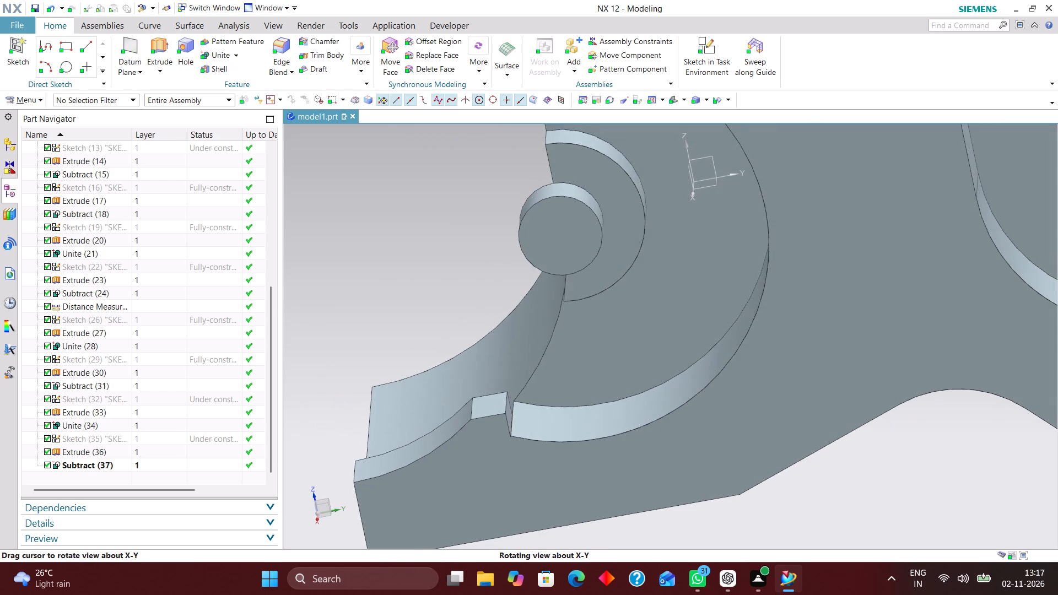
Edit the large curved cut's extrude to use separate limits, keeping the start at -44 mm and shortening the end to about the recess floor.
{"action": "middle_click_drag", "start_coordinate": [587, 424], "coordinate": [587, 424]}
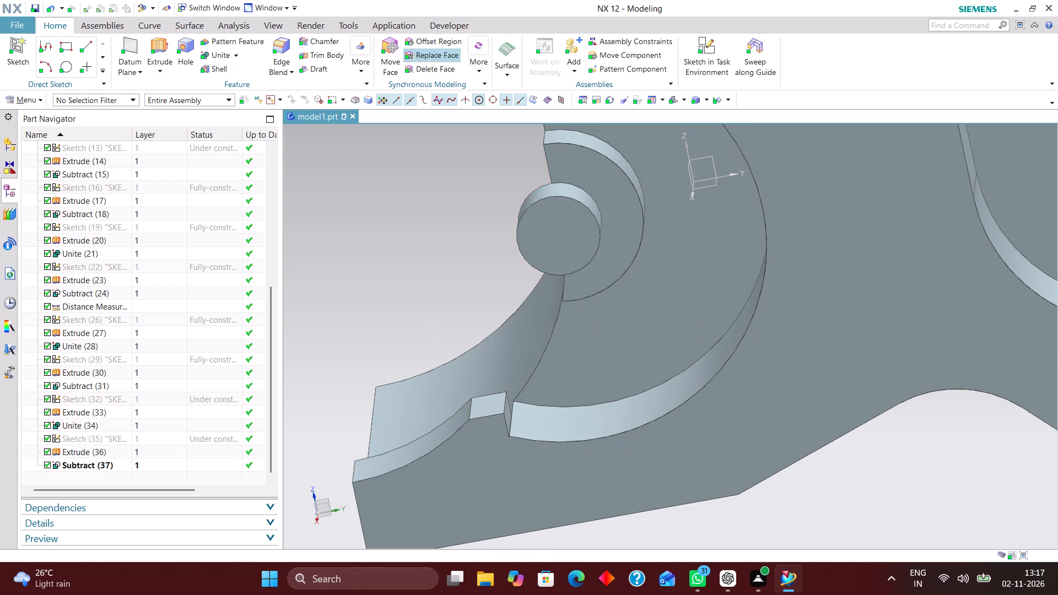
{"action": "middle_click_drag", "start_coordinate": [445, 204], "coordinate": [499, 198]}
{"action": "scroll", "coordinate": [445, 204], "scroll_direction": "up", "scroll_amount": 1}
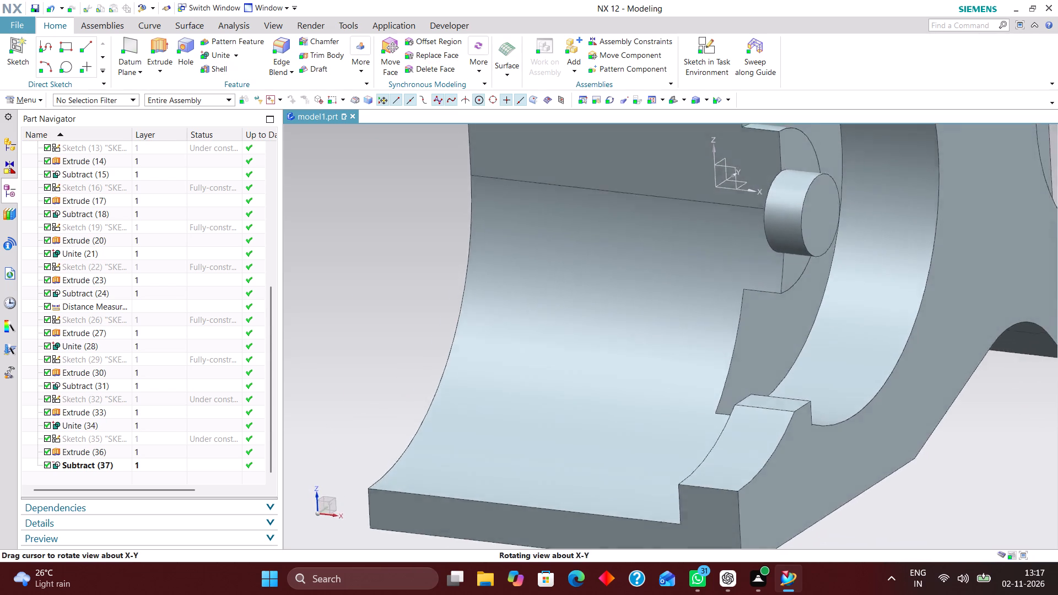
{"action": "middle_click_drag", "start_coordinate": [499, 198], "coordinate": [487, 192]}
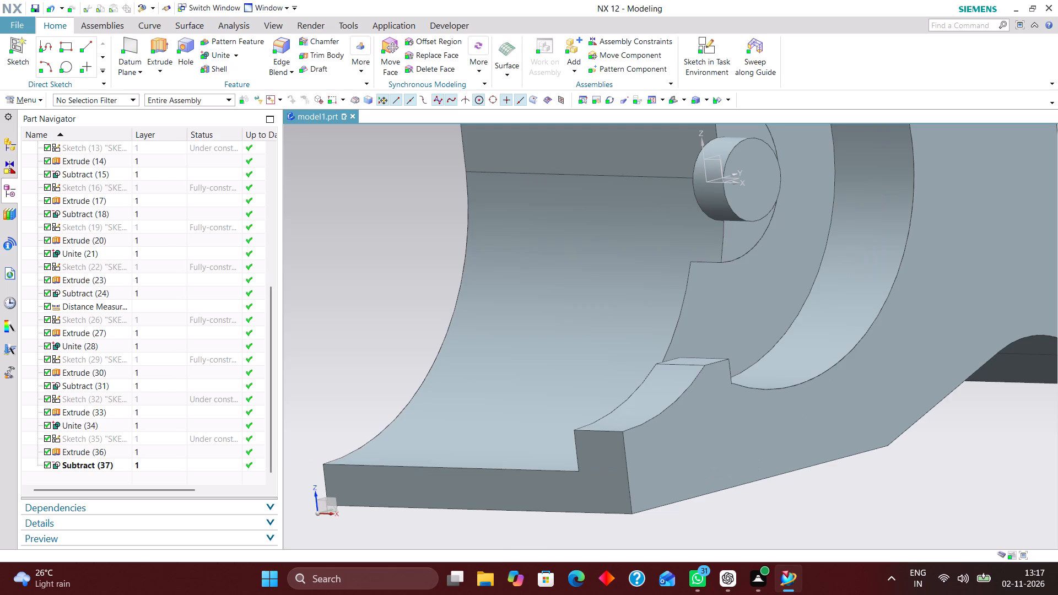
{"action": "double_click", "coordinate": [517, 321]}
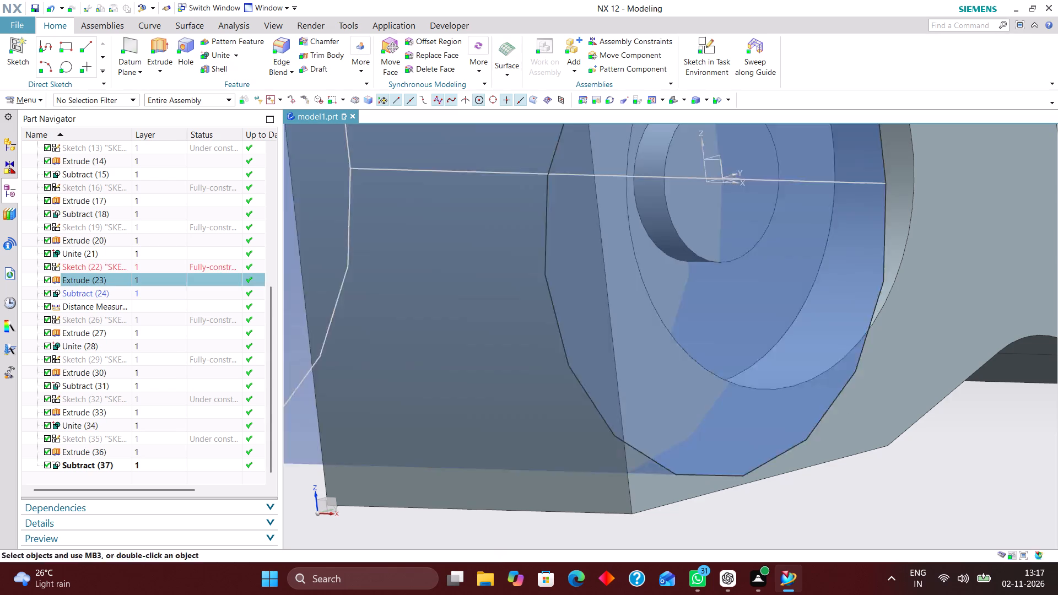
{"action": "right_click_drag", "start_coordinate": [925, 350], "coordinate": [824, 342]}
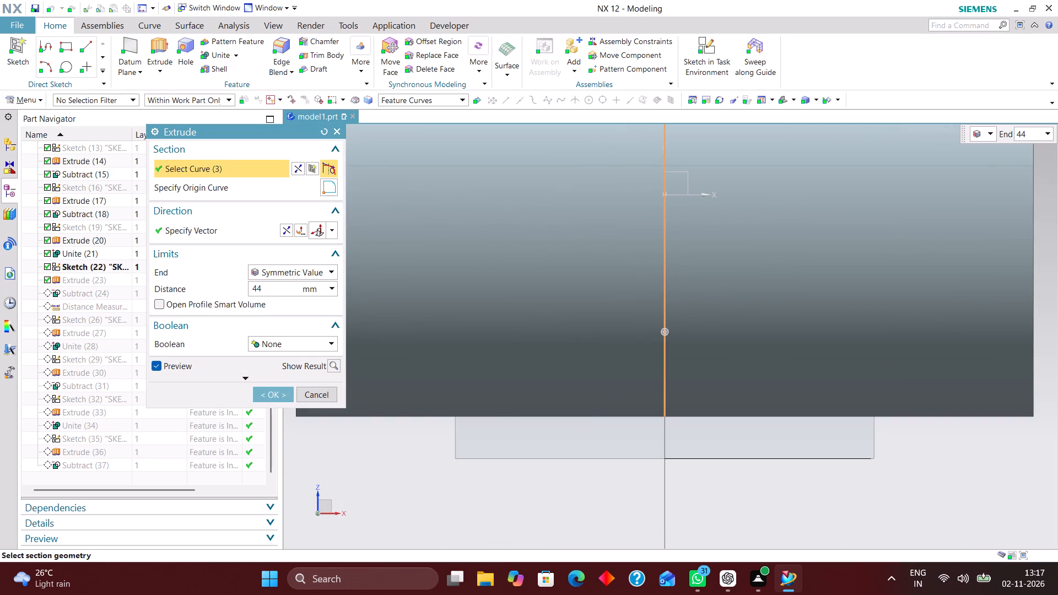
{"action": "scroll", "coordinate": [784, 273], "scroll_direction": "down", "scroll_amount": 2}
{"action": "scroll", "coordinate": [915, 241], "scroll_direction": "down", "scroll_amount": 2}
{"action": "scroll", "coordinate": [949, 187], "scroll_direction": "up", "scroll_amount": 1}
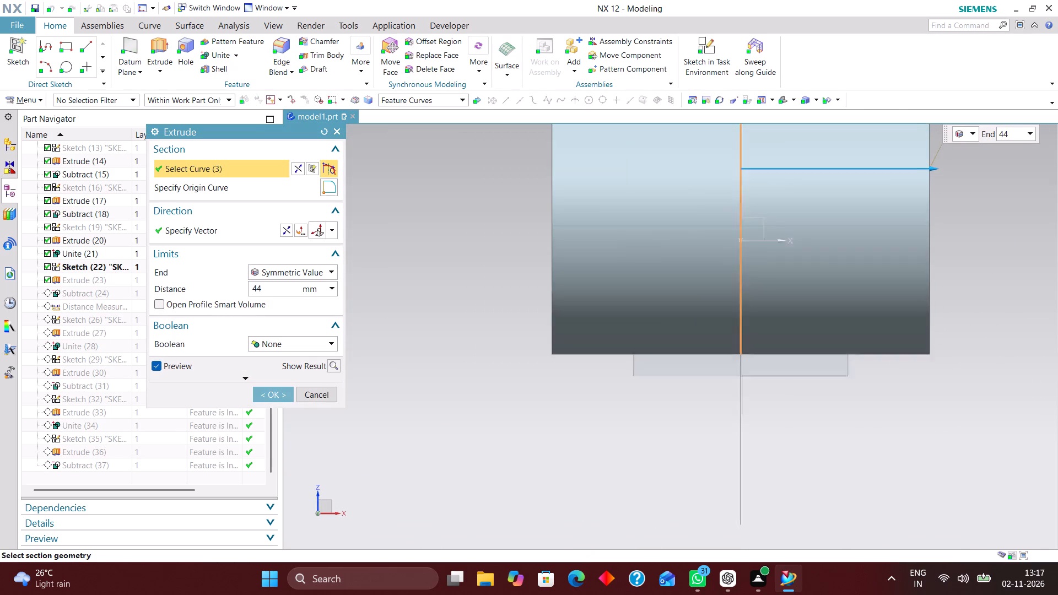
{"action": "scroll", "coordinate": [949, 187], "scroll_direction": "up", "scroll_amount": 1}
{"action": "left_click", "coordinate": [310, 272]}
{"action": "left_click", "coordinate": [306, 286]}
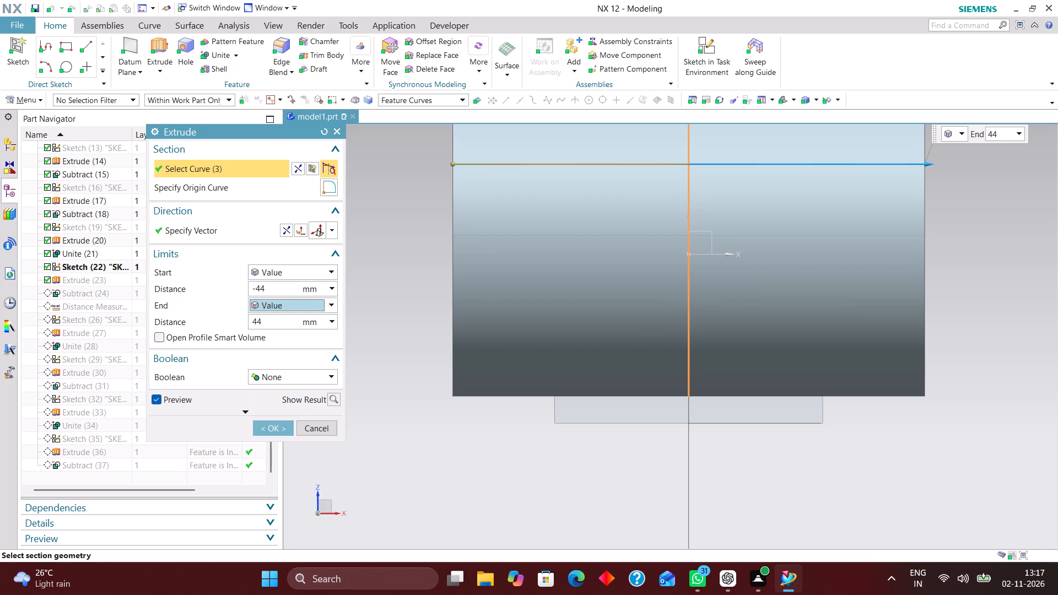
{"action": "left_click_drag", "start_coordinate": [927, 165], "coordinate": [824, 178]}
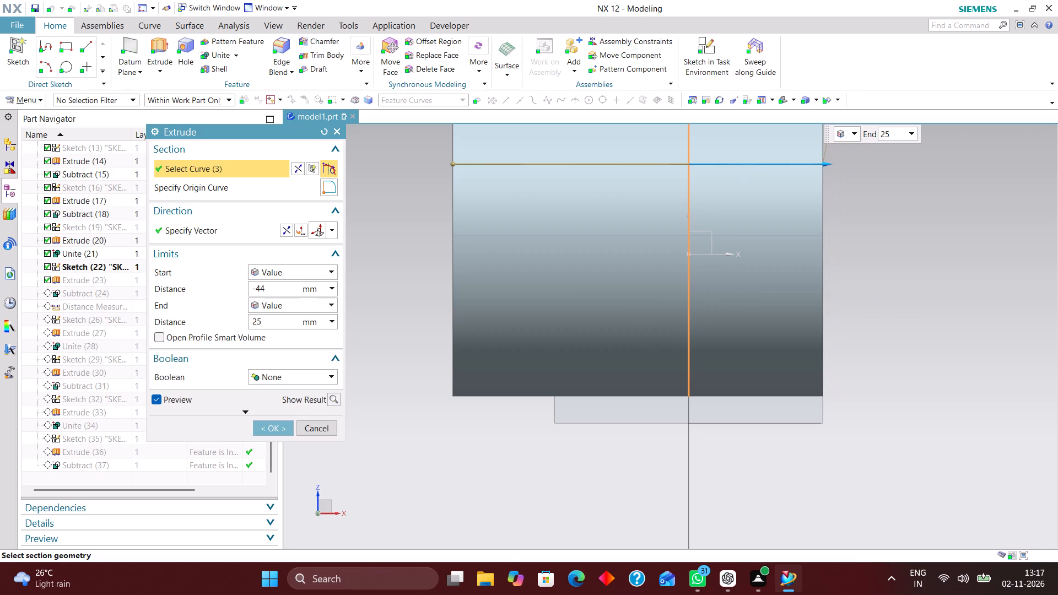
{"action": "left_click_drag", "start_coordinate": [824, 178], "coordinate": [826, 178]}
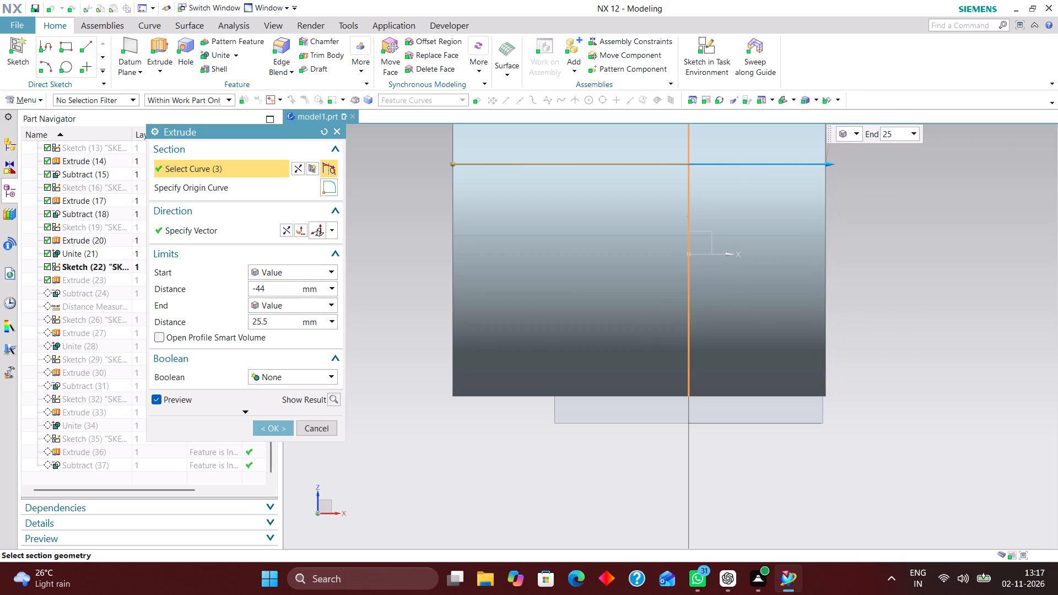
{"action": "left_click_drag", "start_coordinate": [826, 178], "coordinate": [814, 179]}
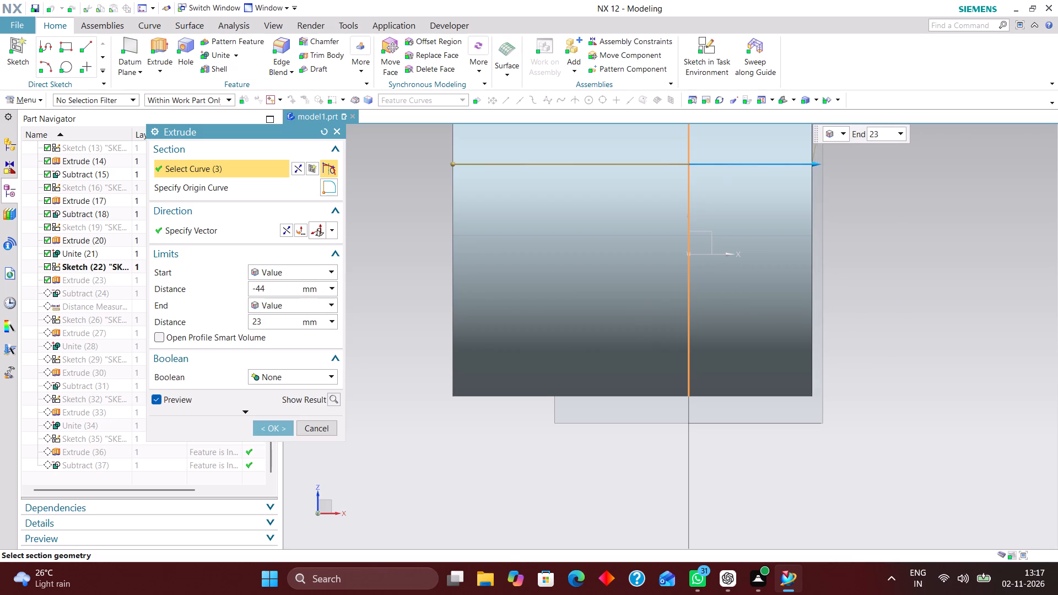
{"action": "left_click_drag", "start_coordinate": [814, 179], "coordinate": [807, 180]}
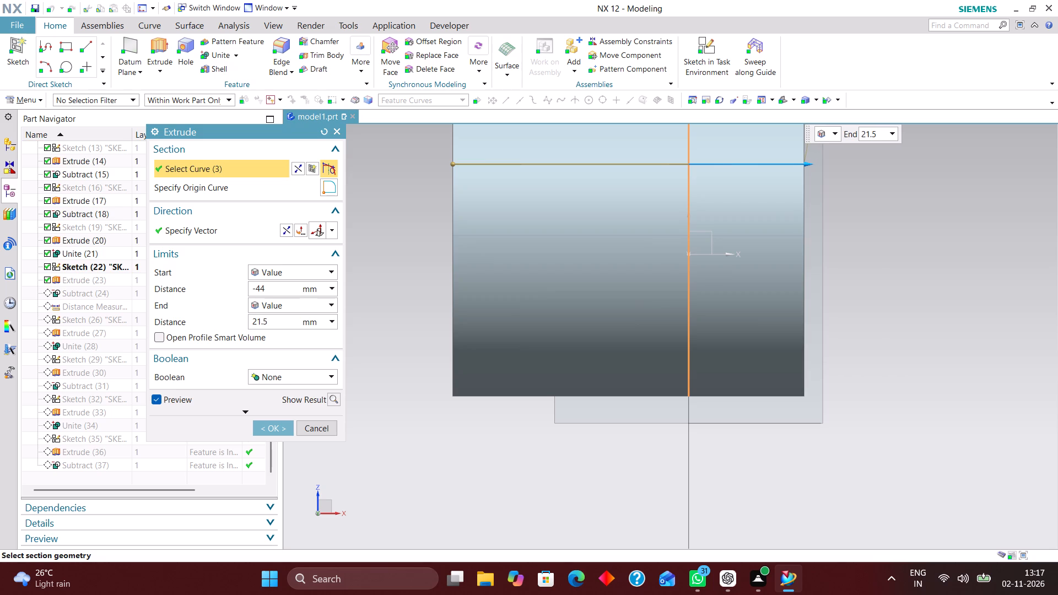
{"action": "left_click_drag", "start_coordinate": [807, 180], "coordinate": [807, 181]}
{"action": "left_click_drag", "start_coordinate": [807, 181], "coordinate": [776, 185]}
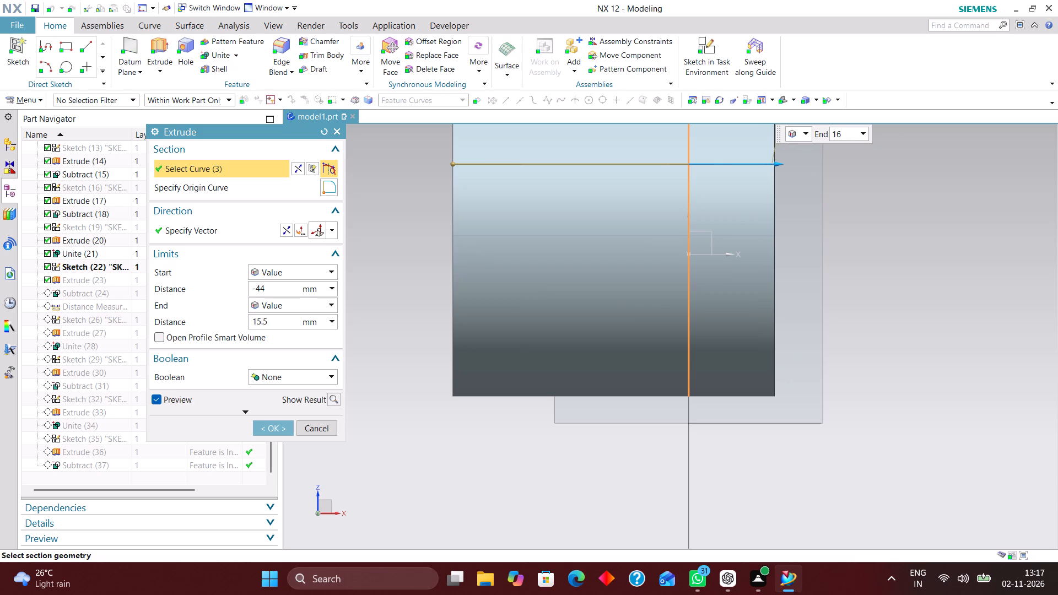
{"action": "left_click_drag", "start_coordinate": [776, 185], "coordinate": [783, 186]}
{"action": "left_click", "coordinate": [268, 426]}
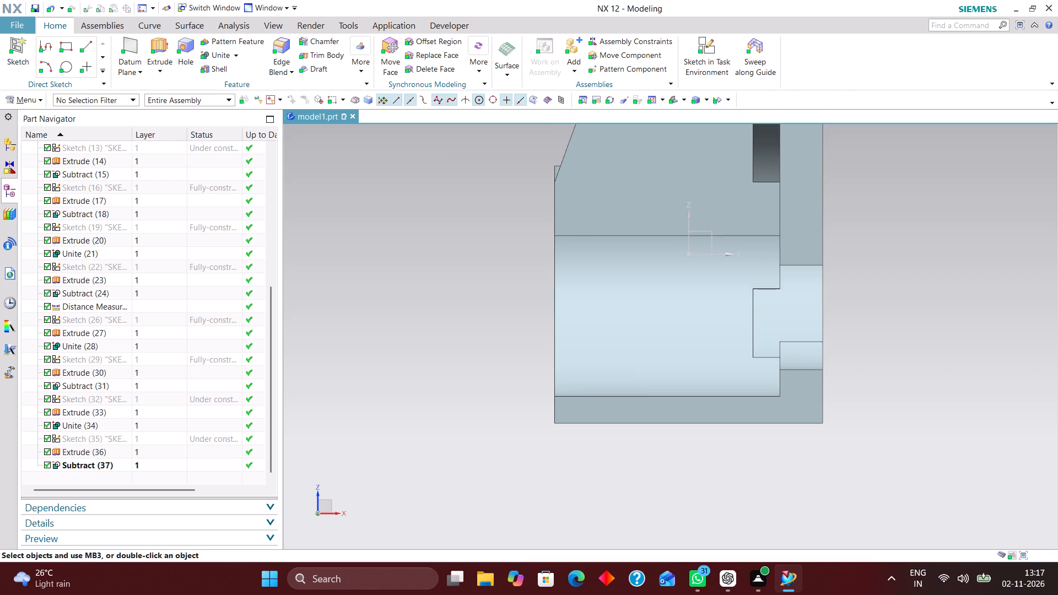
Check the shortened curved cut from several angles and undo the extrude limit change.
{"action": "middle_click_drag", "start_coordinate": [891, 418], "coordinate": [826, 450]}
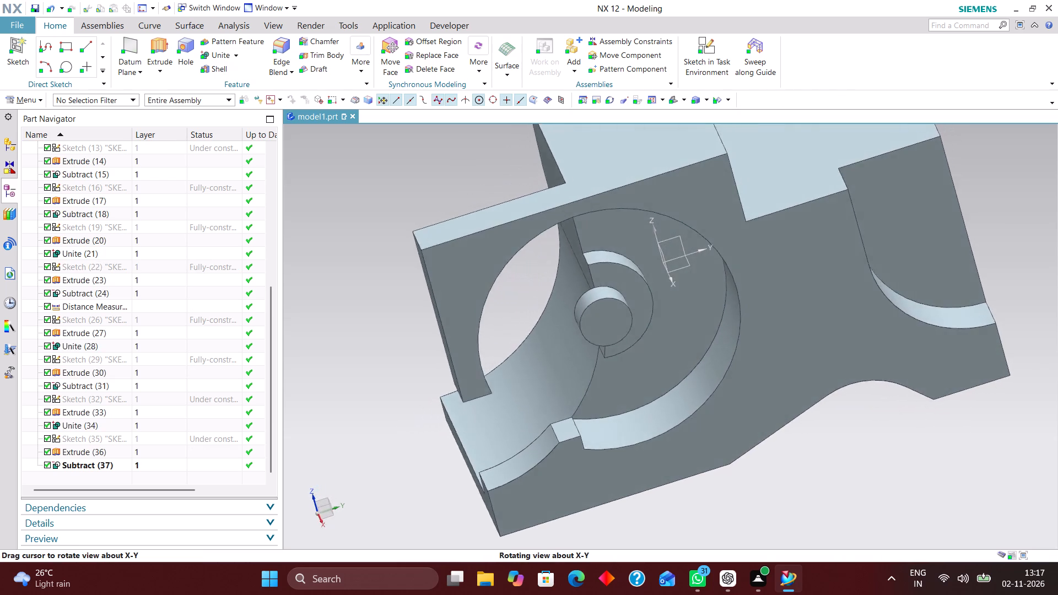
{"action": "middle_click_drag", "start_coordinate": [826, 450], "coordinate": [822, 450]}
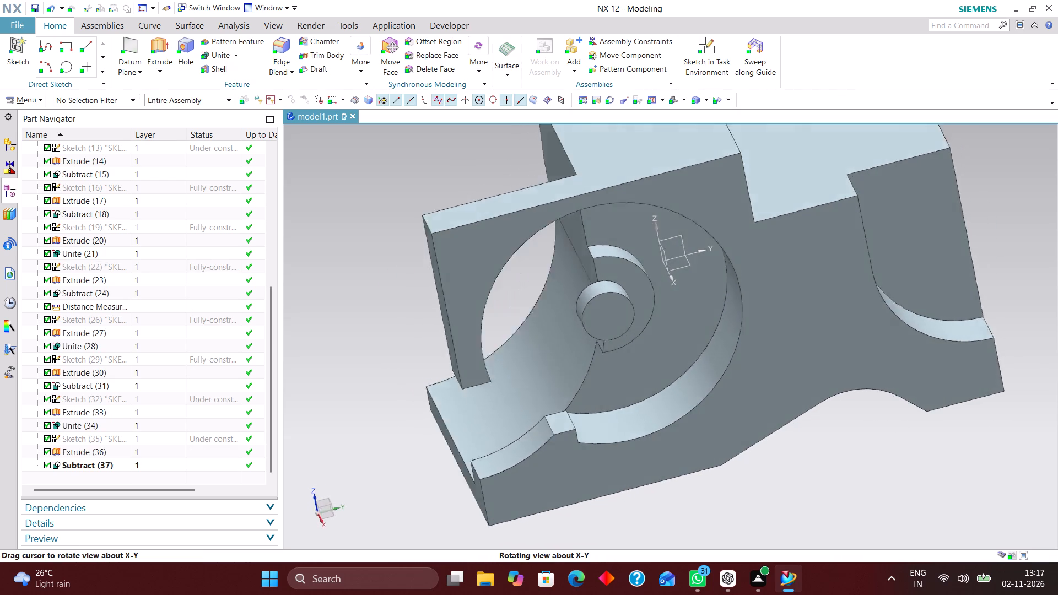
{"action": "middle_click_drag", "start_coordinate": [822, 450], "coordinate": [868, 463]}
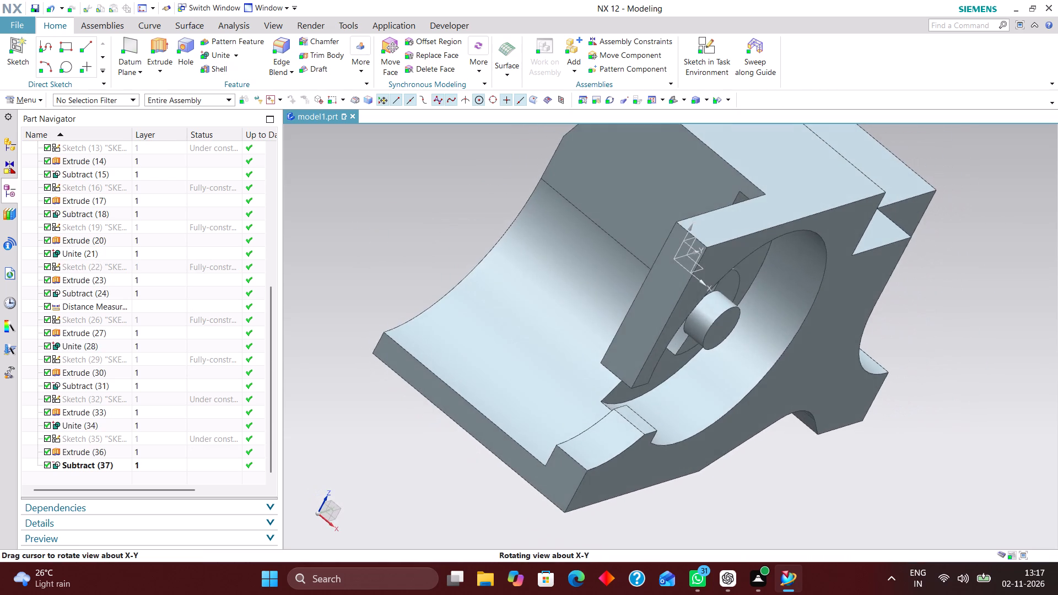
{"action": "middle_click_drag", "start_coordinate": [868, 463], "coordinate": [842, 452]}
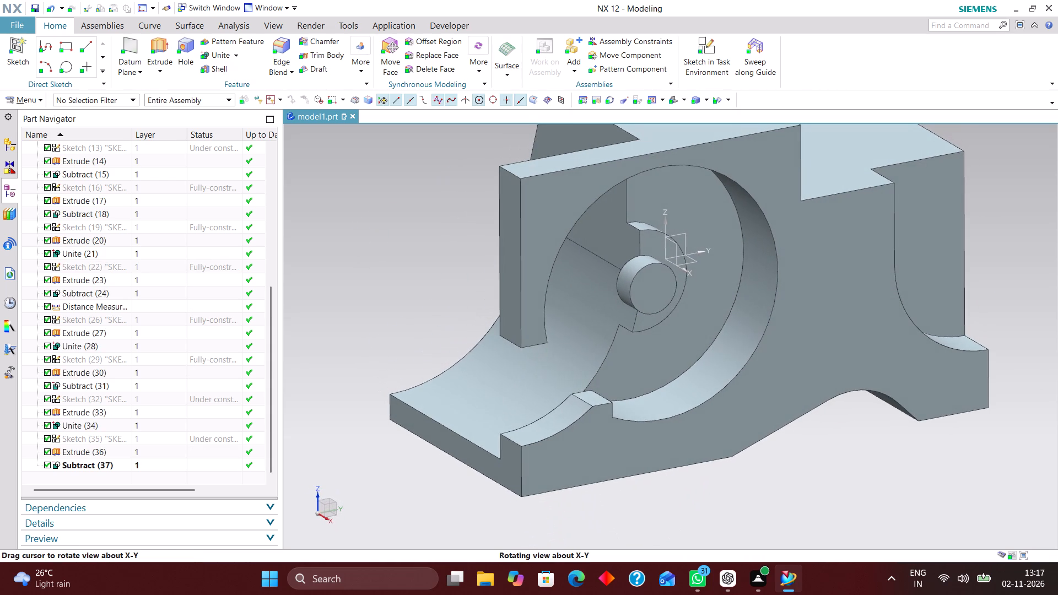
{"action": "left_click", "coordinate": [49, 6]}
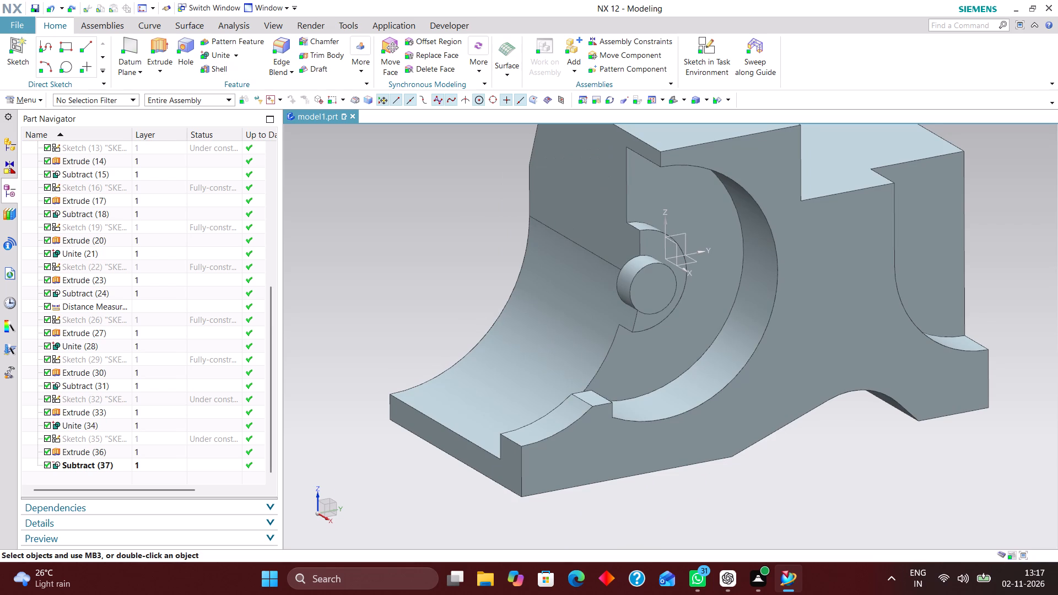
Inspect the hole settings of the large circular recess and leave them unchanged.
{"action": "middle_click_drag", "start_coordinate": [852, 443], "coordinate": [825, 446]}
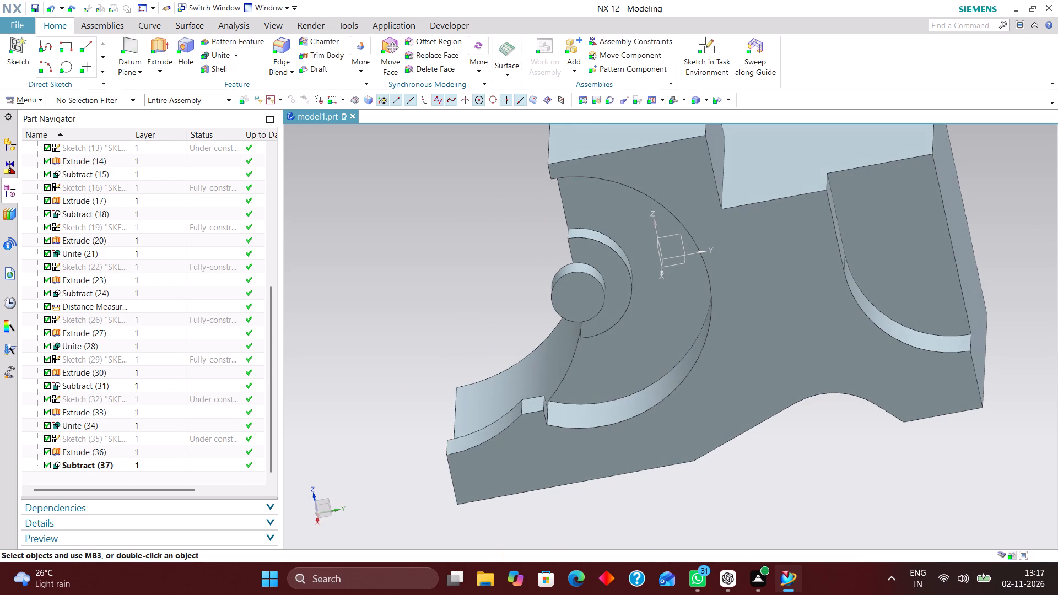
{"action": "double_click", "coordinate": [572, 414]}
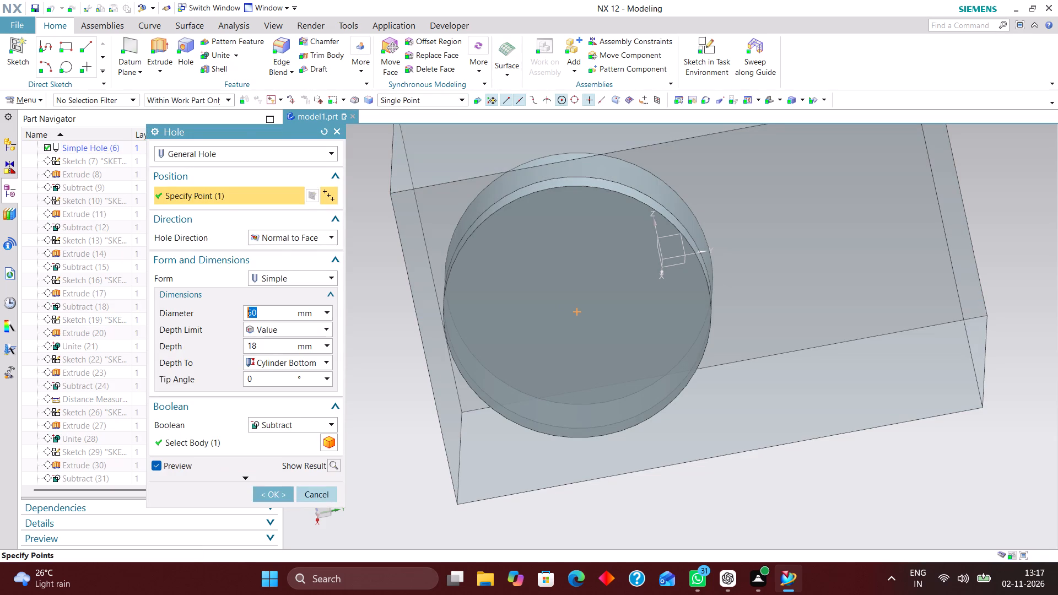
{"action": "left_click", "coordinate": [322, 494]}
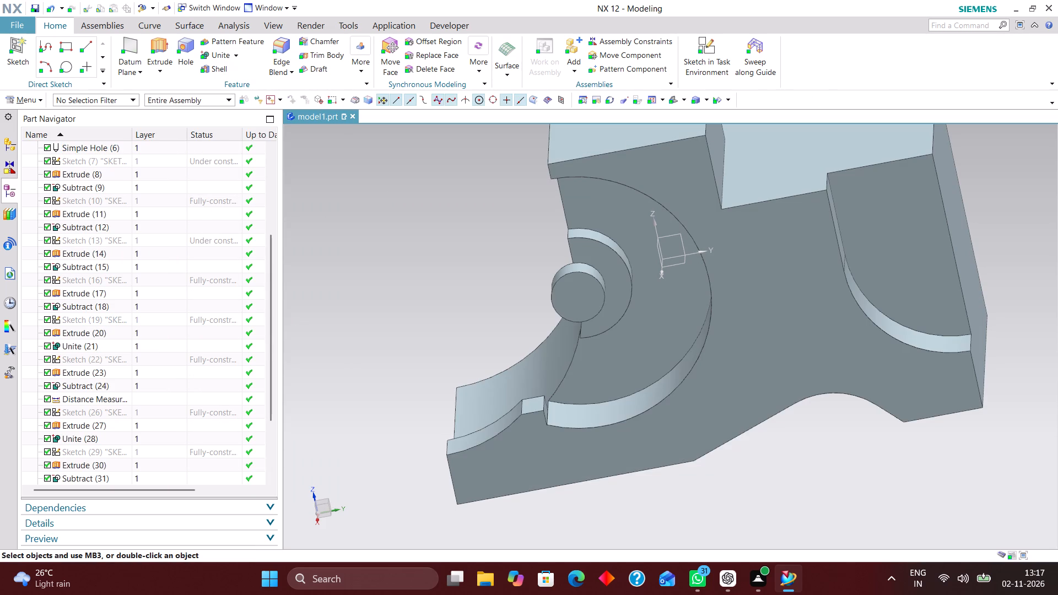
Create a sketch on the datum YZ plane and draw a circle of diameter 25*2 (50 mm) centred on the small round boss.
{"action": "scroll", "coordinate": [826, 486], "scroll_direction": "up", "scroll_amount": 1}
{"action": "middle_click_drag", "start_coordinate": [828, 485], "coordinate": [841, 478]}
{"action": "left_click", "coordinate": [714, 46]}
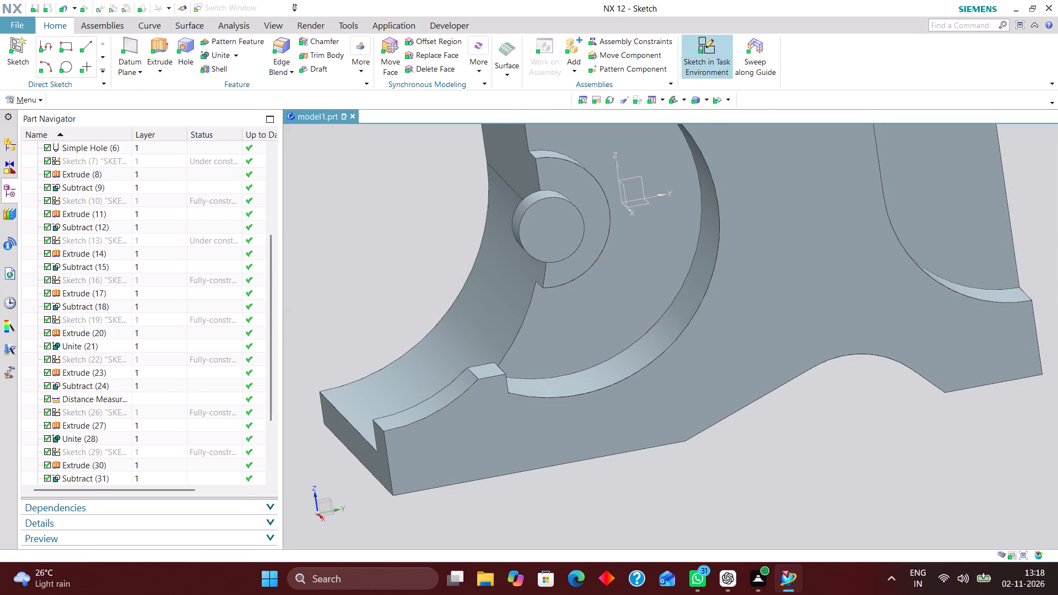
{"action": "left_click", "coordinate": [641, 176]}
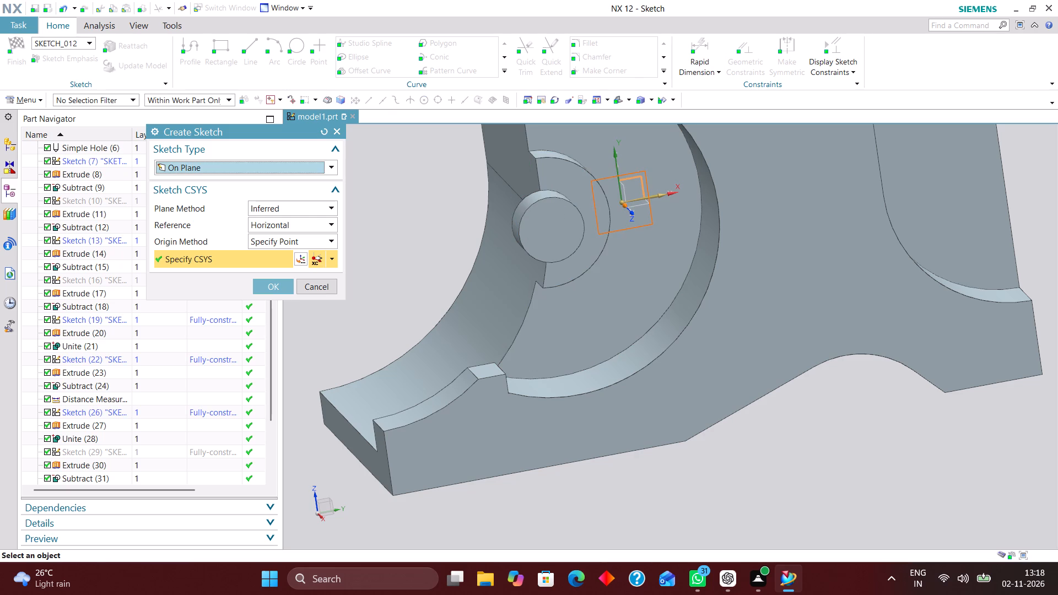
{"action": "left_click", "coordinate": [269, 281]}
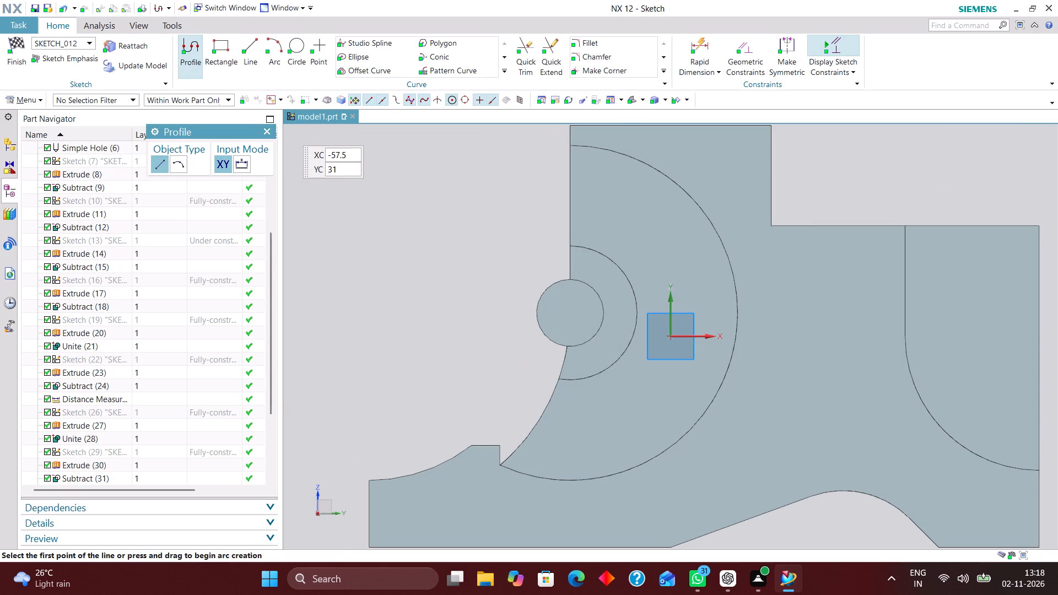
{"action": "left_click", "coordinate": [294, 42]}
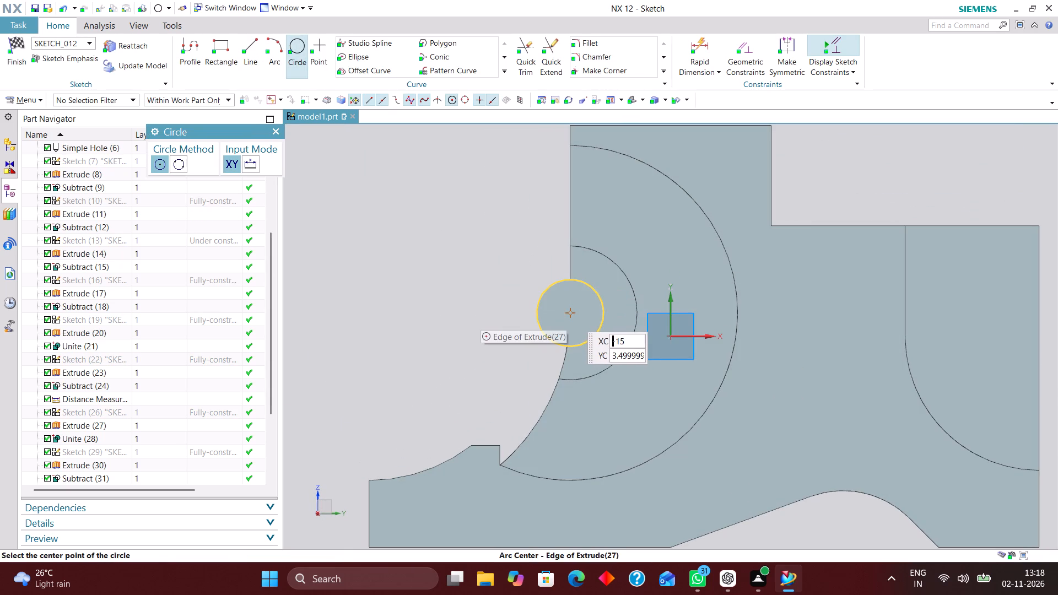
{"action": "left_click", "coordinate": [571, 313]}
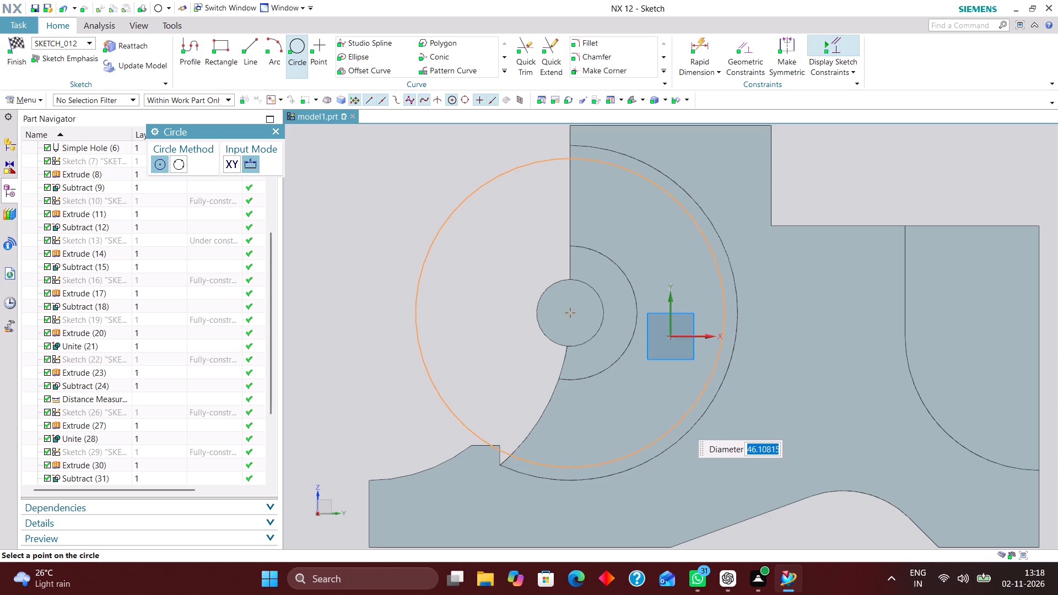
{"action": "type", "text": "25"}
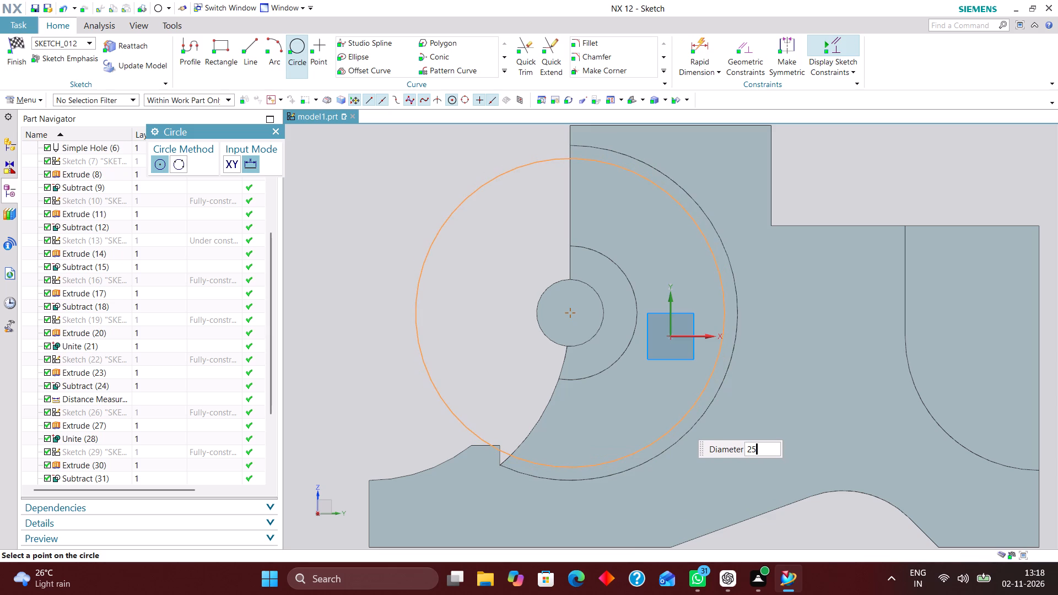
{"action": "type", "text": "*2"}
{"action": "key", "text": "Return"}
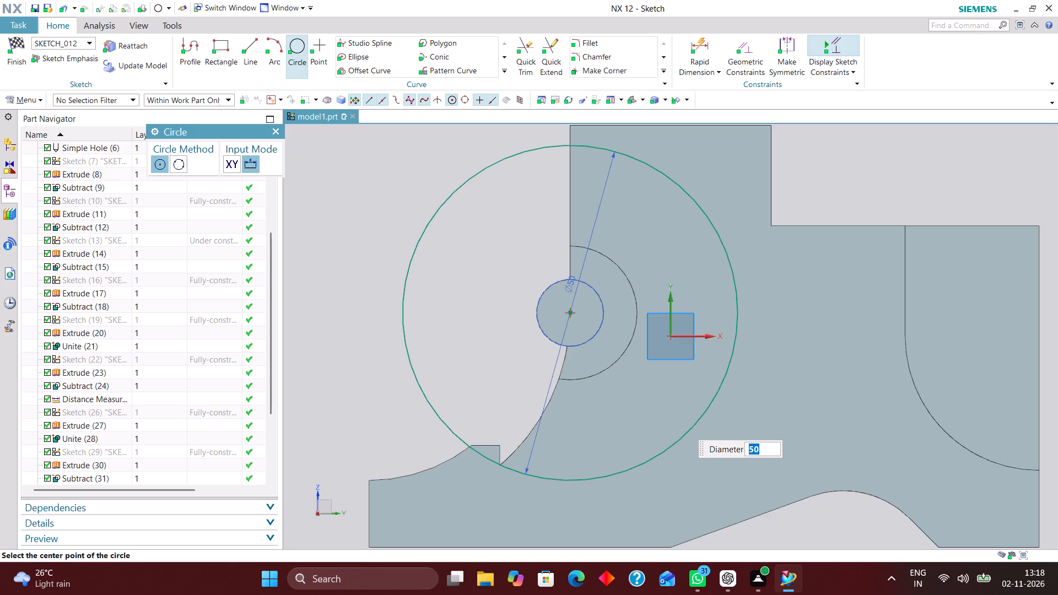
{"action": "left_click", "coordinate": [278, 130]}
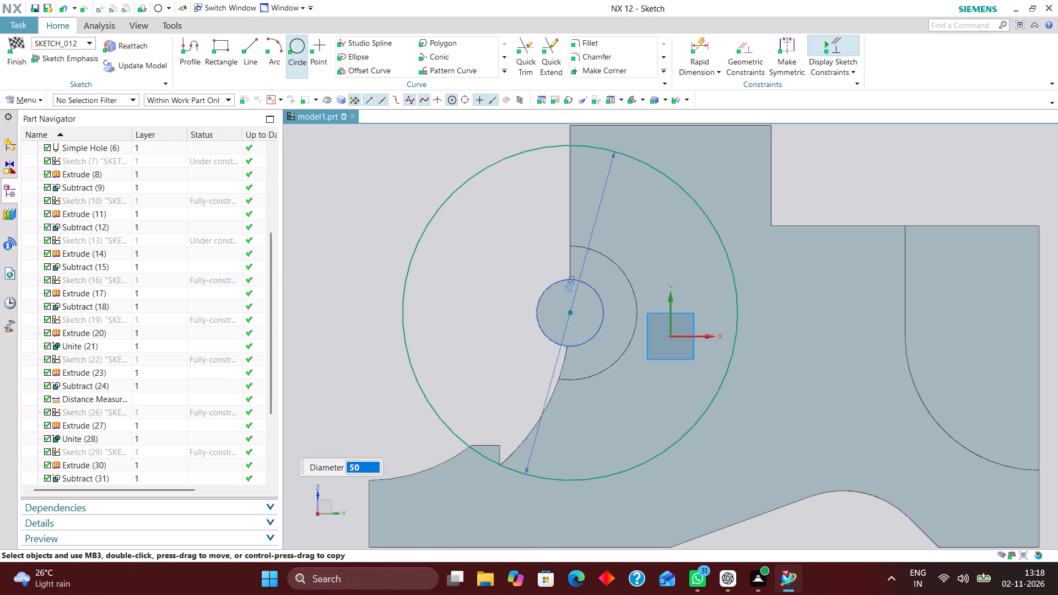
Draw a horizontal line just below the toe block's top edge and a vertical line along its inner side, about 19.5 mm from the part's end.
{"action": "scroll", "coordinate": [445, 315], "scroll_direction": "down", "scroll_amount": 2}
{"action": "scroll", "coordinate": [476, 457], "scroll_direction": "up", "scroll_amount": 4}
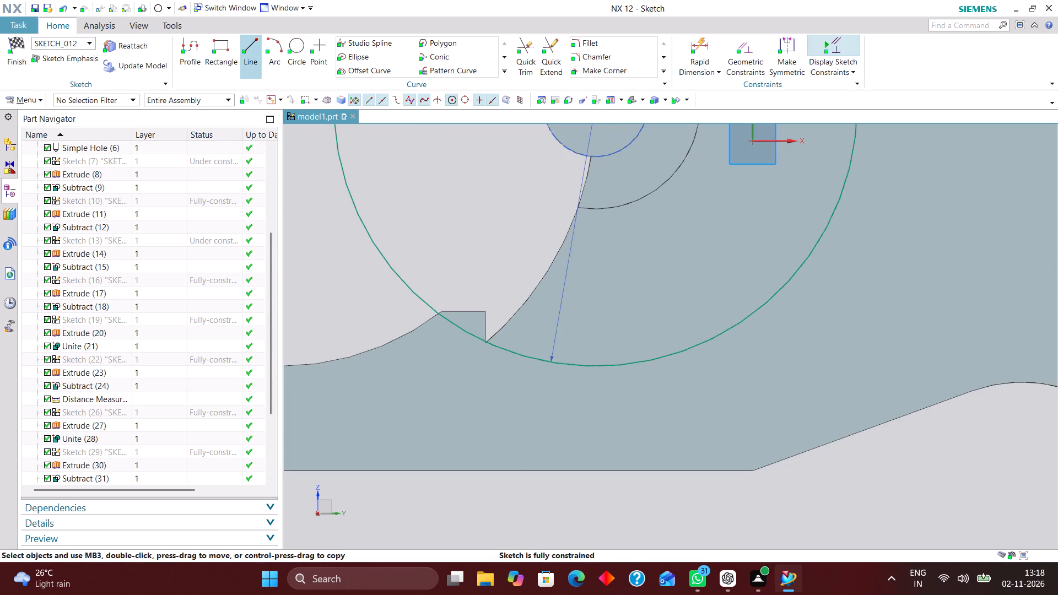
{"action": "left_click", "coordinate": [252, 44]}
{"action": "scroll", "coordinate": [424, 325], "scroll_direction": "up", "scroll_amount": 5}
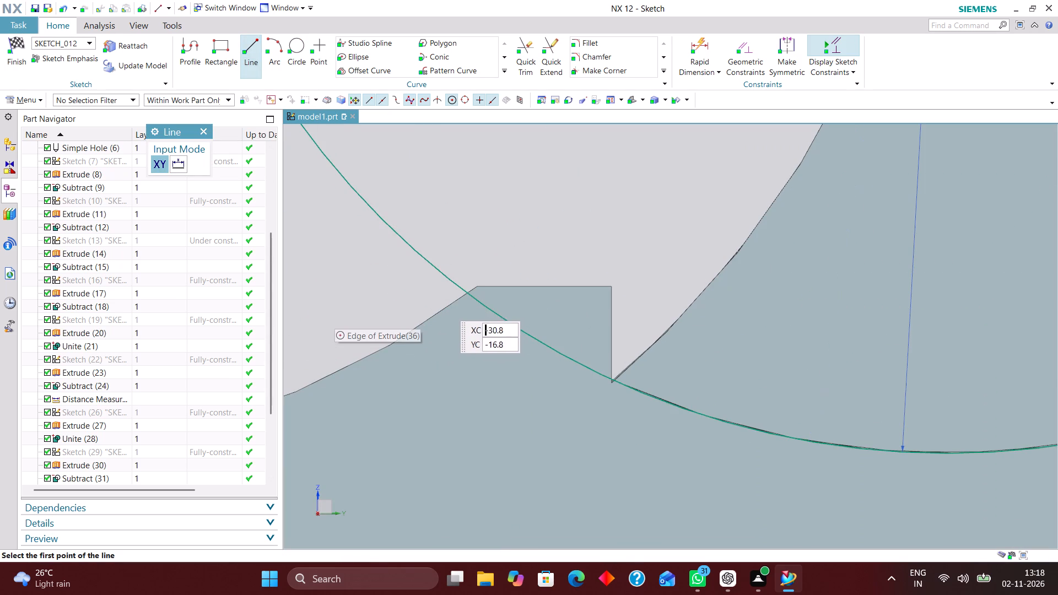
{"action": "scroll", "coordinate": [467, 351], "scroll_direction": "down", "scroll_amount": 7}
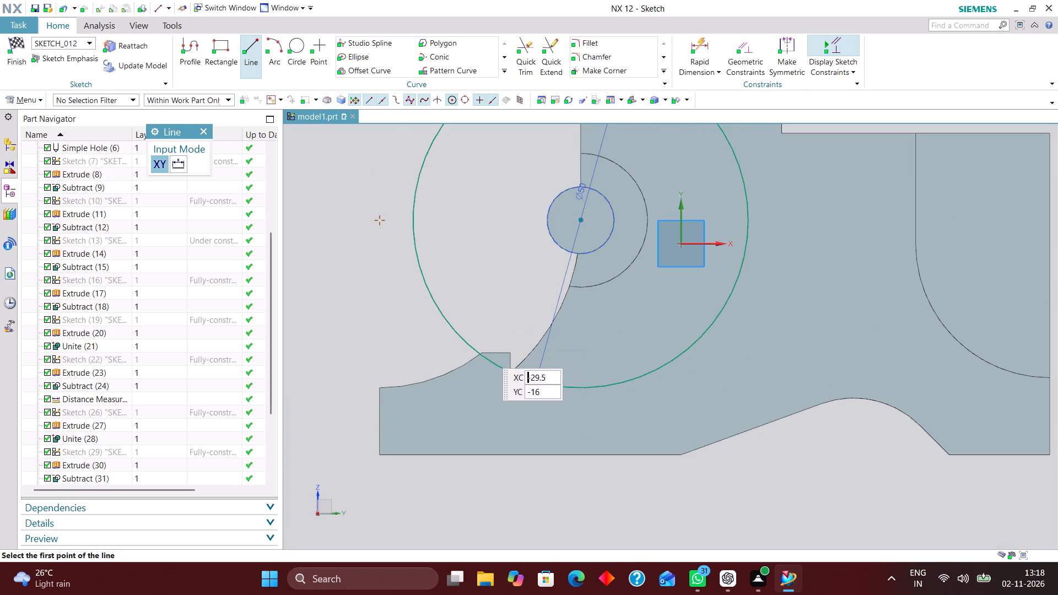
{"action": "scroll", "coordinate": [478, 354], "scroll_direction": "up", "scroll_amount": 4}
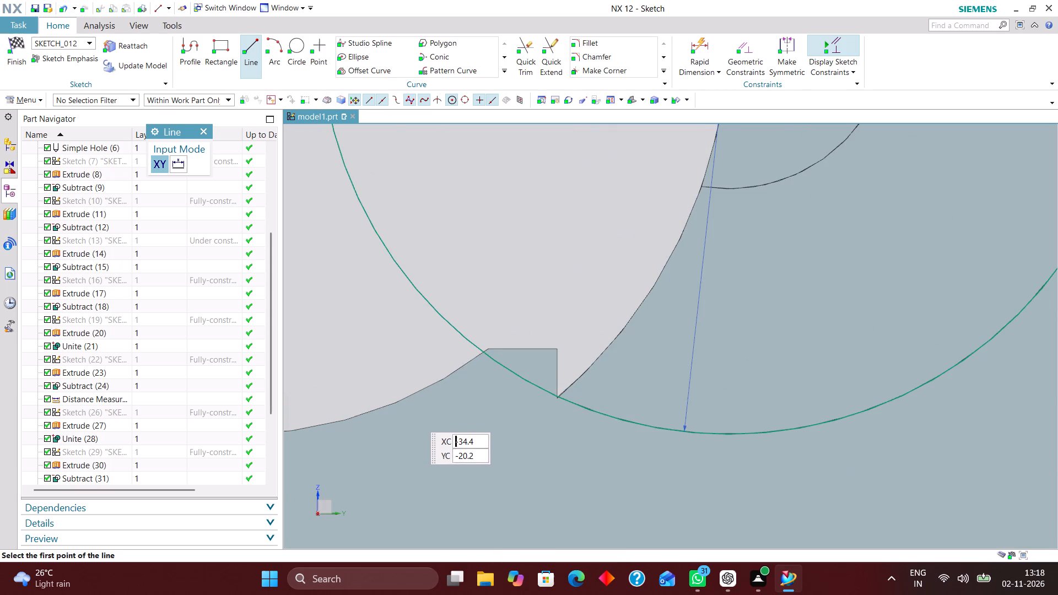
{"action": "scroll", "coordinate": [508, 411], "scroll_direction": "up", "scroll_amount": 3}
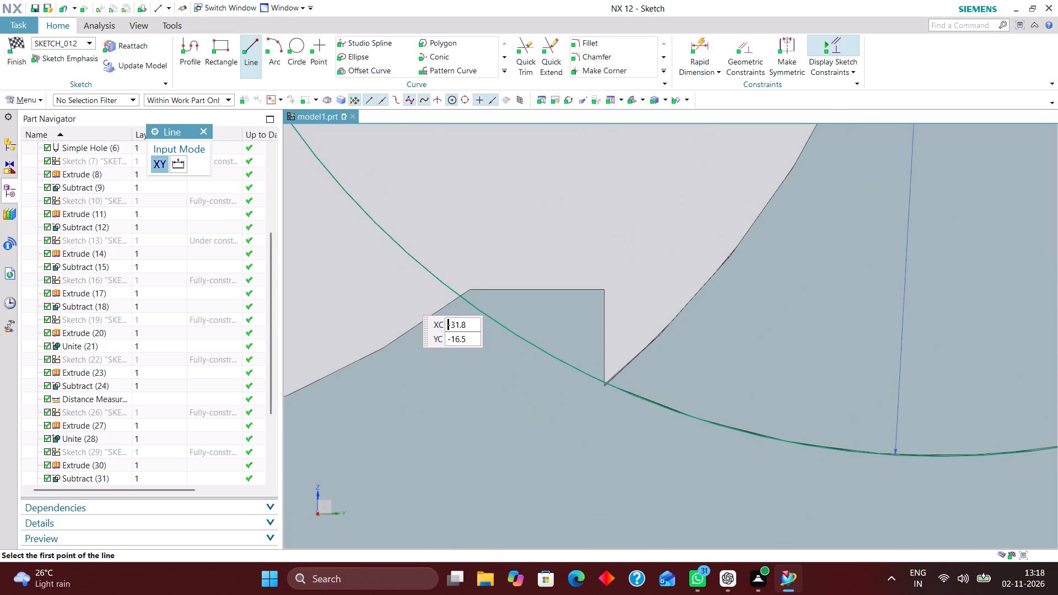
{"action": "left_click", "coordinate": [368, 292]}
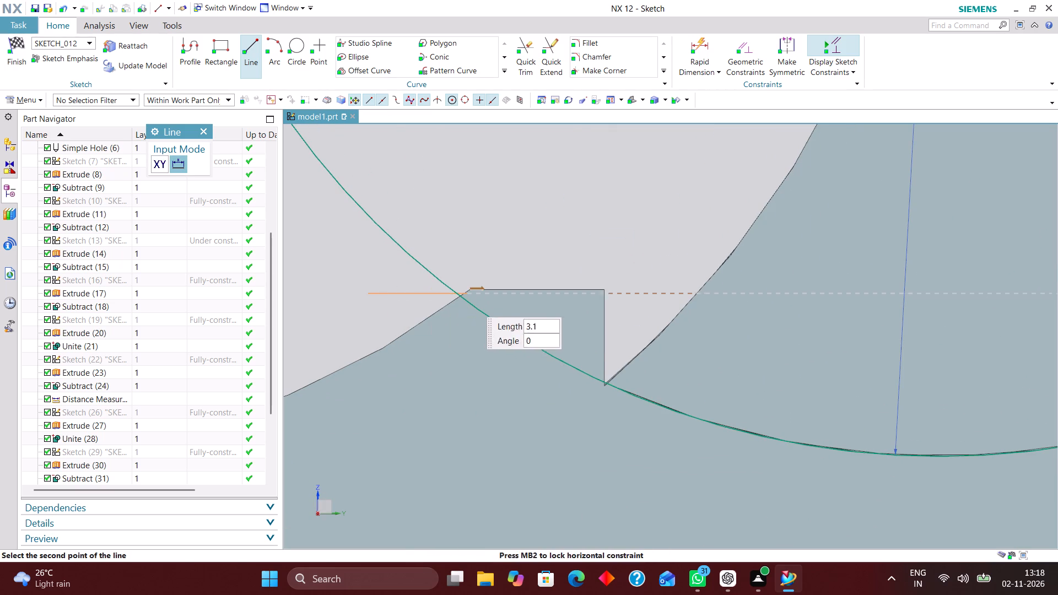
{"action": "left_click", "coordinate": [778, 295]}
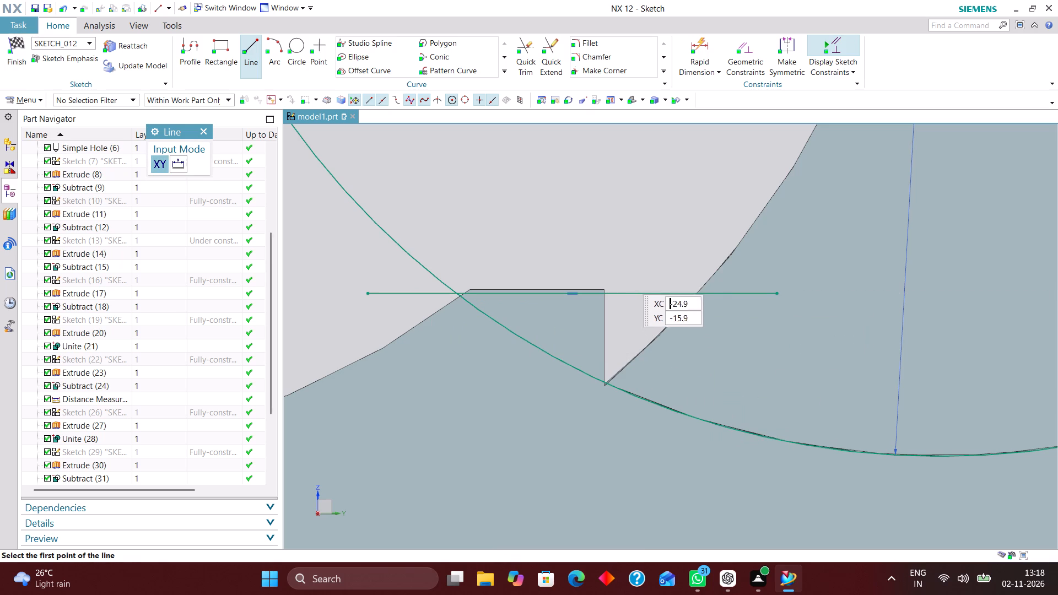
{"action": "left_click", "coordinate": [604, 252]}
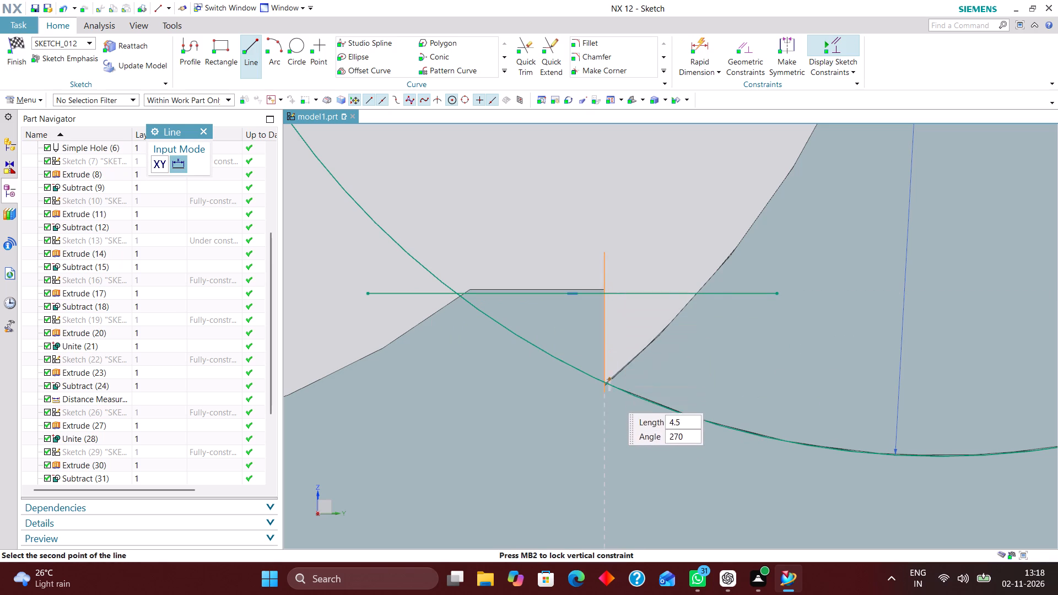
{"action": "left_click", "coordinate": [608, 442]}
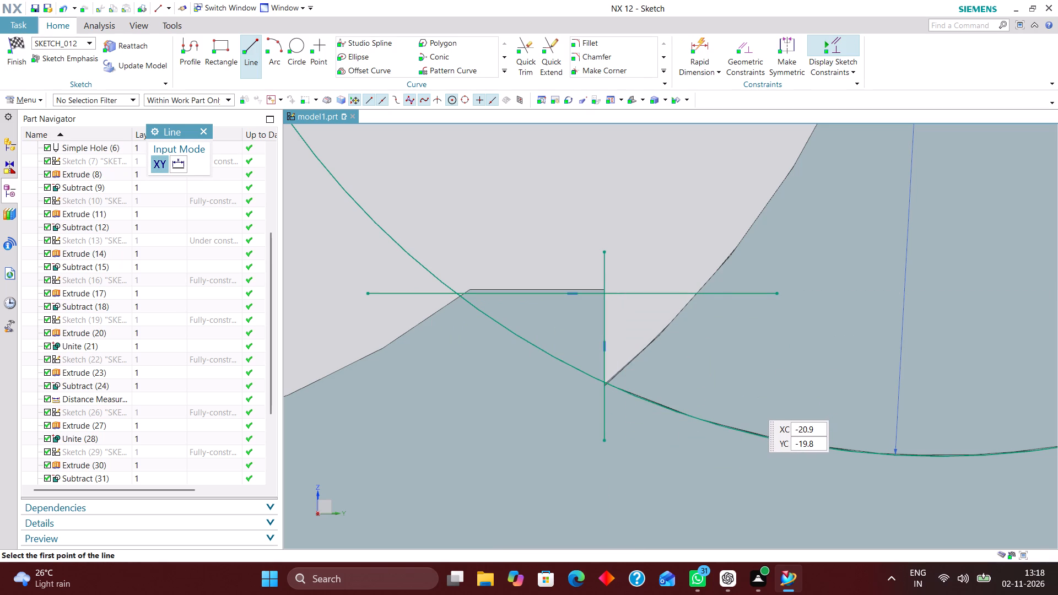
{"action": "left_click", "coordinate": [204, 128]}
Shift the horizontal line slightly down to about 15 mm above the base, where the circle crosses the block's sloped edge.
{"action": "scroll", "coordinate": [458, 286], "scroll_direction": "up", "scroll_amount": 3}
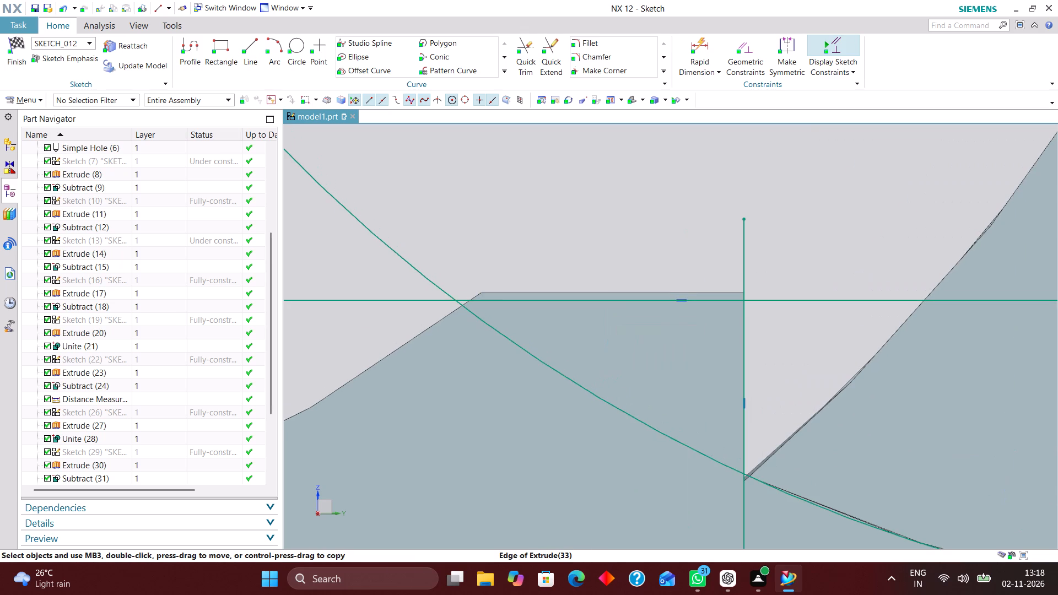
{"action": "left_click", "coordinate": [592, 300]}
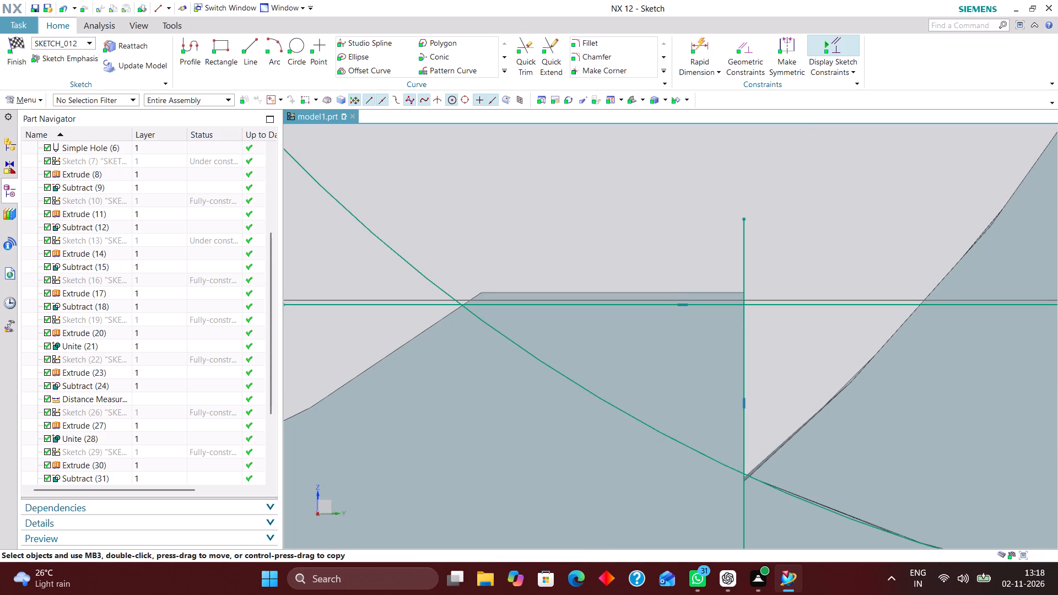
Quick Trim the excess ends of both lines and the outer part of the 50 mm circle, leaving a closed three-sided profile on the toe block.
{"action": "scroll", "coordinate": [612, 219], "scroll_direction": "down", "scroll_amount": 2}
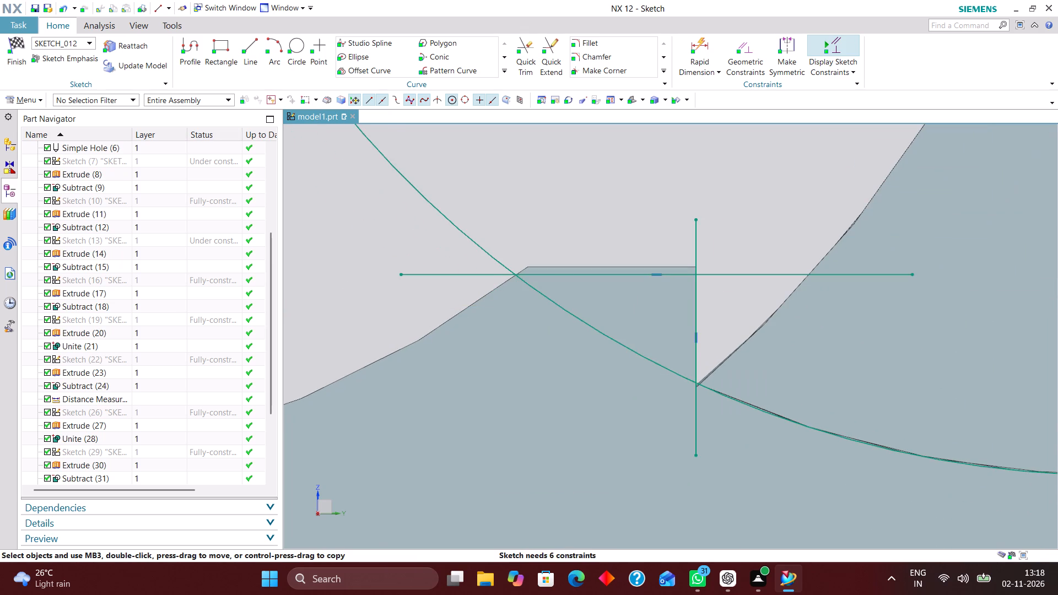
{"action": "scroll", "coordinate": [614, 218], "scroll_direction": "down", "scroll_amount": 1}
{"action": "scroll", "coordinate": [617, 210], "scroll_direction": "up", "scroll_amount": 3}
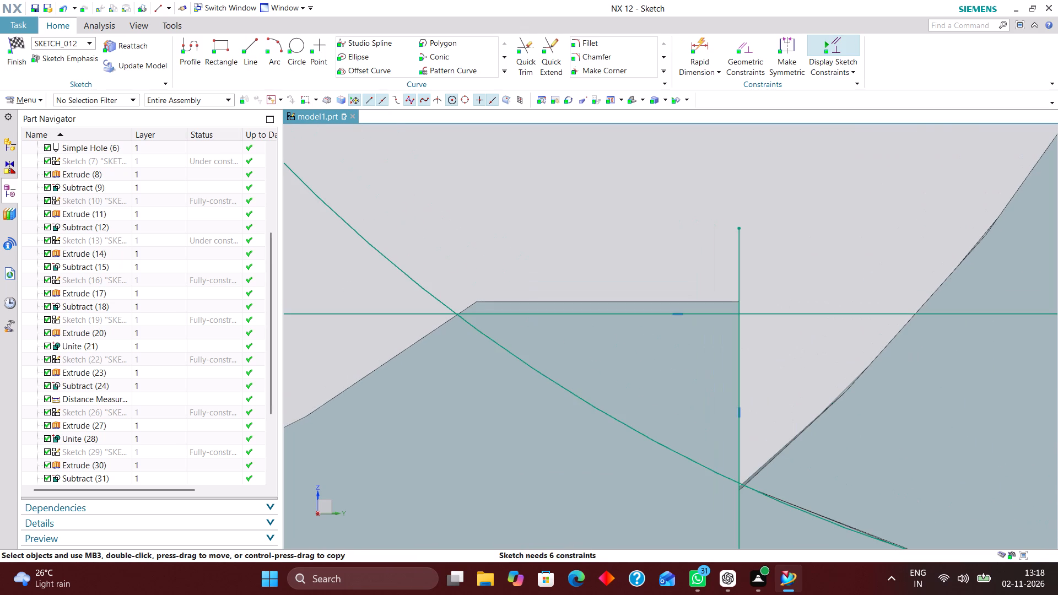
{"action": "scroll", "coordinate": [628, 226], "scroll_direction": "down", "scroll_amount": 1}
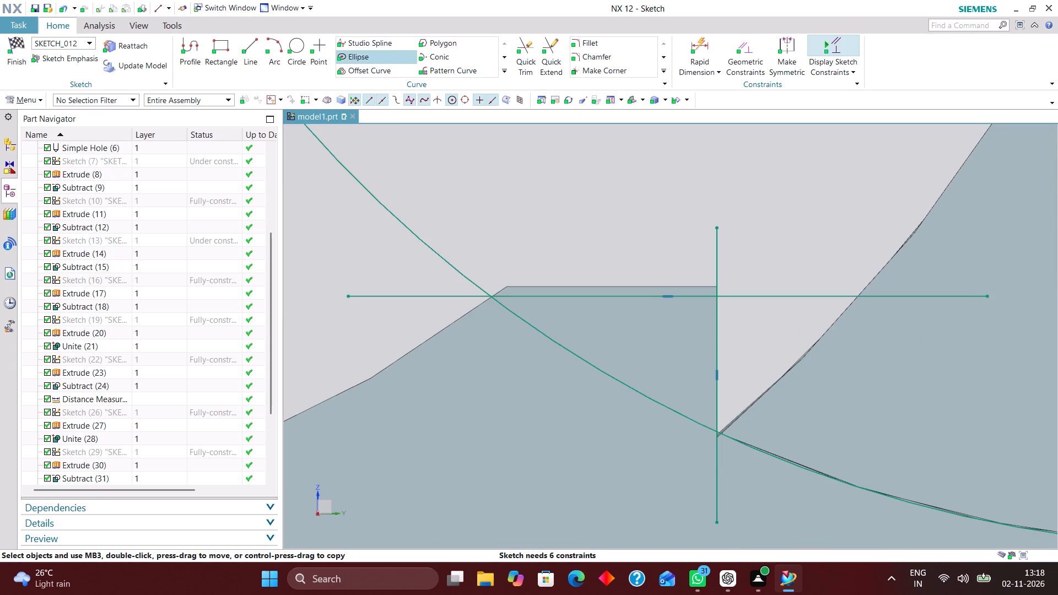
{"action": "left_click", "coordinate": [520, 54]}
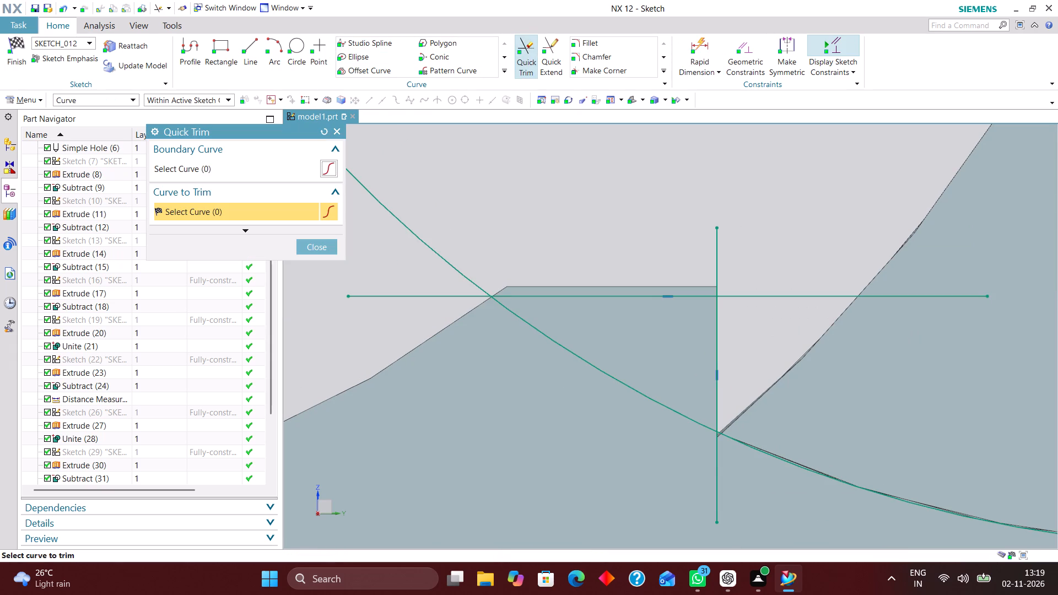
{"action": "left_click", "coordinate": [712, 249]}
{"action": "left_click", "coordinate": [789, 293]}
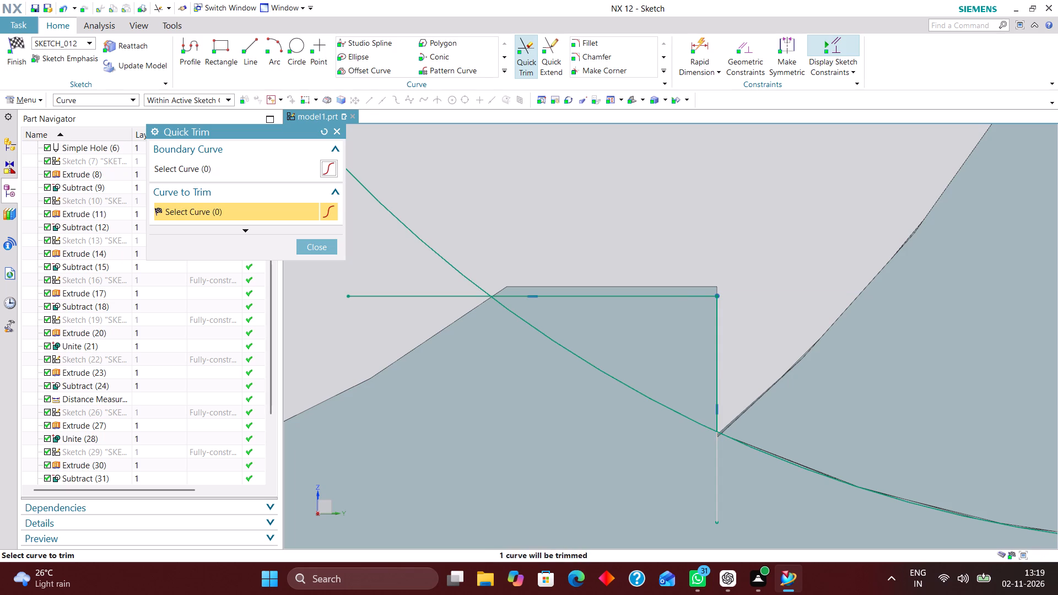
{"action": "left_click", "coordinate": [714, 505]}
{"action": "left_click", "coordinate": [404, 297]}
{"action": "scroll", "coordinate": [794, 487], "scroll_direction": "up", "scroll_amount": 3}
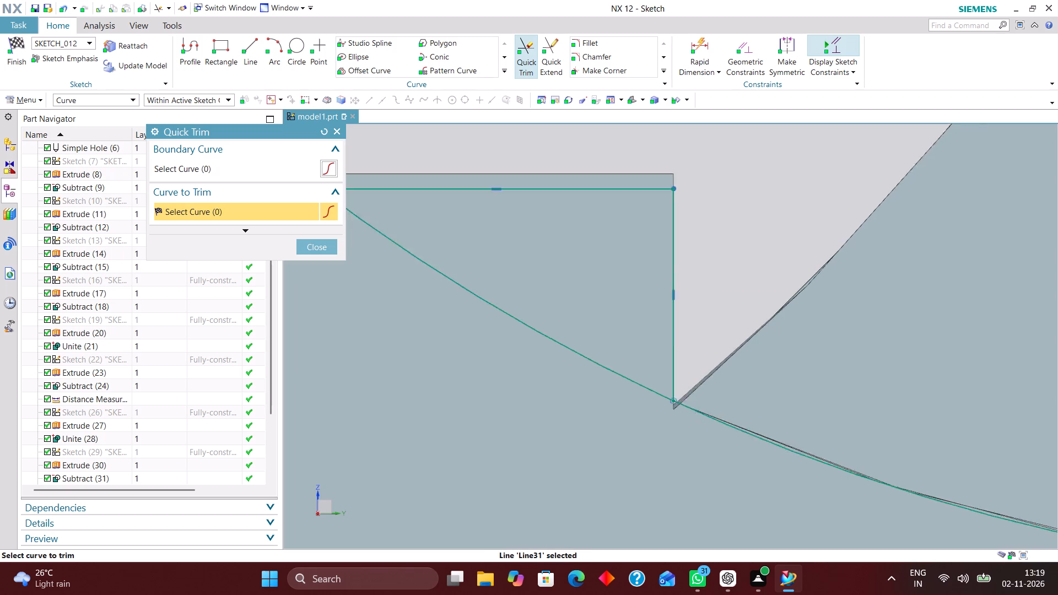
{"action": "scroll", "coordinate": [793, 487], "scroll_direction": "up", "scroll_amount": 3}
{"action": "scroll", "coordinate": [629, 360], "scroll_direction": "down", "scroll_amount": 6}
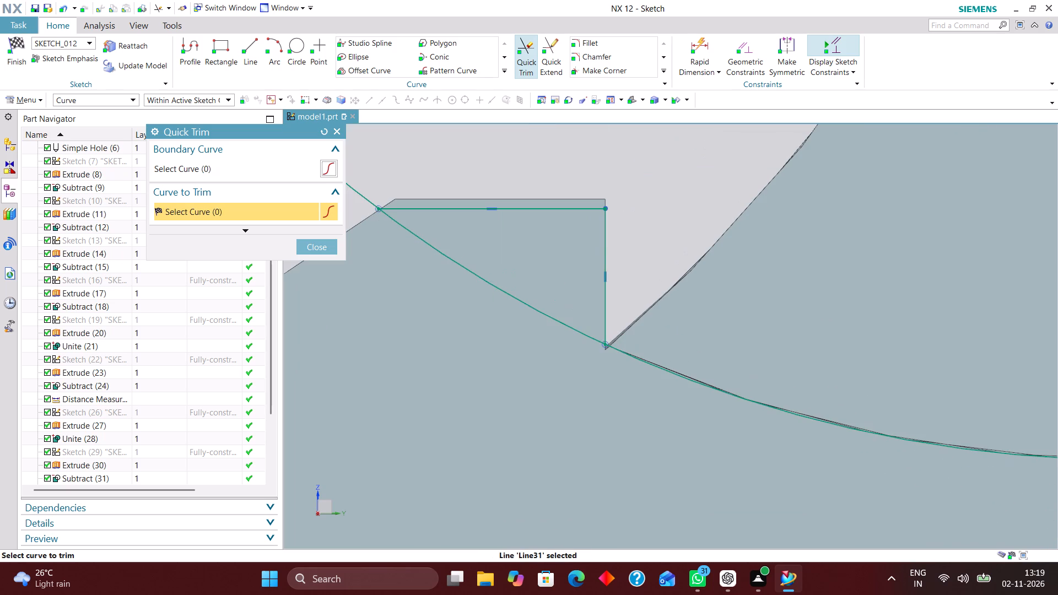
{"action": "scroll", "coordinate": [641, 365], "scroll_direction": "down", "scroll_amount": 1}
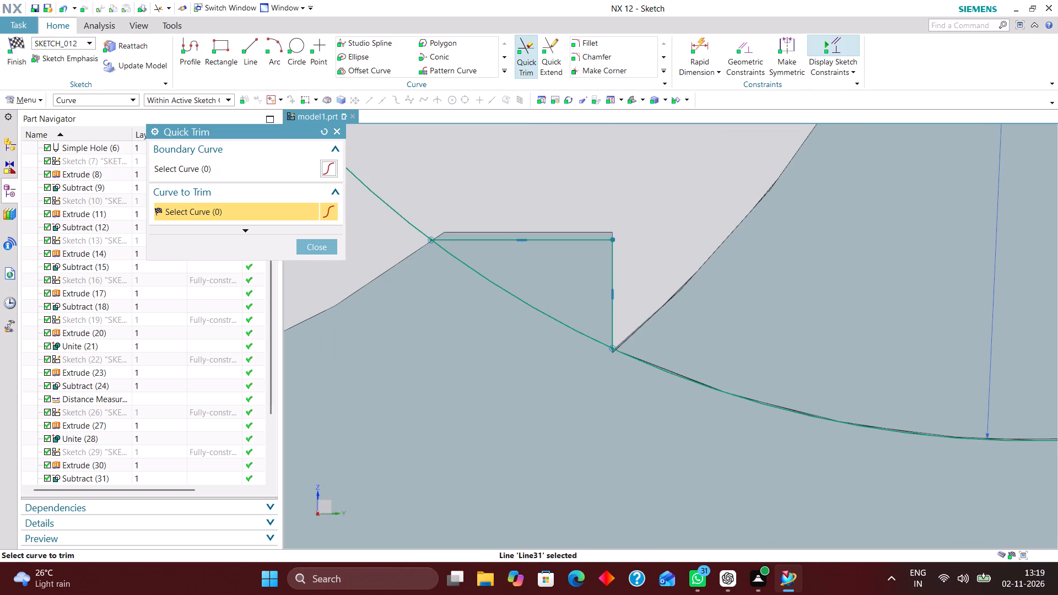
{"action": "scroll", "coordinate": [458, 312], "scroll_direction": "down", "scroll_amount": 4}
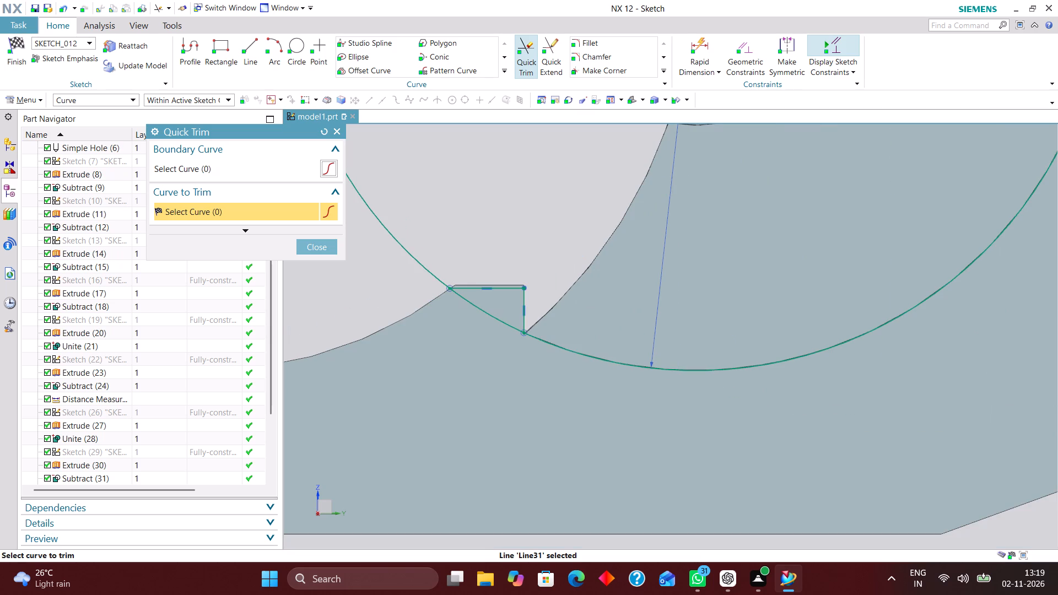
{"action": "left_click", "coordinate": [424, 266]}
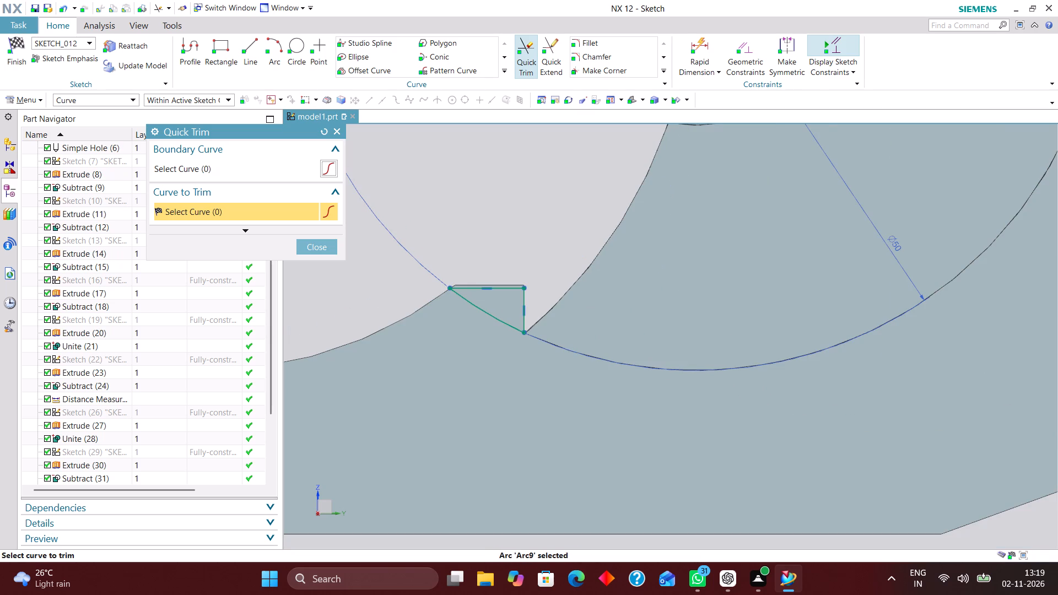
{"action": "left_click", "coordinate": [316, 249]}
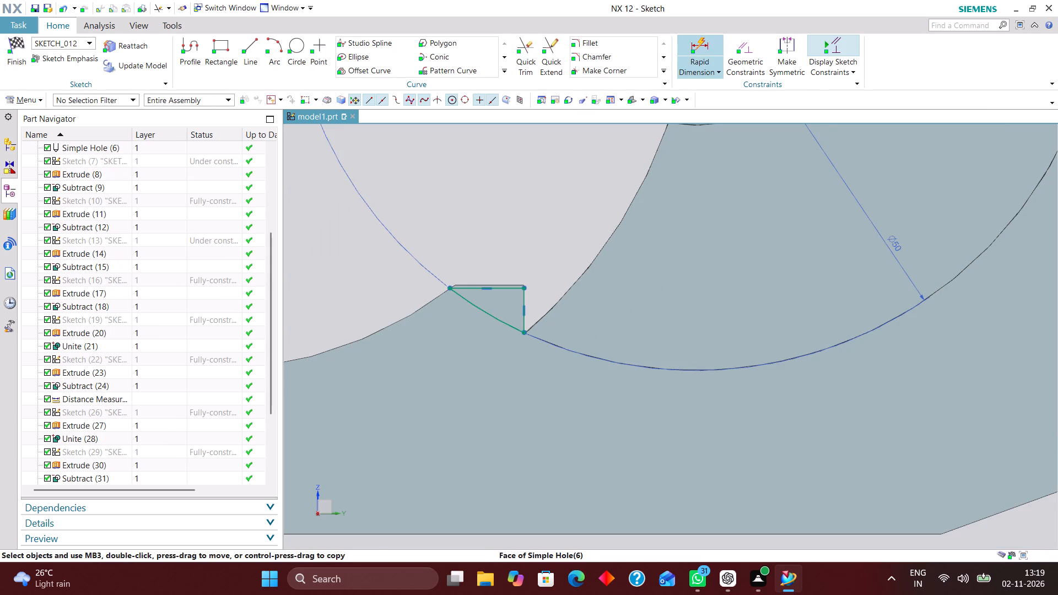
Dimension the horizontal line from the part's bottom edge and the vertical line from its end edge, keeping the drawn values, and finish the sketch.
{"action": "left_click", "coordinate": [703, 41]}
{"action": "scroll", "coordinate": [571, 442], "scroll_direction": "down", "scroll_amount": 2}
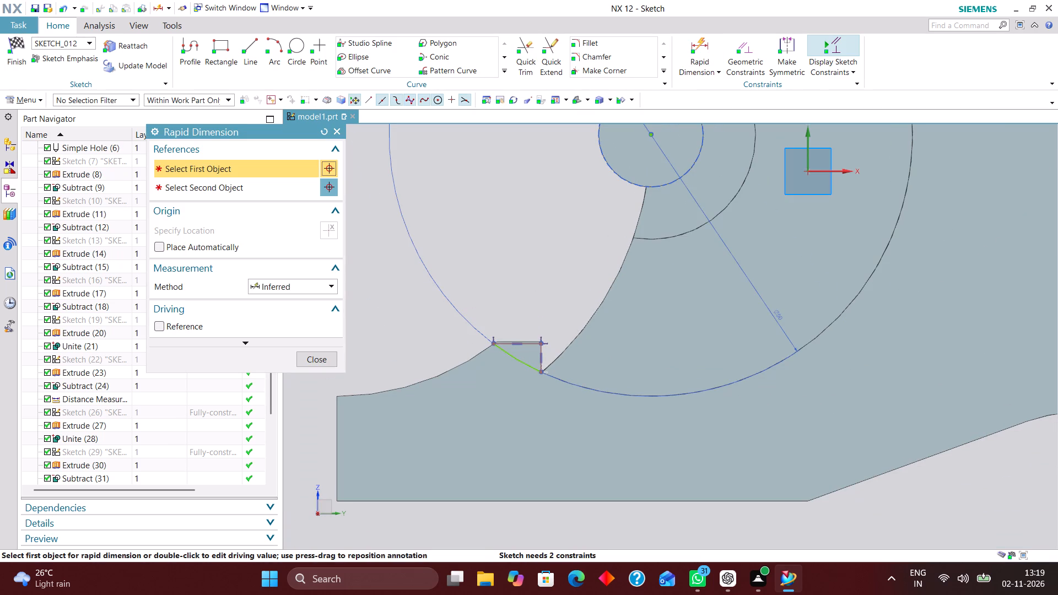
{"action": "left_click", "coordinate": [517, 502]}
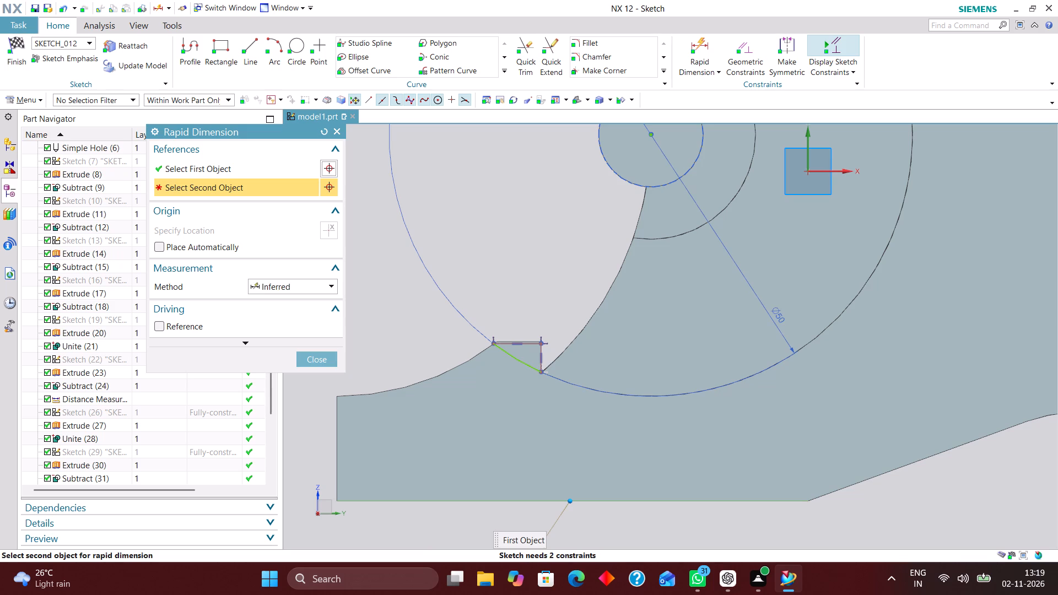
{"action": "left_click", "coordinate": [530, 342]}
{"action": "left_click", "coordinate": [628, 418]}
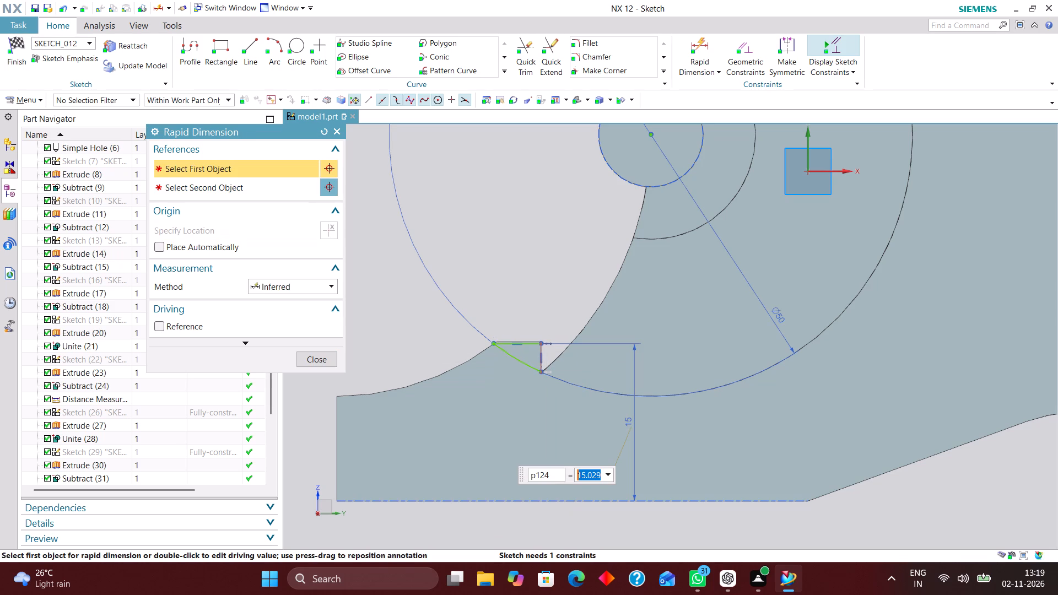
{"action": "left_click", "coordinate": [336, 466]}
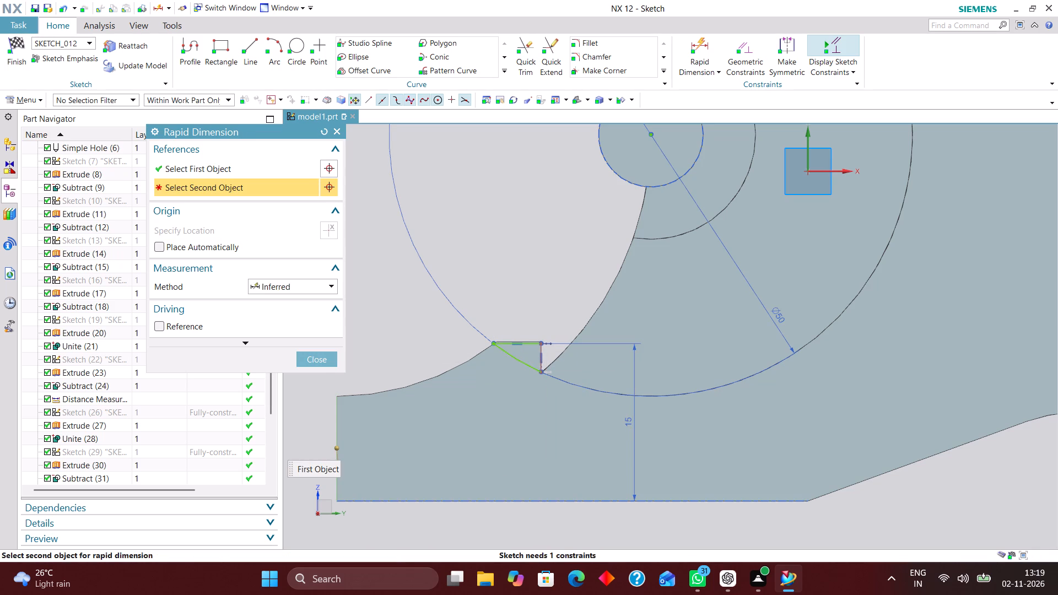
{"action": "left_click", "coordinate": [542, 362]}
{"action": "left_click", "coordinate": [460, 527]}
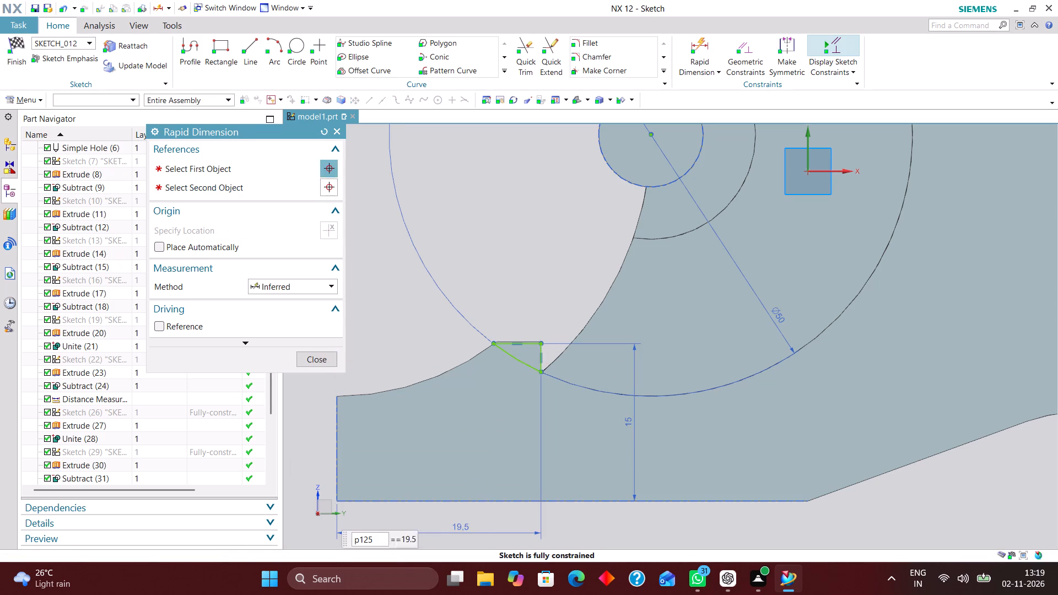
{"action": "left_click", "coordinate": [319, 356]}
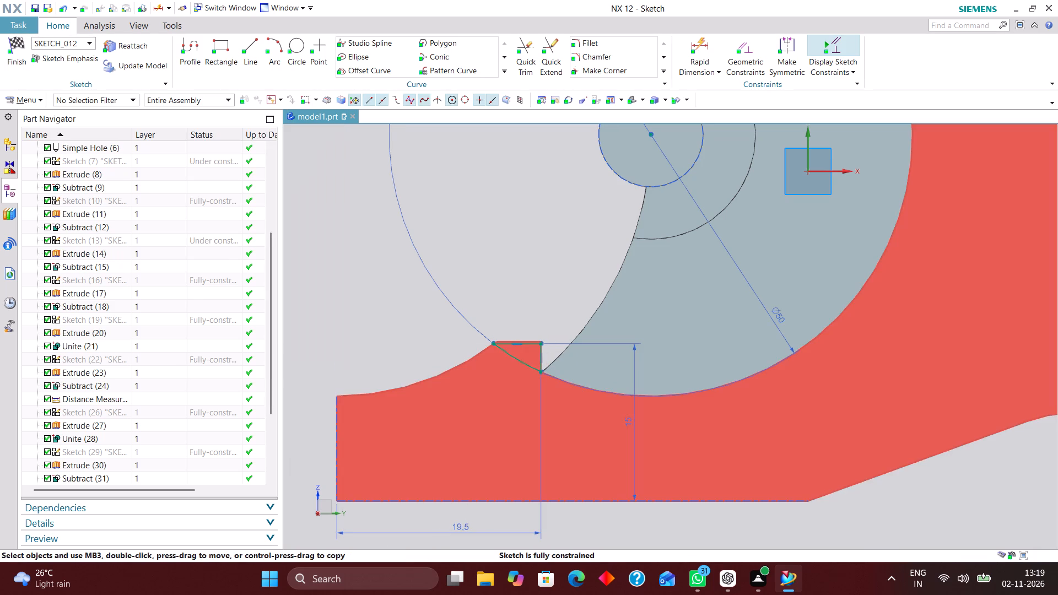
{"action": "left_click", "coordinate": [17, 38]}
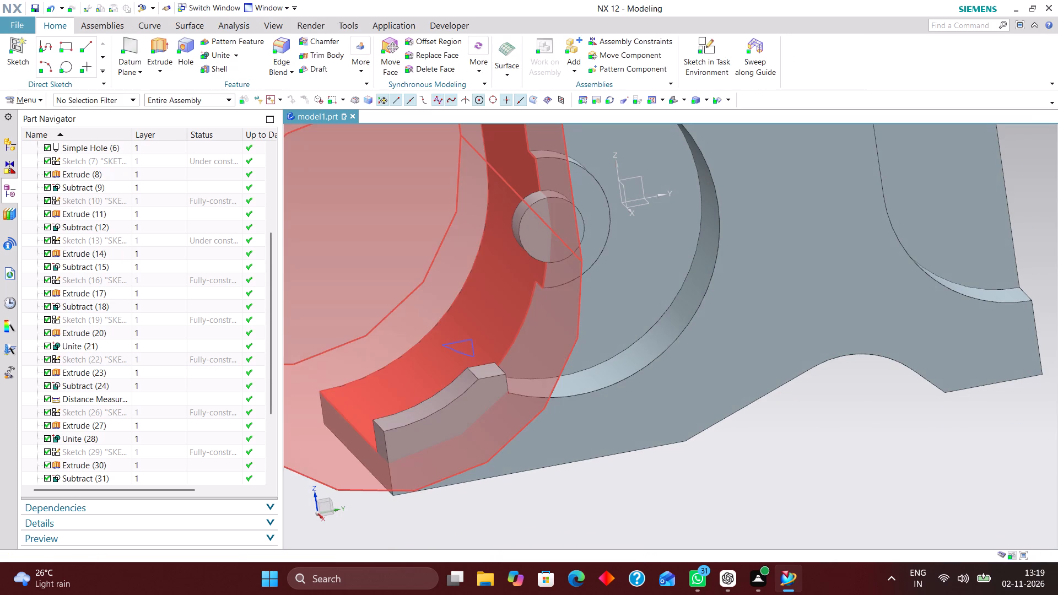
Extrude the three-sided profile from 6 mm to 49 mm through the toe block as a separate body, with Boolean set to None.
{"action": "left_click", "coordinate": [160, 44]}
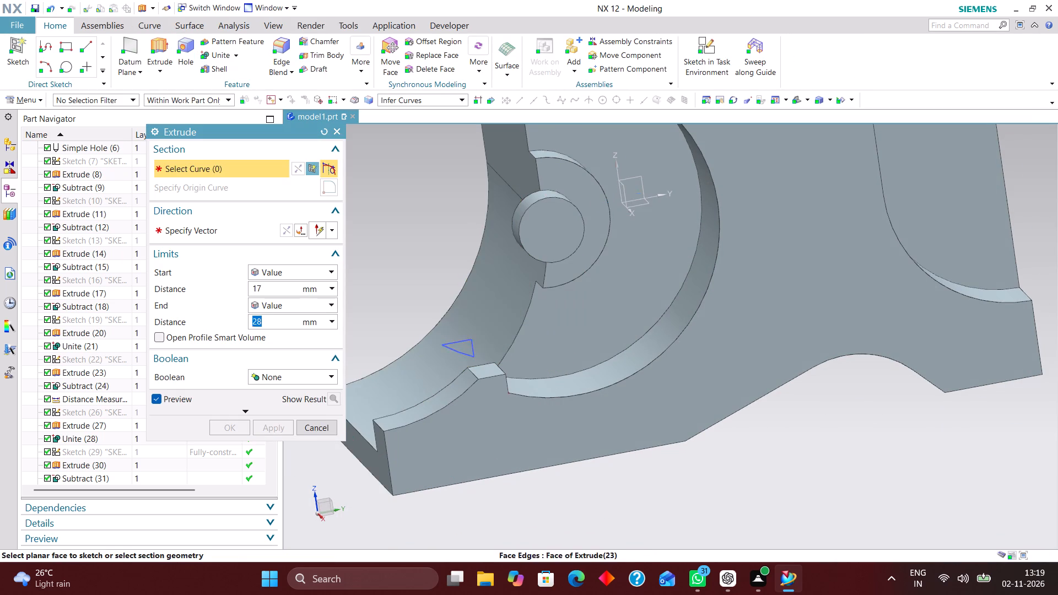
{"action": "left_click", "coordinate": [447, 347]}
{"action": "left_click_drag", "start_coordinate": [499, 387], "coordinate": [525, 420]}
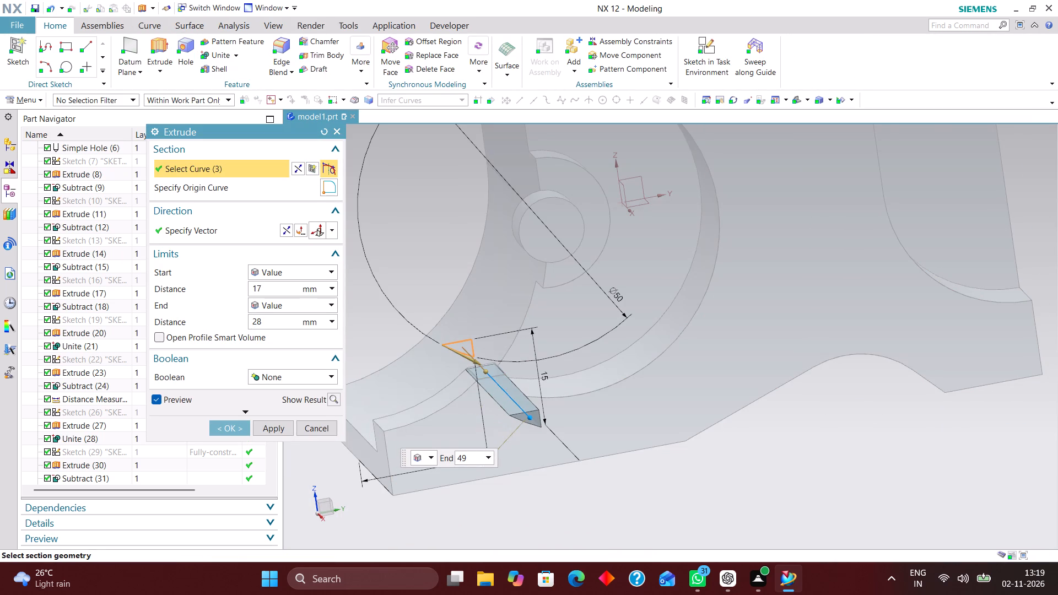
{"action": "left_click_drag", "start_coordinate": [525, 420], "coordinate": [525, 421]}
{"action": "left_click_drag", "start_coordinate": [485, 371], "coordinate": [467, 359]}
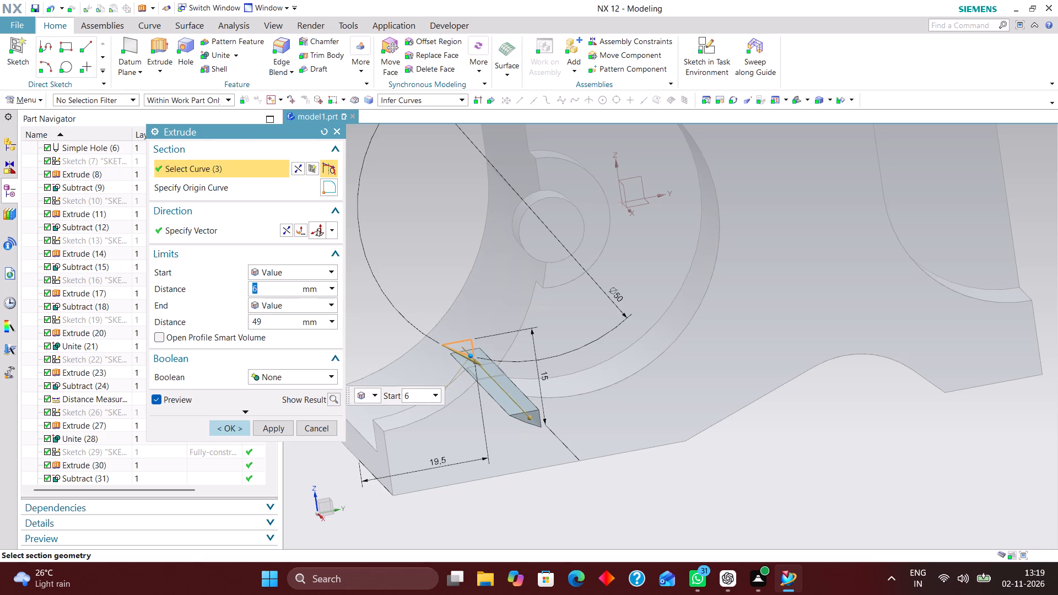
{"action": "left_click", "coordinate": [236, 426]}
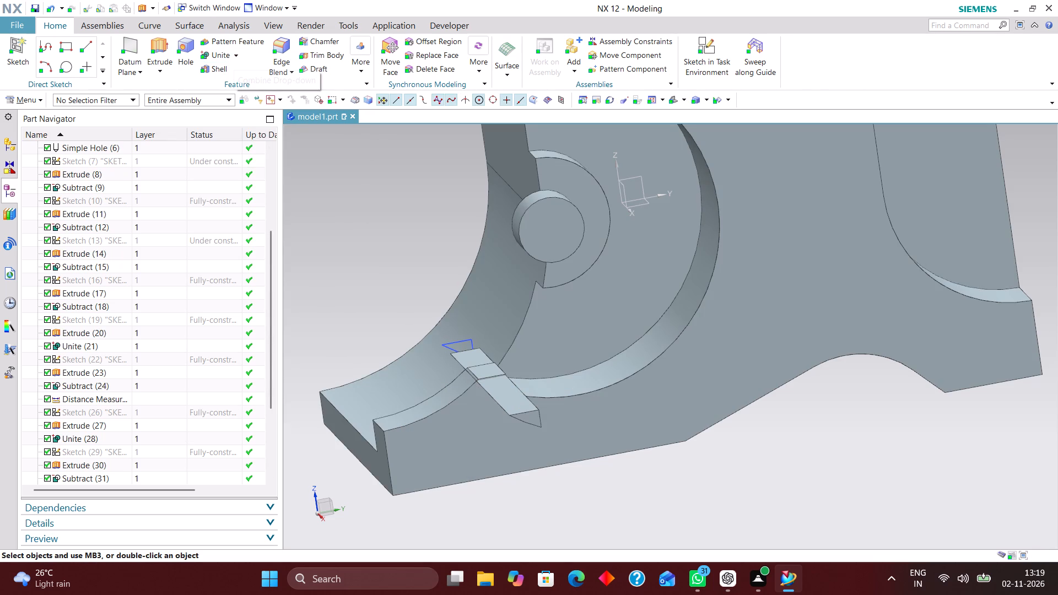
Subtract the extruded three-sided body from the bracket body at the toe block.
{"action": "left_click", "coordinate": [235, 55]}
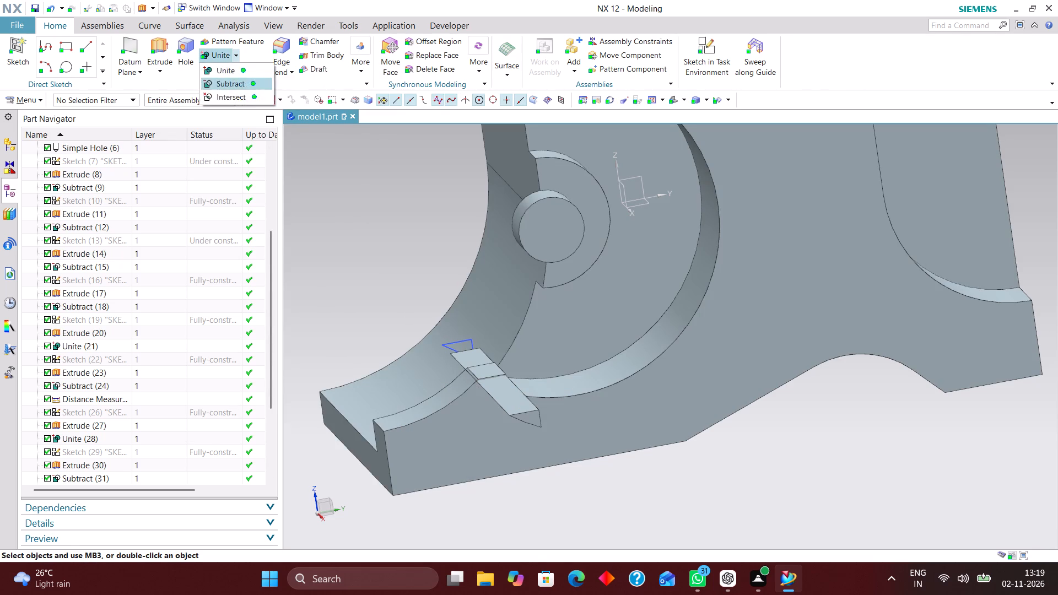
{"action": "left_click", "coordinate": [251, 81]}
{"action": "left_click", "coordinate": [441, 431]}
{"action": "left_click", "coordinate": [524, 419]}
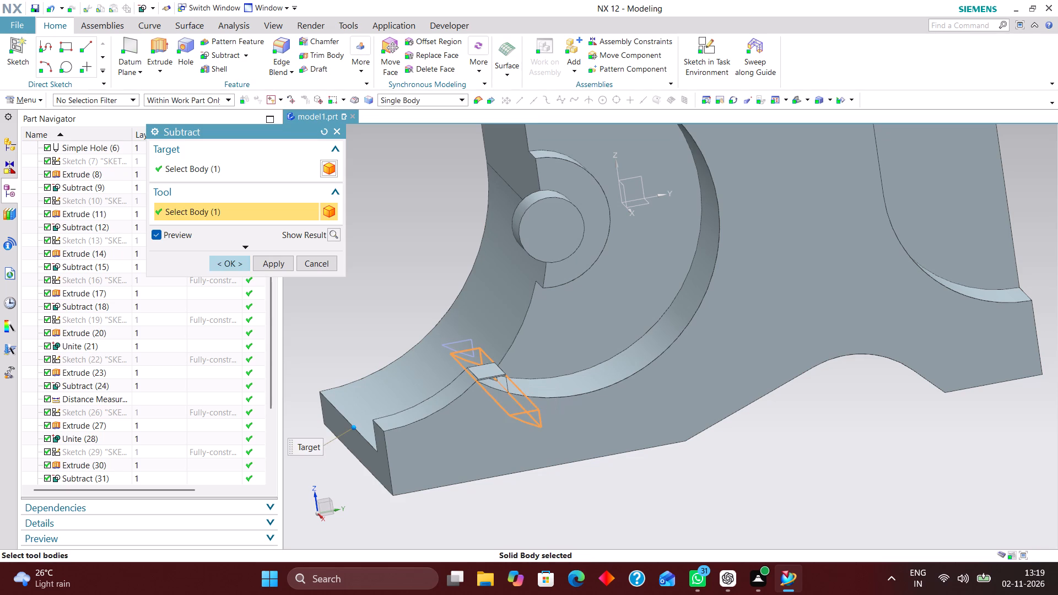
{"action": "left_click", "coordinate": [231, 266]}
Examine the toe area around the new cut from several angles, including close up beside the circular recess.
{"action": "scroll", "coordinate": [495, 381], "scroll_direction": "up", "scroll_amount": 3}
{"action": "middle_click_drag", "start_coordinate": [558, 399], "coordinate": [558, 395]}
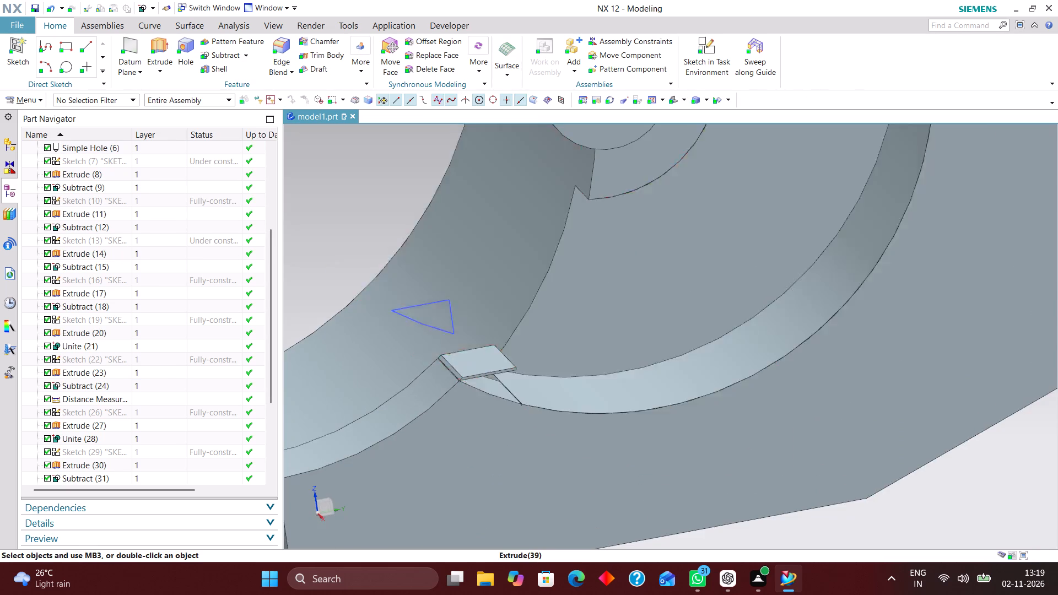
{"action": "middle_click_drag", "start_coordinate": [558, 395], "coordinate": [555, 392]}
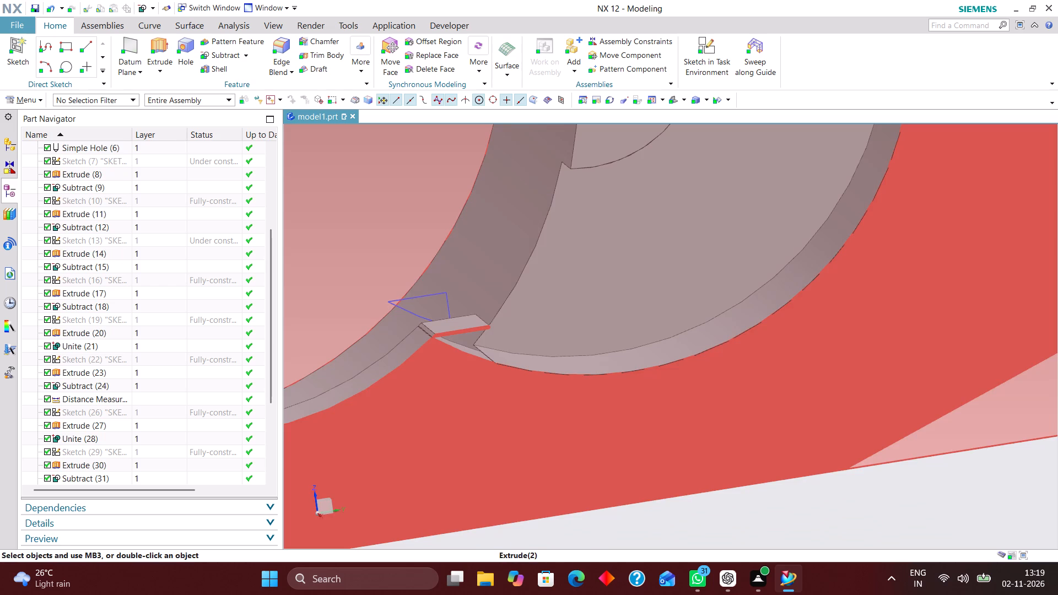
{"action": "scroll", "coordinate": [520, 397], "scroll_direction": "down", "scroll_amount": 2}
{"action": "scroll", "coordinate": [465, 347], "scroll_direction": "up", "scroll_amount": 4}
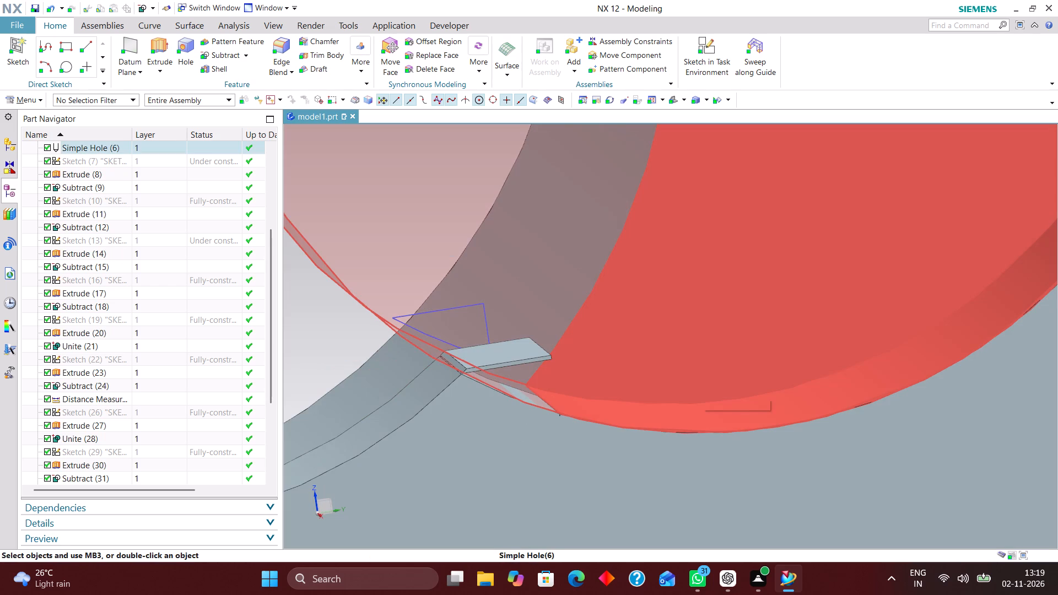
{"action": "left_click", "coordinate": [675, 100]}
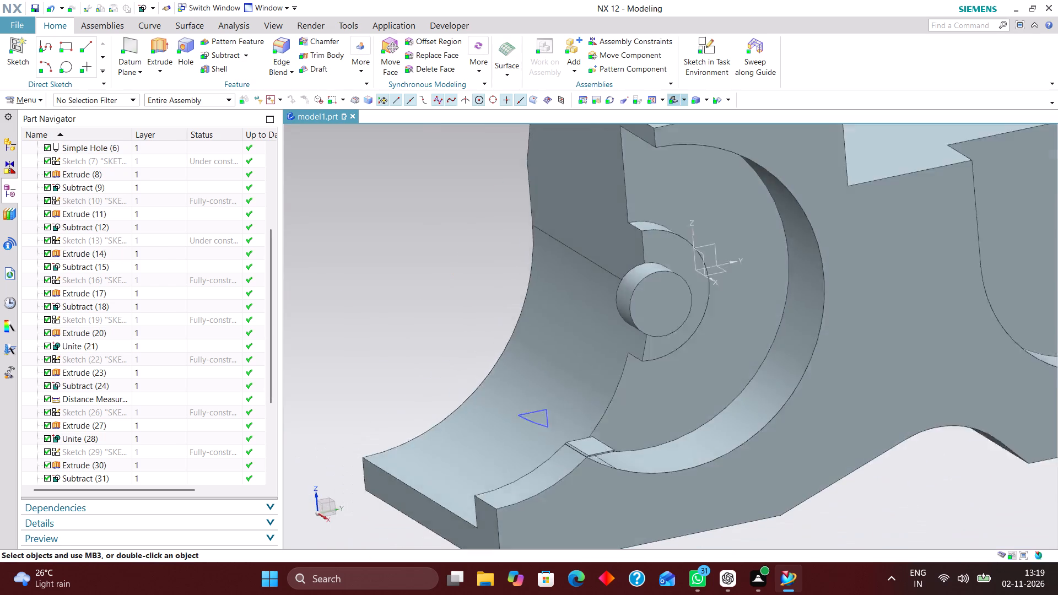
{"action": "scroll", "coordinate": [641, 459], "scroll_direction": "up", "scroll_amount": 3}
{"action": "middle_click_drag", "start_coordinate": [671, 426], "coordinate": [667, 421]}
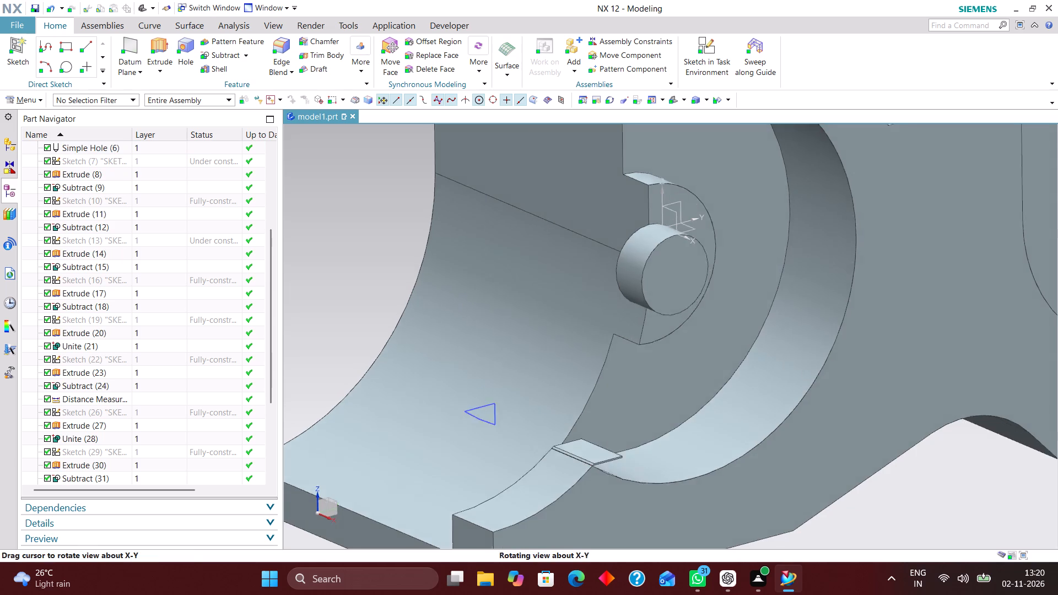
{"action": "middle_click_drag", "start_coordinate": [667, 421], "coordinate": [650, 419]}
Start a sketch on the datum YZ plane and draw a rectangle about 5.4 by 4.3 mm around the thin leftover piece above the cut.
{"action": "left_click", "coordinate": [704, 40]}
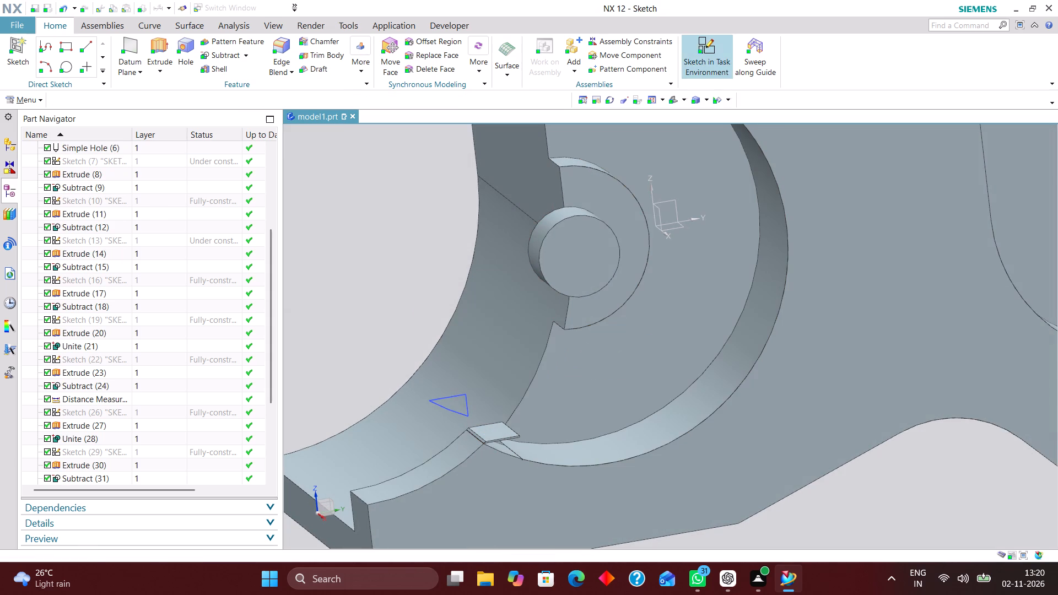
{"action": "left_click", "coordinate": [668, 201]}
{"action": "left_click", "coordinate": [276, 286]}
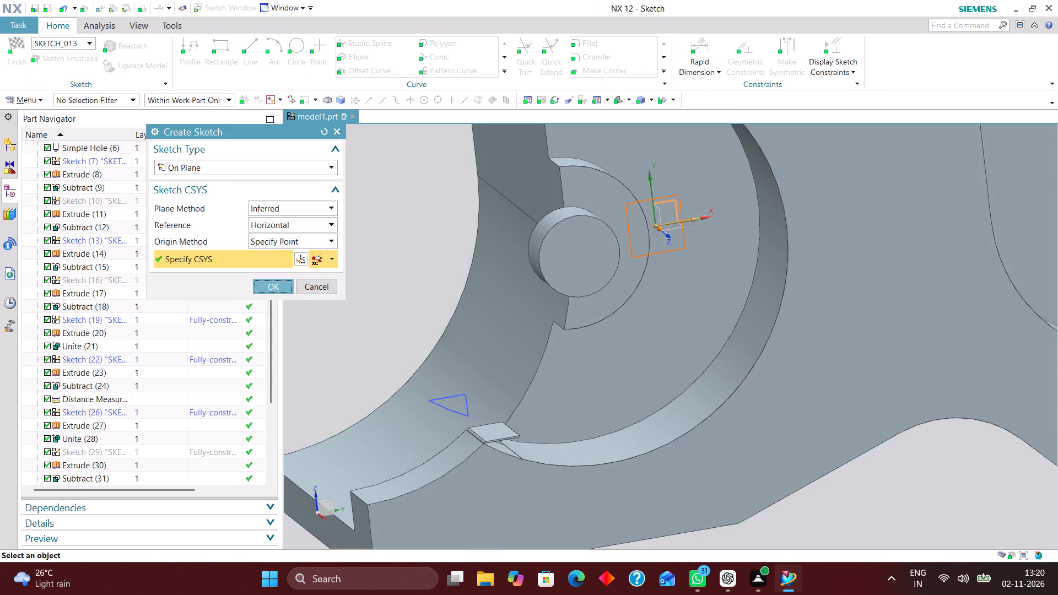
{"action": "scroll", "coordinate": [577, 347], "scroll_direction": "down", "scroll_amount": 2}
{"action": "scroll", "coordinate": [479, 441], "scroll_direction": "up", "scroll_amount": 5}
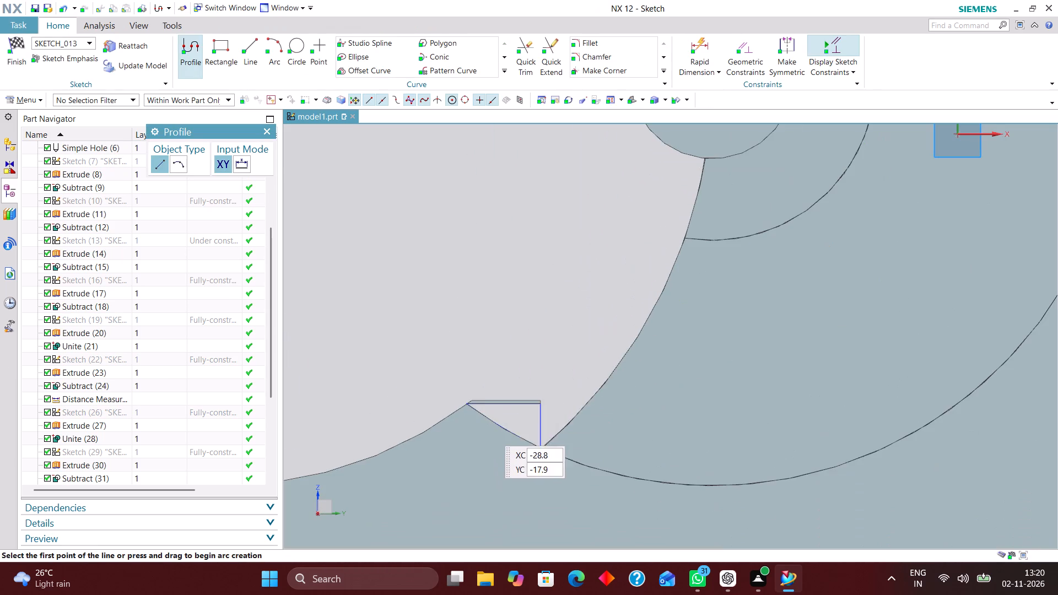
{"action": "scroll", "coordinate": [528, 420], "scroll_direction": "up", "scroll_amount": 3}
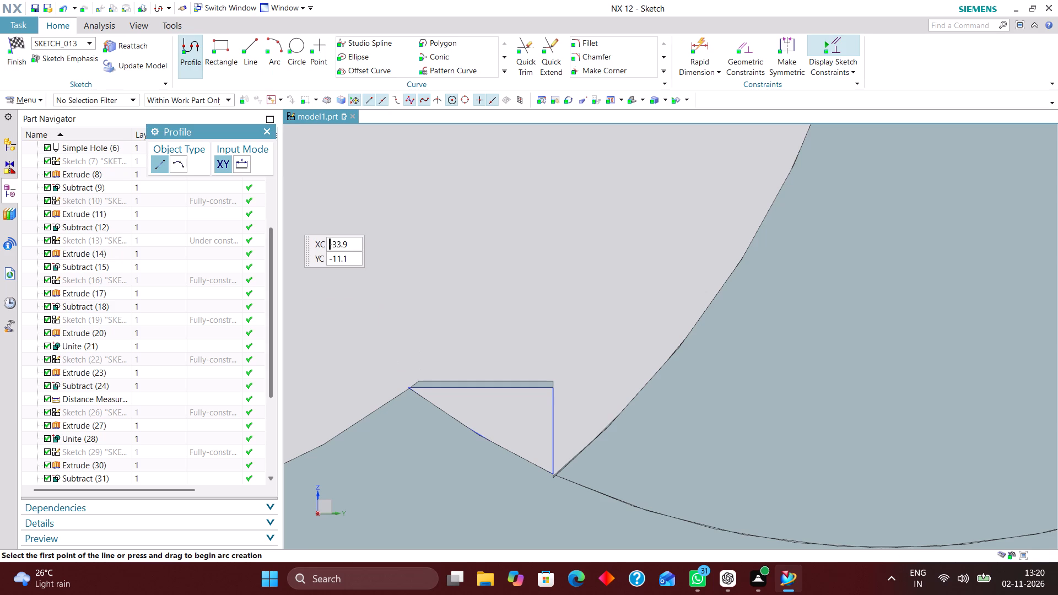
{"action": "left_click", "coordinate": [224, 45]}
{"action": "left_click", "coordinate": [572, 409]}
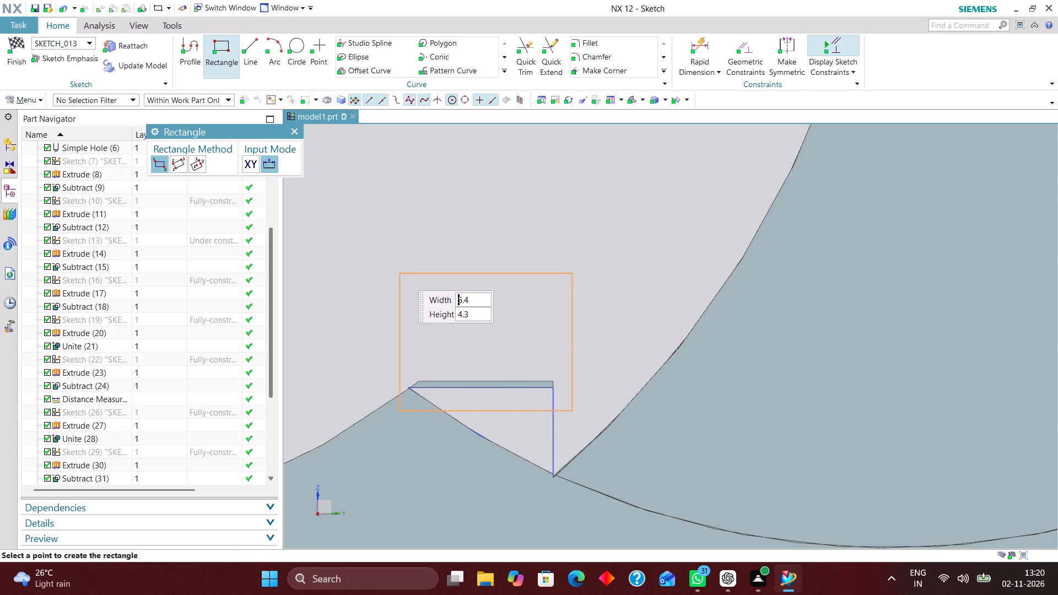
{"action": "left_click", "coordinate": [400, 272]}
{"action": "left_click", "coordinate": [293, 128]}
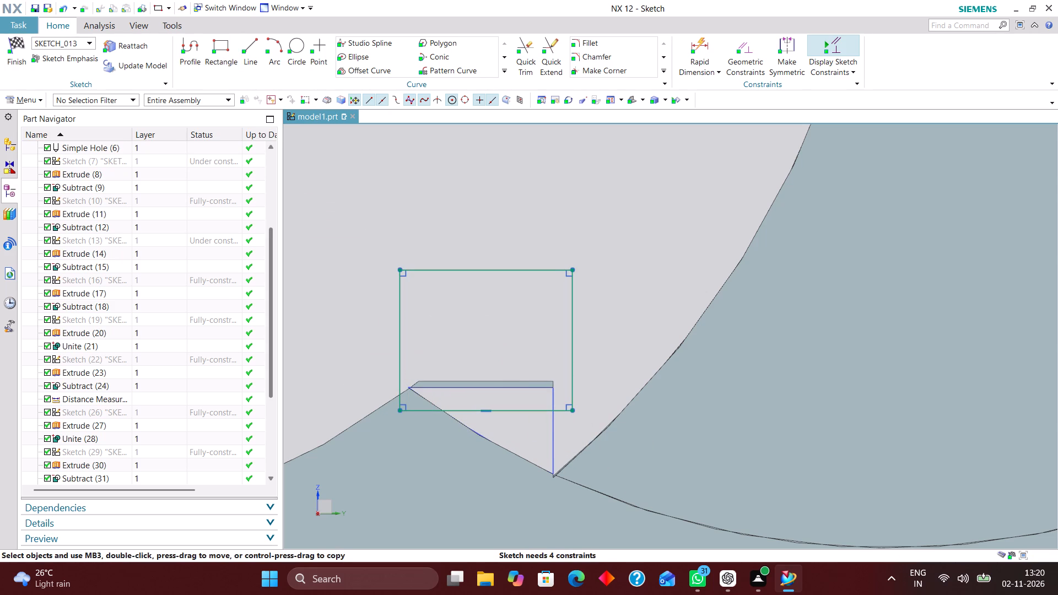
Fit the rectangle to the leftover piece, moving its lower edge onto the three-sided profile's horizontal line and its sides to that line's ends.
{"action": "left_click_drag", "start_coordinate": [488, 410], "coordinate": [487, 392]}
{"action": "left_click_drag", "start_coordinate": [576, 343], "coordinate": [562, 340]}
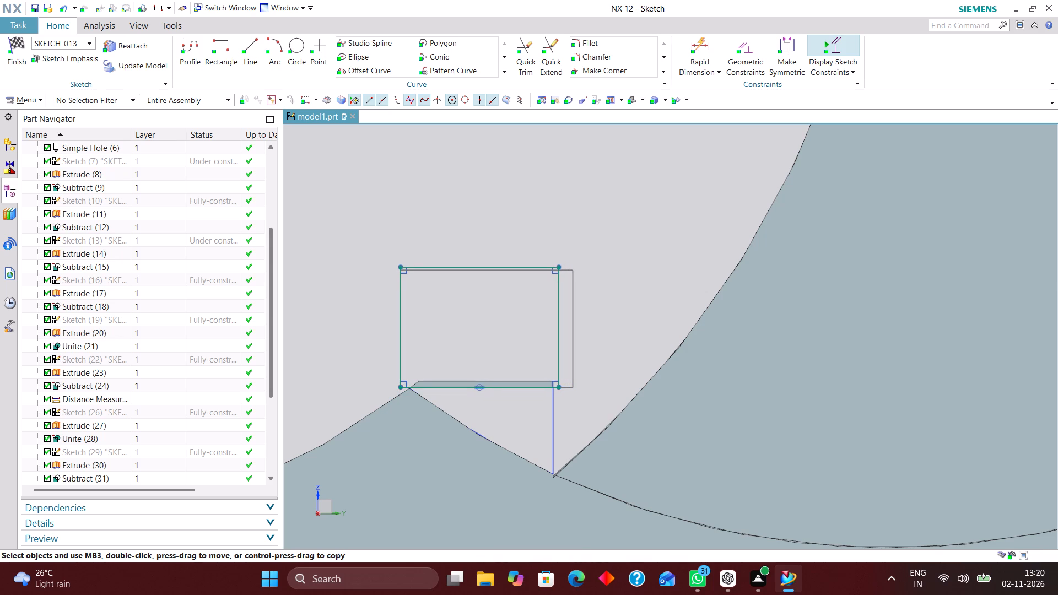
{"action": "left_click_drag", "start_coordinate": [562, 340], "coordinate": [558, 339]}
{"action": "left_click_drag", "start_coordinate": [402, 334], "coordinate": [411, 334]}
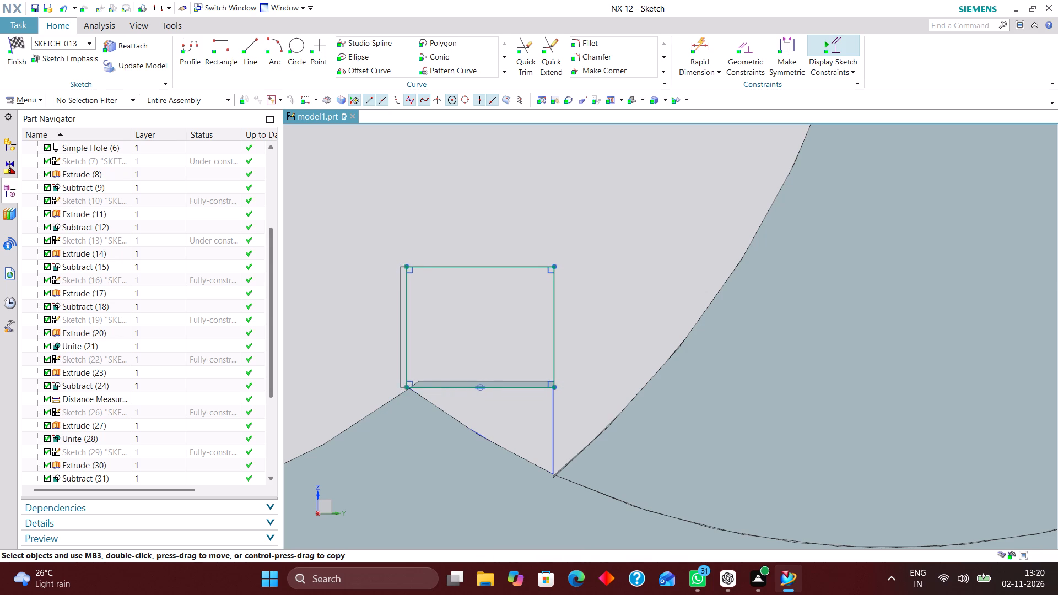
{"action": "left_click_drag", "start_coordinate": [411, 334], "coordinate": [413, 332]}
{"action": "scroll", "coordinate": [408, 375], "scroll_direction": "up", "scroll_amount": 5}
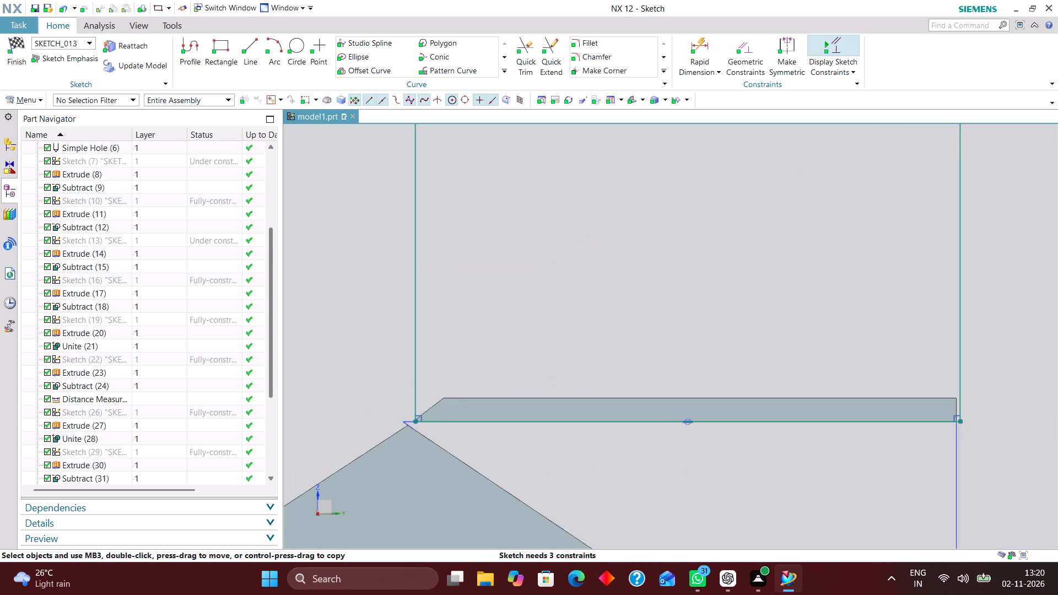
{"action": "scroll", "coordinate": [414, 375], "scroll_direction": "up", "scroll_amount": 3}
{"action": "scroll", "coordinate": [427, 445], "scroll_direction": "up", "scroll_amount": 5}
{"action": "left_click_drag", "start_coordinate": [392, 403], "coordinate": [367, 394]}
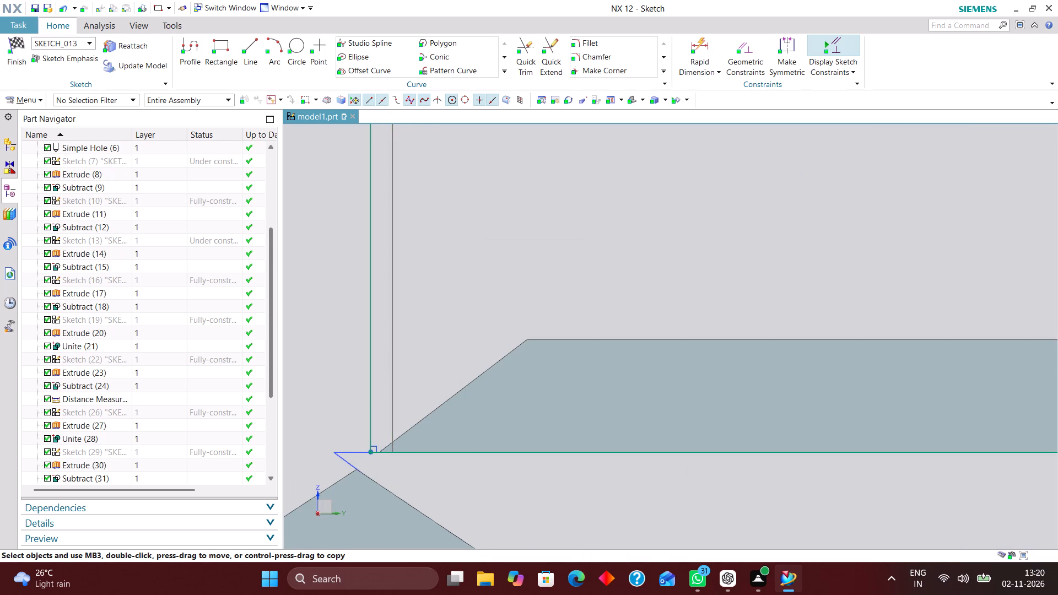
{"action": "left_click_drag", "start_coordinate": [367, 394], "coordinate": [363, 392]}
{"action": "scroll", "coordinate": [382, 367], "scroll_direction": "down", "scroll_amount": 5}
{"action": "scroll", "coordinate": [497, 451], "scroll_direction": "down", "scroll_amount": 4}
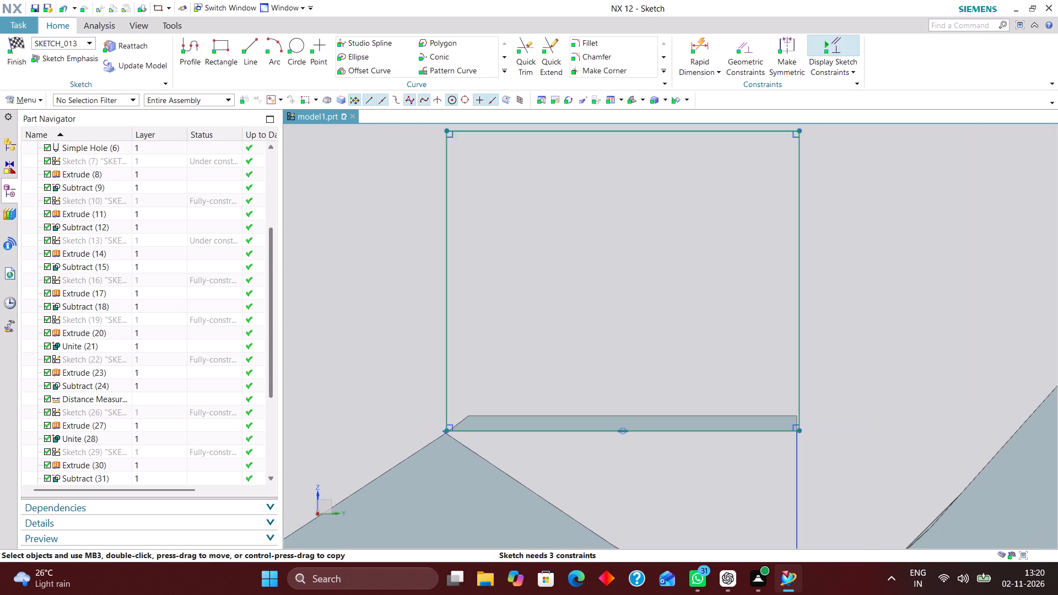
{"action": "left_click_drag", "start_coordinate": [624, 431], "coordinate": [621, 443]}
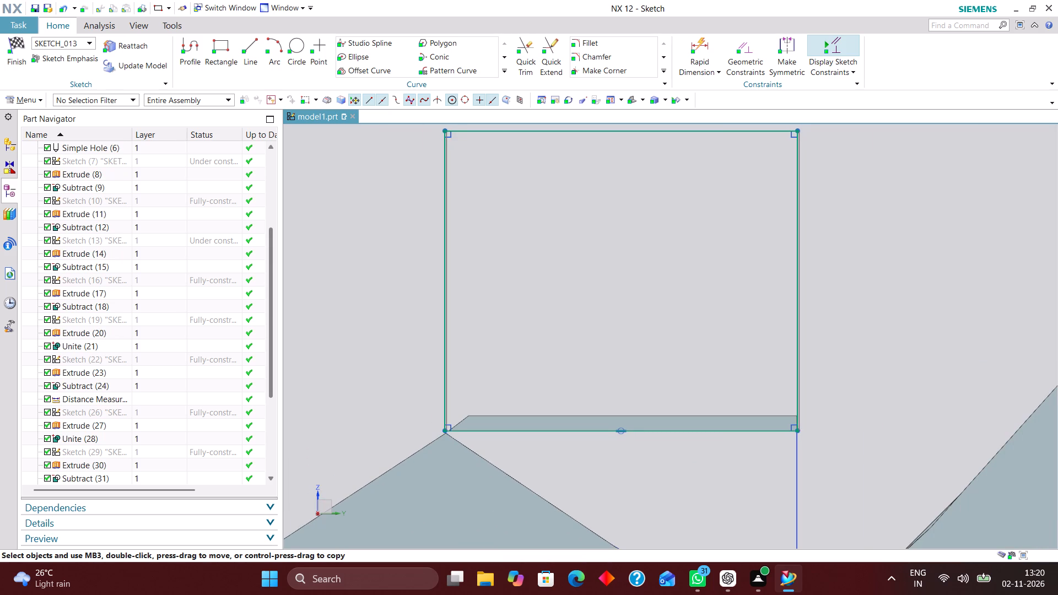
{"action": "left_click_drag", "start_coordinate": [621, 443], "coordinate": [624, 456]}
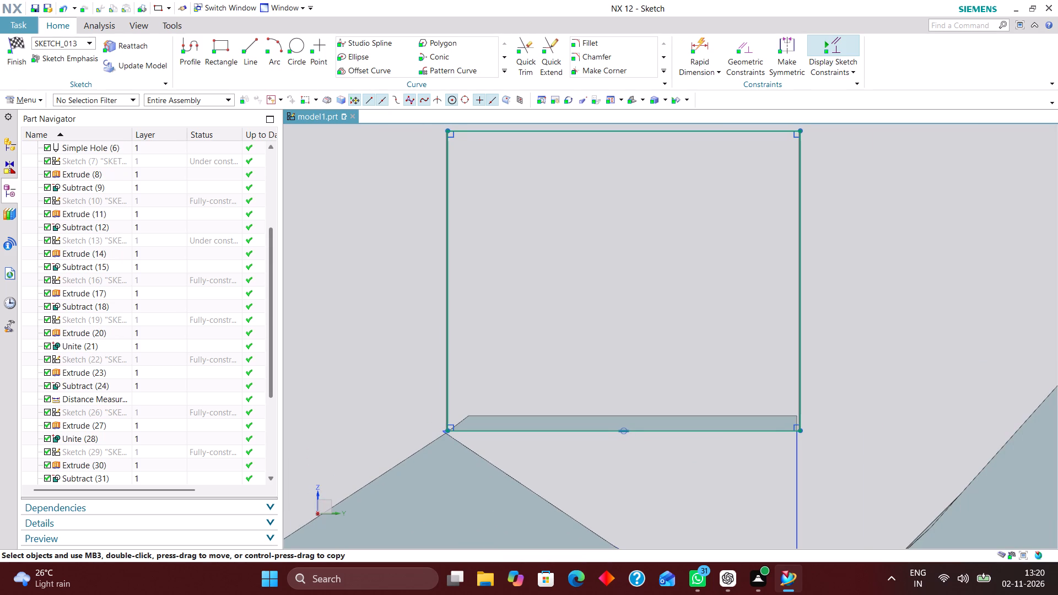
Lower the rectangle's upper edge to roughly half the height above the leftover piece and finish the sketch.
{"action": "left_click_drag", "start_coordinate": [638, 131], "coordinate": [631, 286]}
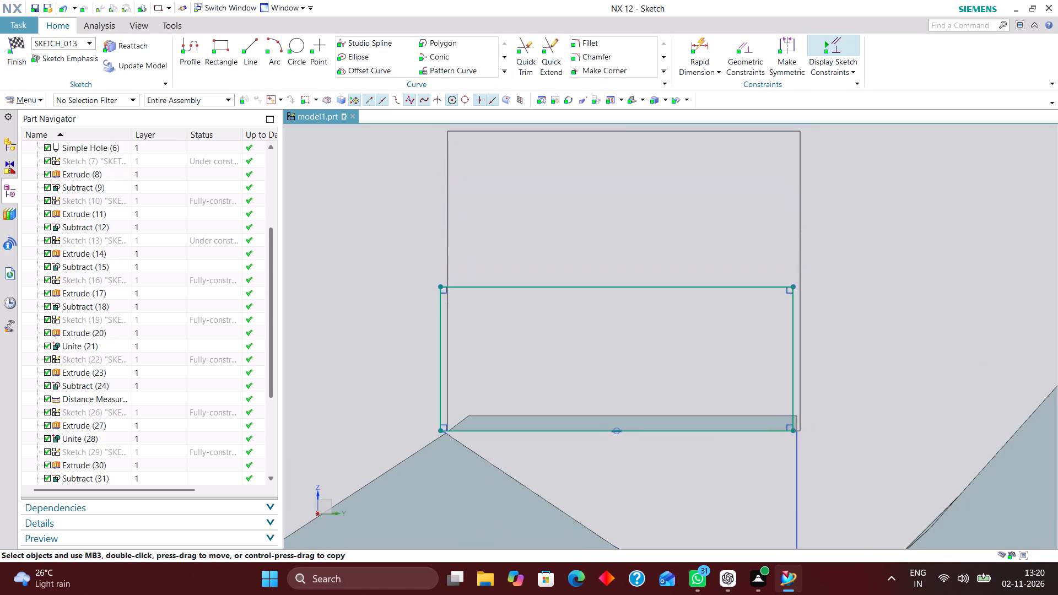
{"action": "left_click_drag", "start_coordinate": [631, 286], "coordinate": [638, 285]}
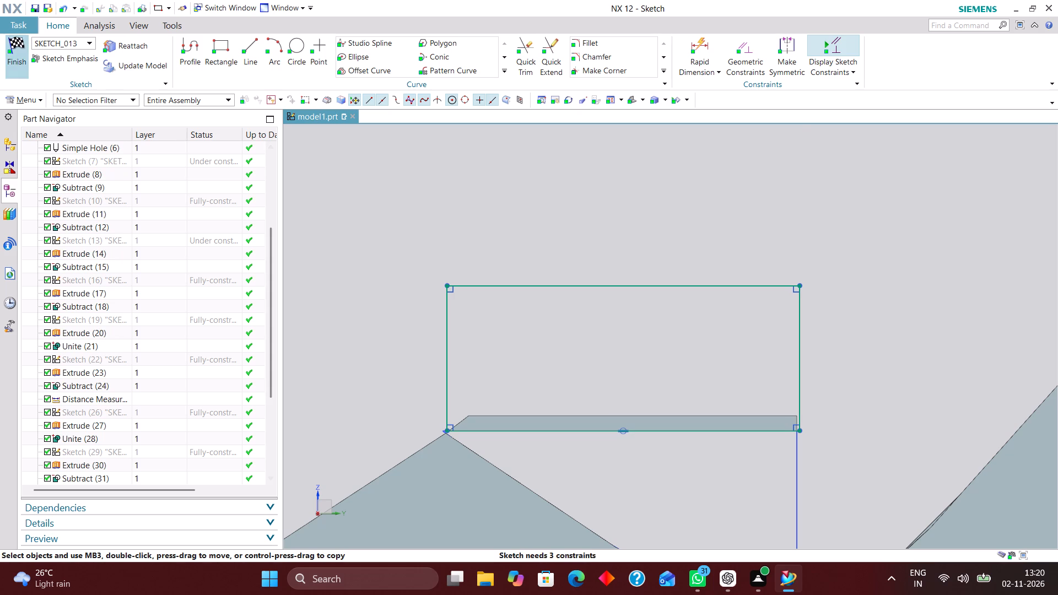
{"action": "left_click", "coordinate": [15, 46]}
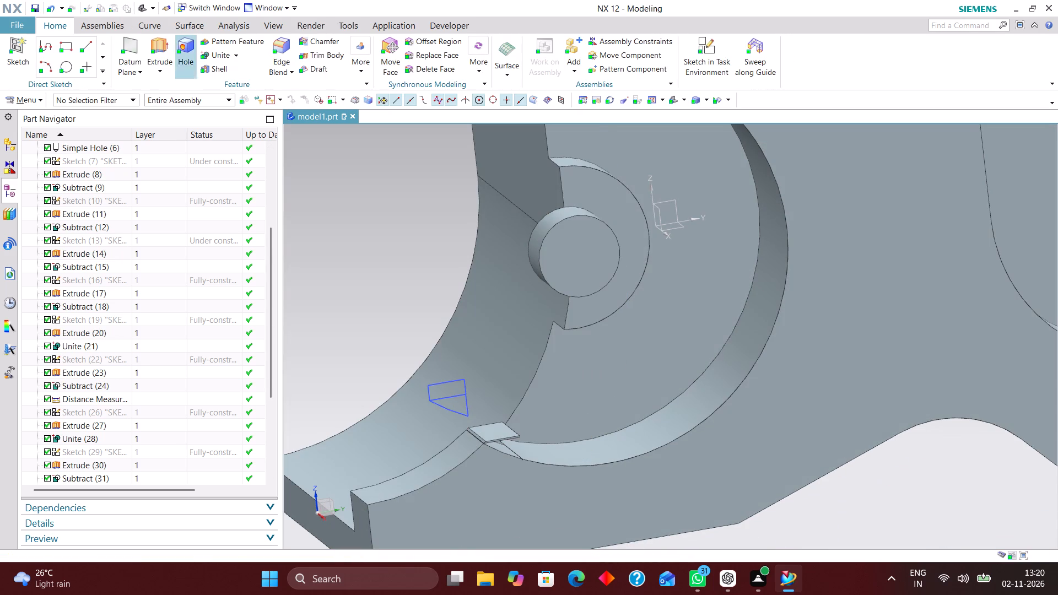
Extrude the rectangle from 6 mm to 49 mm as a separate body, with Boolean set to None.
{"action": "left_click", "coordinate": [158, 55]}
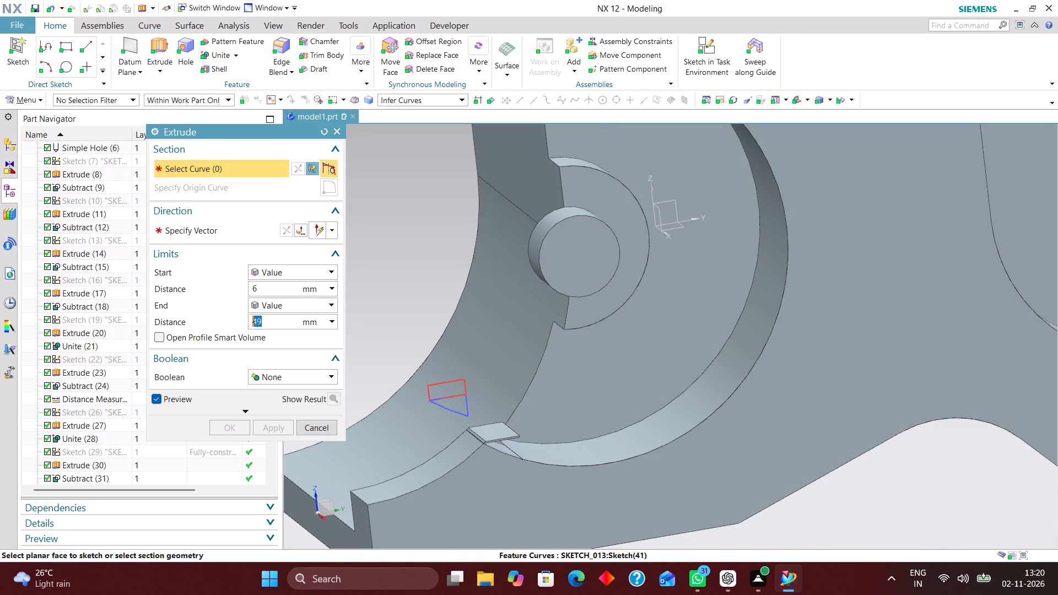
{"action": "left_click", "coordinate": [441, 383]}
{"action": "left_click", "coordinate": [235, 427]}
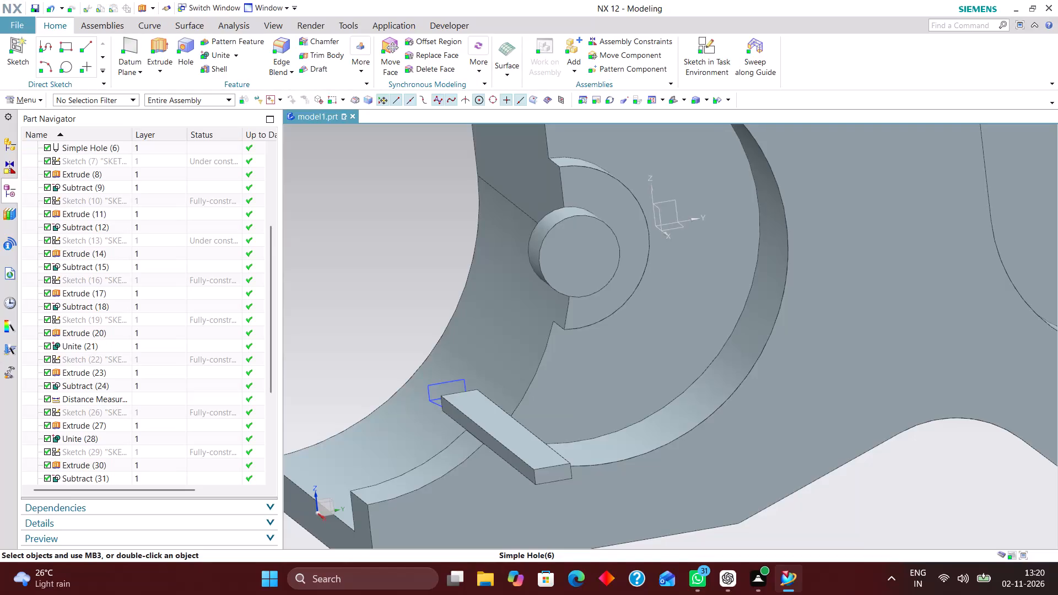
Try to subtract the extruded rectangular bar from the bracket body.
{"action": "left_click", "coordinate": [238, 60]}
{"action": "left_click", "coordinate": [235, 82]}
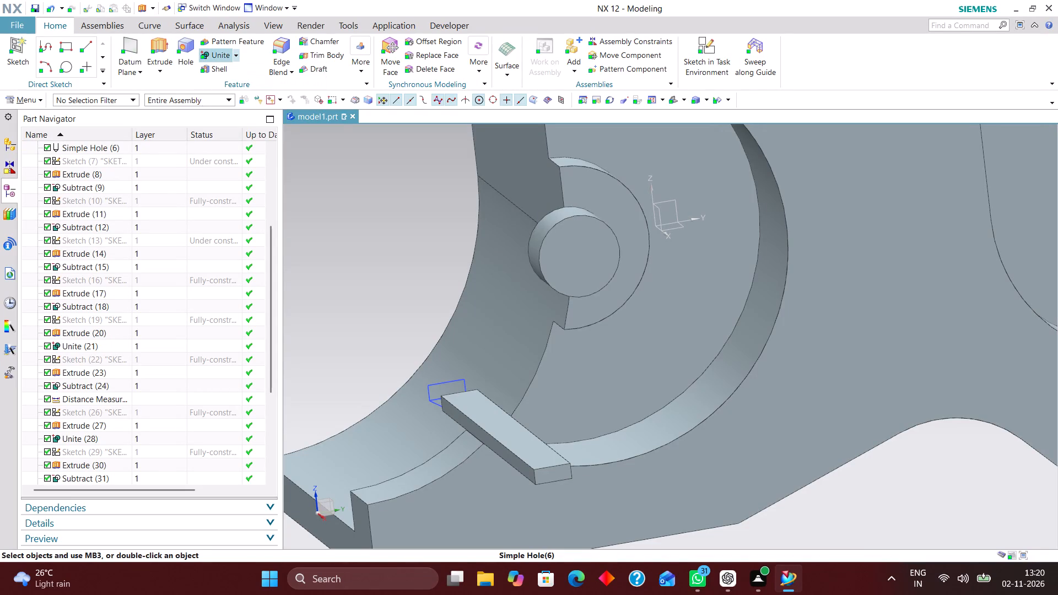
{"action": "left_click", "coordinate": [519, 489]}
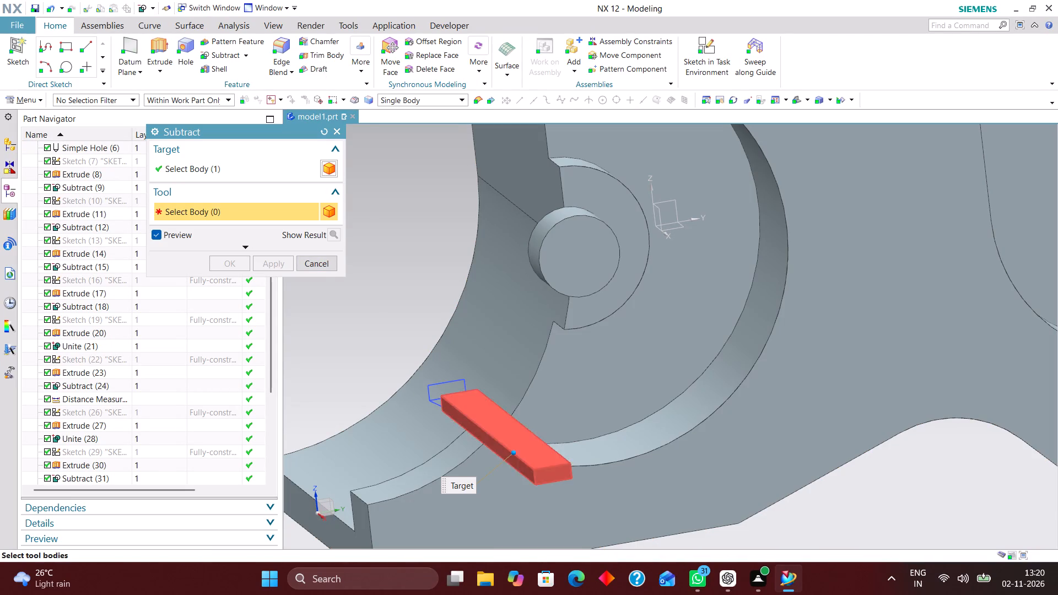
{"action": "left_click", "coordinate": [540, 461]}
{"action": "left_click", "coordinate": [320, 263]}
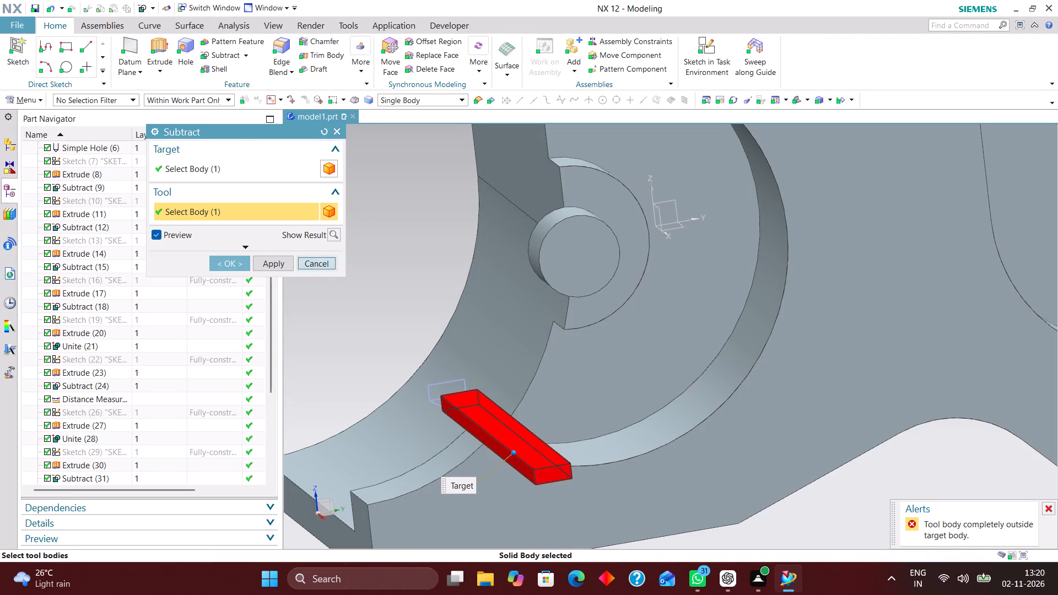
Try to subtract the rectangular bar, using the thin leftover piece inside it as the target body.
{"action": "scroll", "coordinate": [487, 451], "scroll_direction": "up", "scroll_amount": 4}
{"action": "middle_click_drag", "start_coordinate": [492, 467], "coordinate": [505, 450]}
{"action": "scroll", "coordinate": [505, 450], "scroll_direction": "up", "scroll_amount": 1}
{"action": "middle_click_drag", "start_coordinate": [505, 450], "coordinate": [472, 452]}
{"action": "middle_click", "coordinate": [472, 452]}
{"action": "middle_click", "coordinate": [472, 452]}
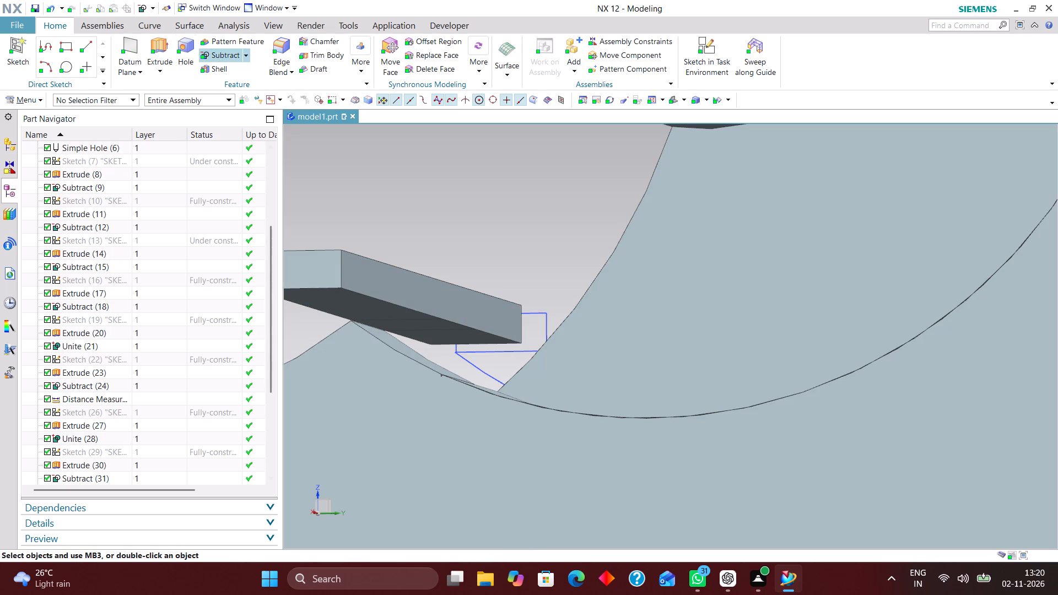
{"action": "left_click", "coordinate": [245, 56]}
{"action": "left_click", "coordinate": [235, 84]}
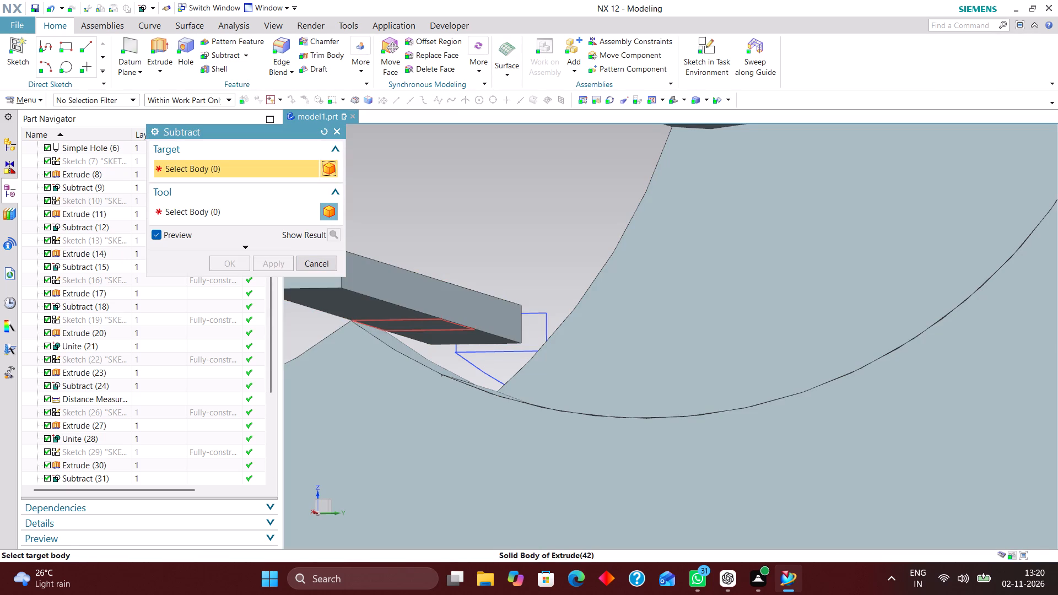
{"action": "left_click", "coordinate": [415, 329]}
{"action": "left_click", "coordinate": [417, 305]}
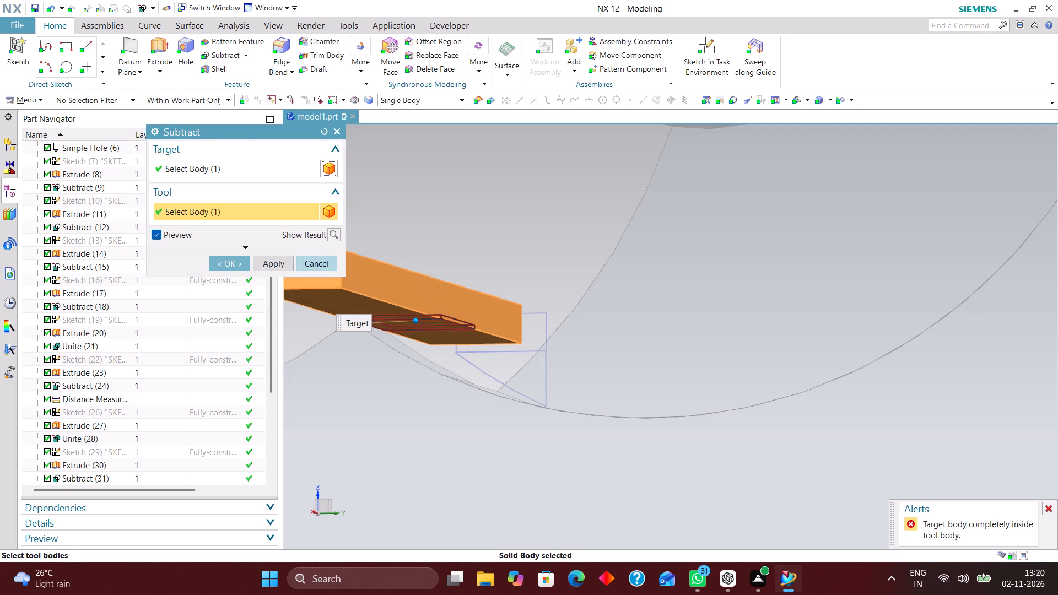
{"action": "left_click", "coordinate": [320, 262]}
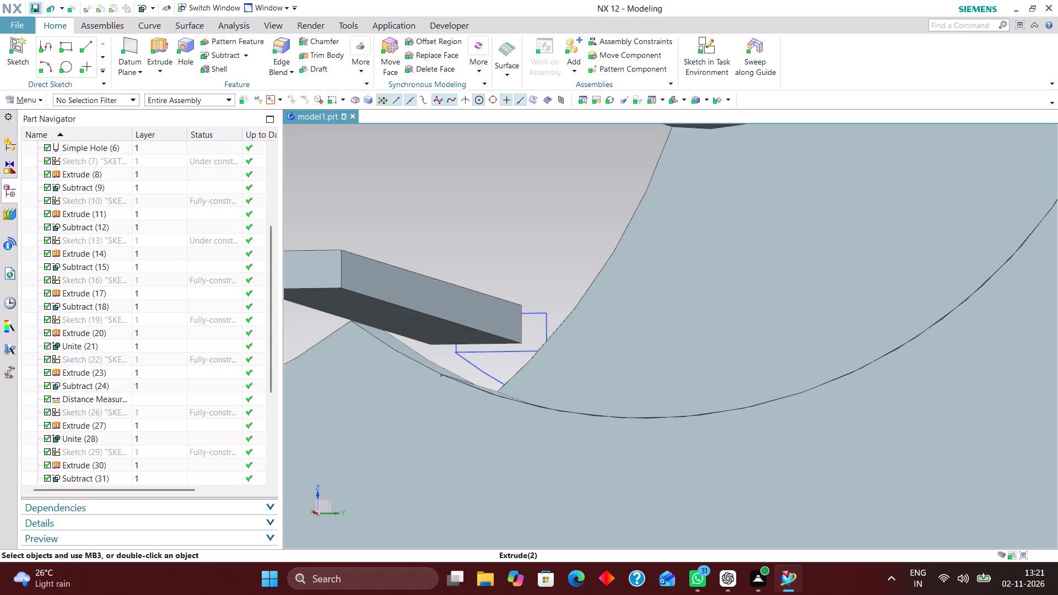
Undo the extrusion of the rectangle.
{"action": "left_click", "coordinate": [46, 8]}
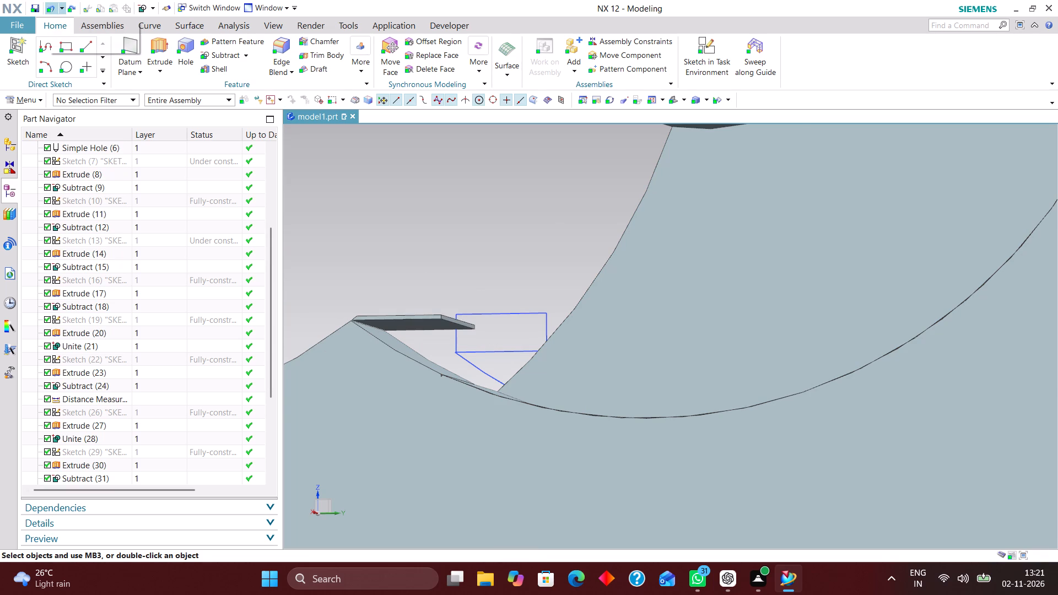
Reopen the triangular cut profile, Sketch (38), for editing.
{"action": "scroll", "coordinate": [581, 404], "scroll_direction": "down", "scroll_amount": 3}
{"action": "middle_click_drag", "start_coordinate": [519, 315], "coordinate": [540, 326]}
{"action": "scroll", "coordinate": [614, 436], "scroll_direction": "up", "scroll_amount": 1}
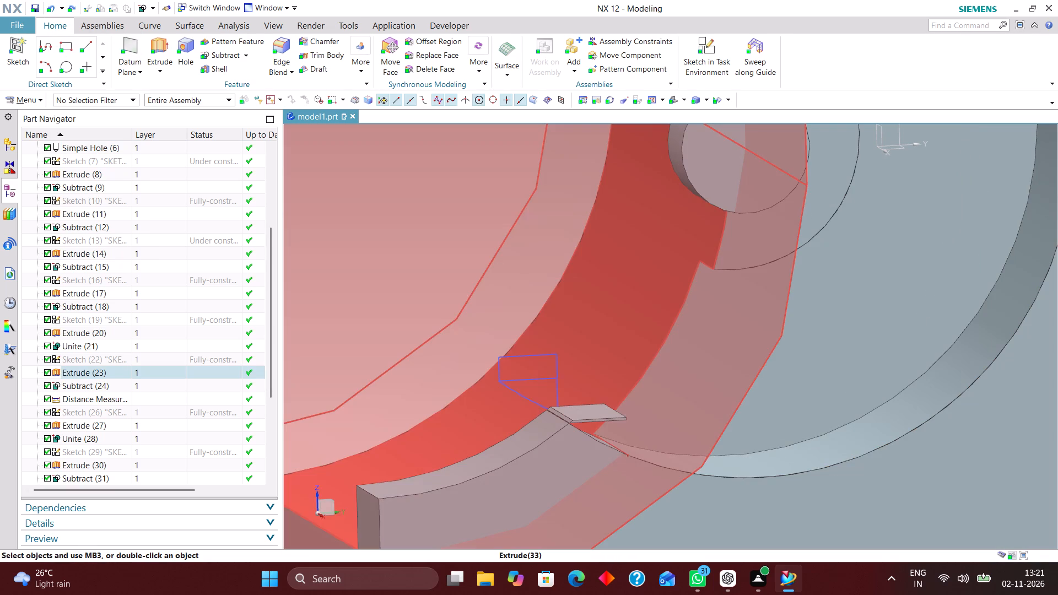
{"action": "scroll", "coordinate": [587, 431], "scroll_direction": "up", "scroll_amount": 4}
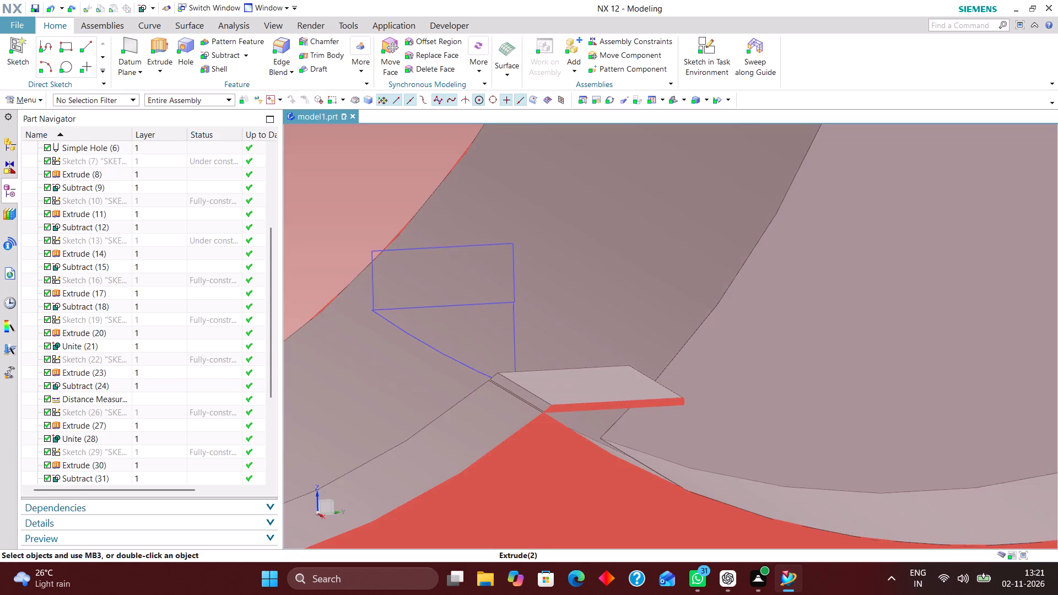
{"action": "scroll", "coordinate": [552, 416], "scroll_direction": "up", "scroll_amount": 6}
{"action": "scroll", "coordinate": [544, 387], "scroll_direction": "down", "scroll_amount": 9}
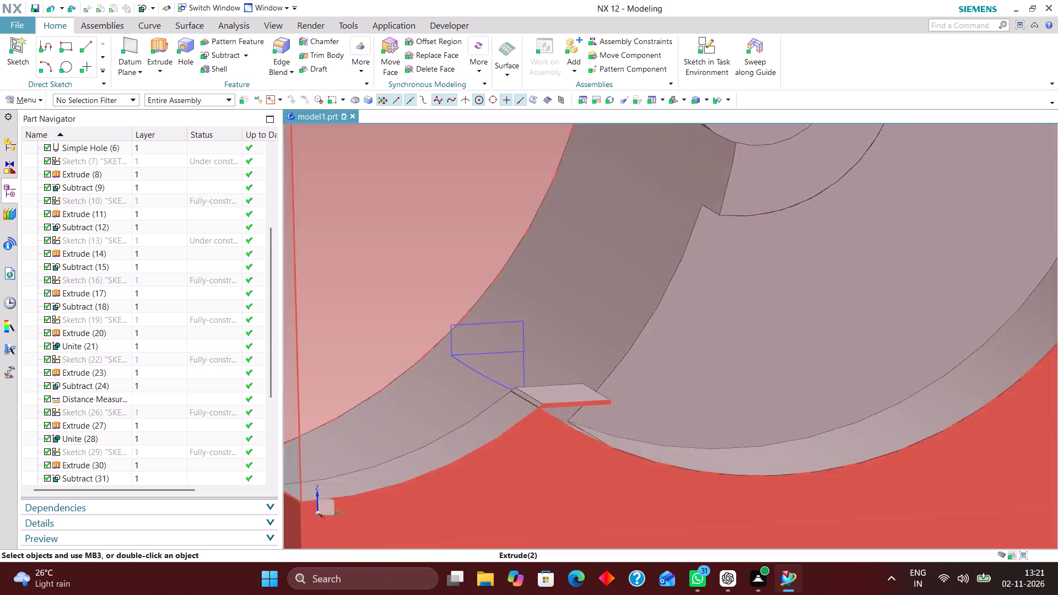
{"action": "scroll", "coordinate": [562, 404], "scroll_direction": "up", "scroll_amount": 7}
{"action": "scroll", "coordinate": [553, 363], "scroll_direction": "down", "scroll_amount": 6}
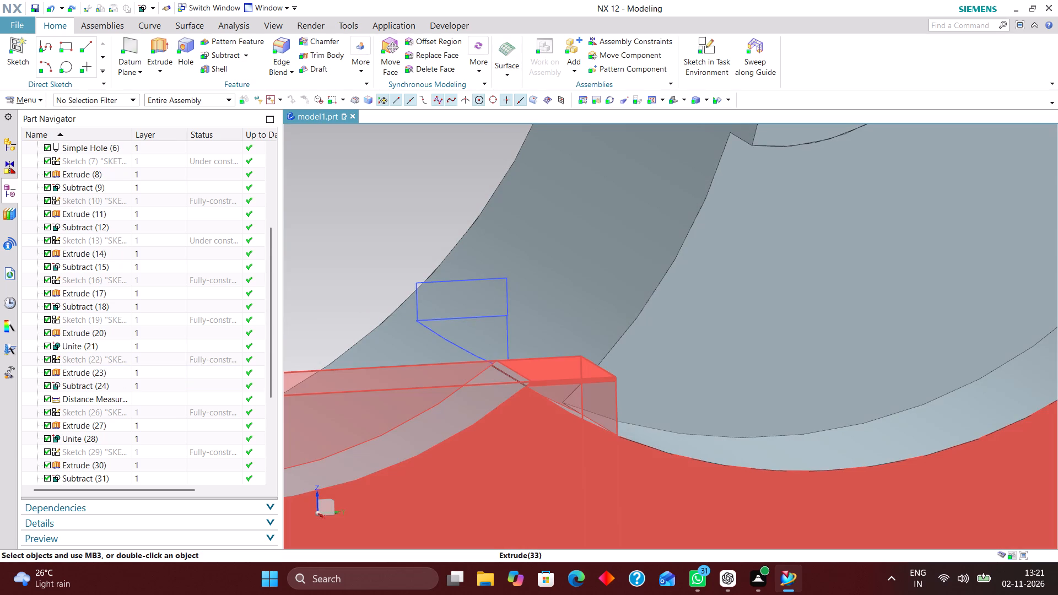
{"action": "right_click", "coordinate": [575, 376]}
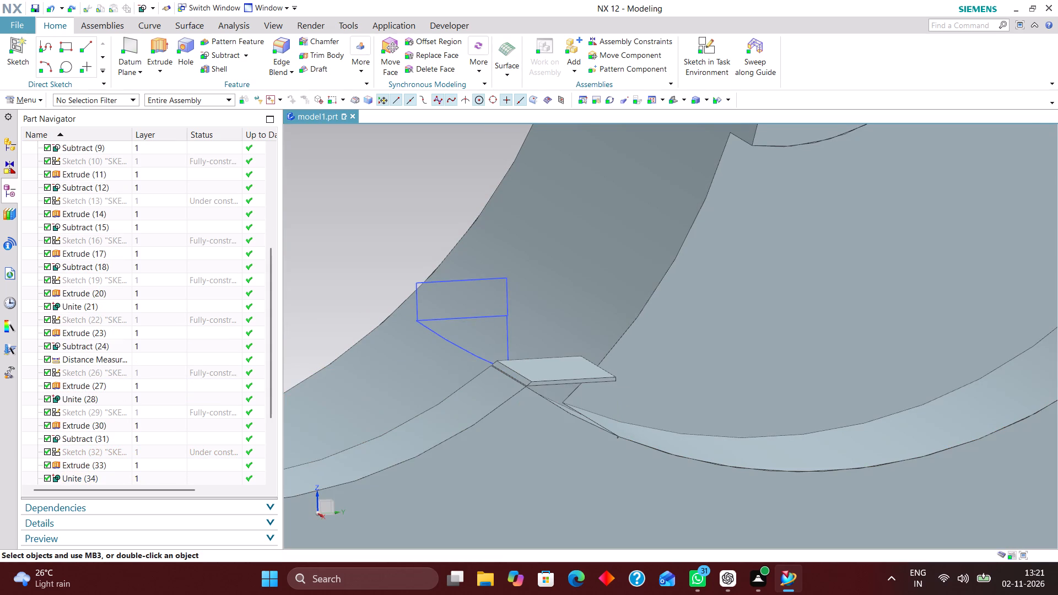
{"action": "scroll", "coordinate": [165, 409], "scroll_direction": "down", "scroll_amount": 6}
{"action": "left_click", "coordinate": [168, 424]}
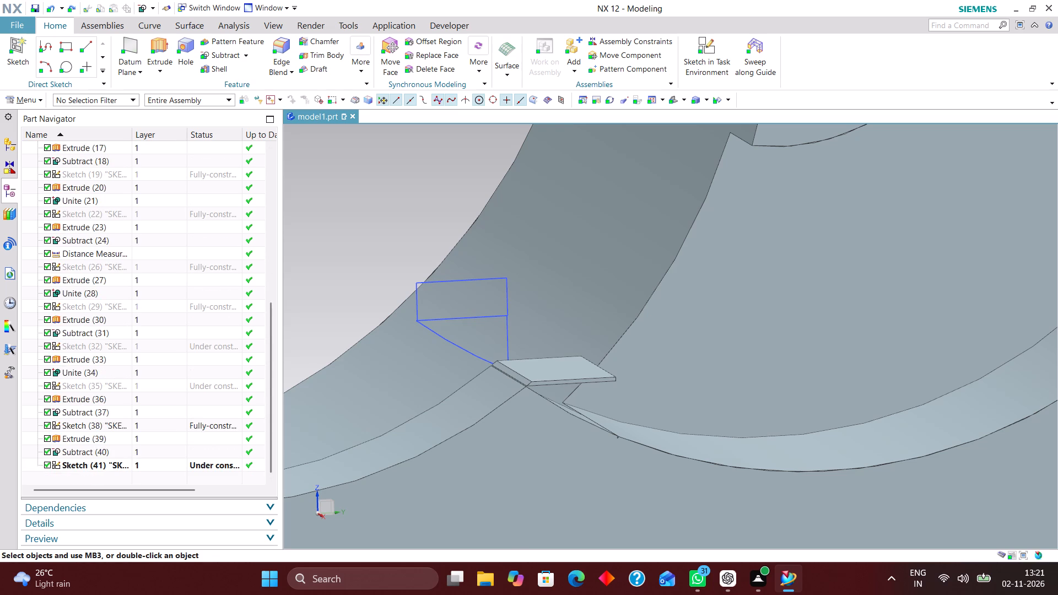
{"action": "right_click", "coordinate": [168, 423]}
{"action": "left_click", "coordinate": [209, 115]}
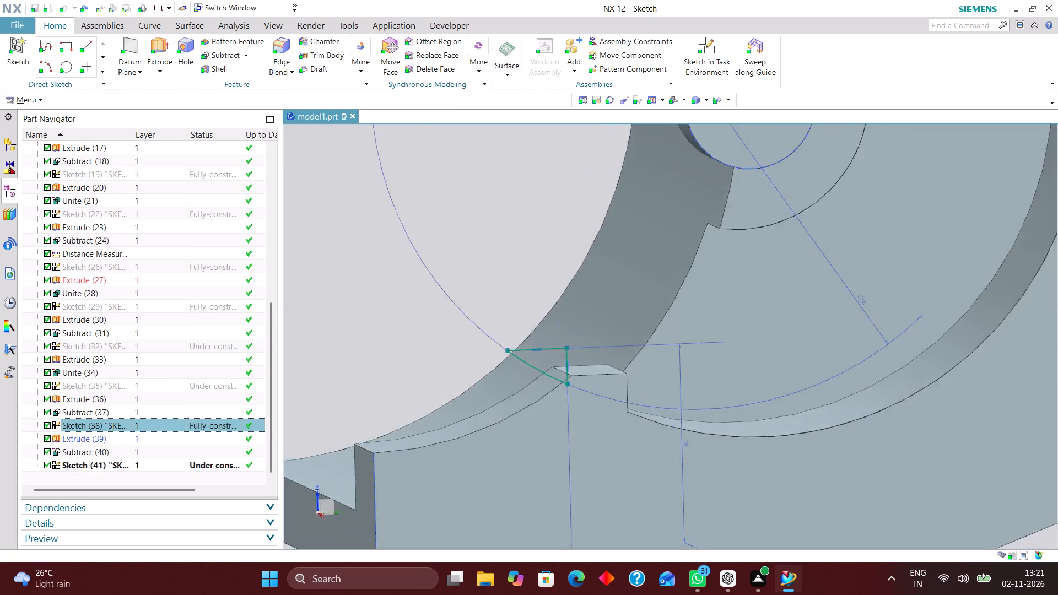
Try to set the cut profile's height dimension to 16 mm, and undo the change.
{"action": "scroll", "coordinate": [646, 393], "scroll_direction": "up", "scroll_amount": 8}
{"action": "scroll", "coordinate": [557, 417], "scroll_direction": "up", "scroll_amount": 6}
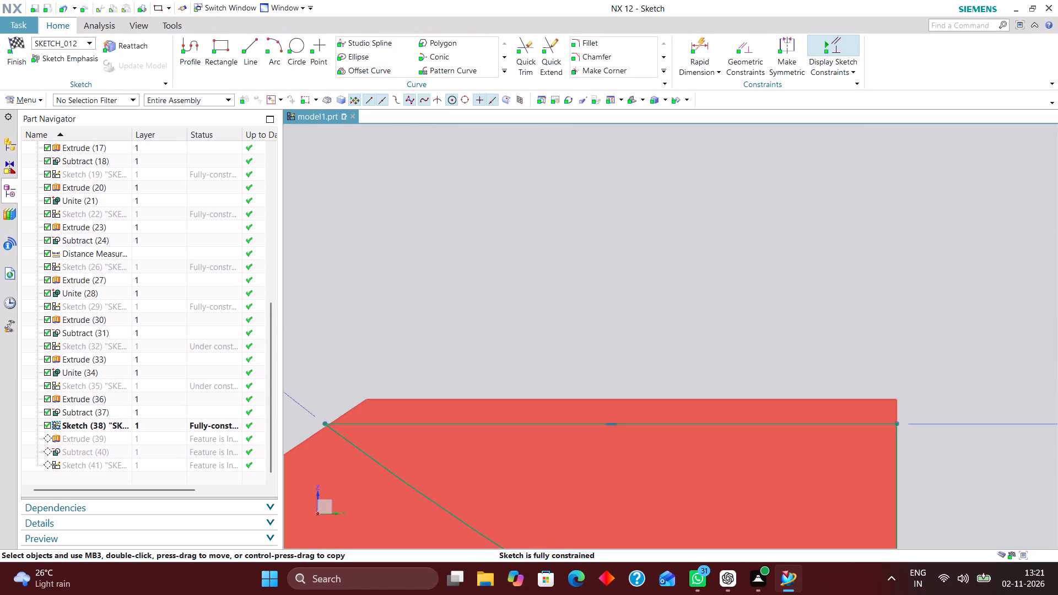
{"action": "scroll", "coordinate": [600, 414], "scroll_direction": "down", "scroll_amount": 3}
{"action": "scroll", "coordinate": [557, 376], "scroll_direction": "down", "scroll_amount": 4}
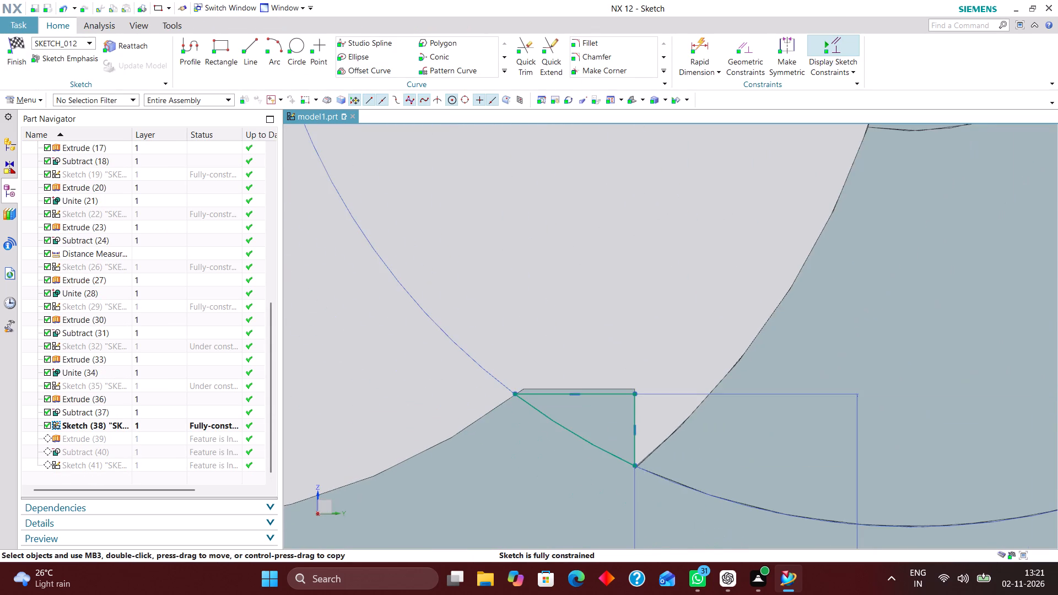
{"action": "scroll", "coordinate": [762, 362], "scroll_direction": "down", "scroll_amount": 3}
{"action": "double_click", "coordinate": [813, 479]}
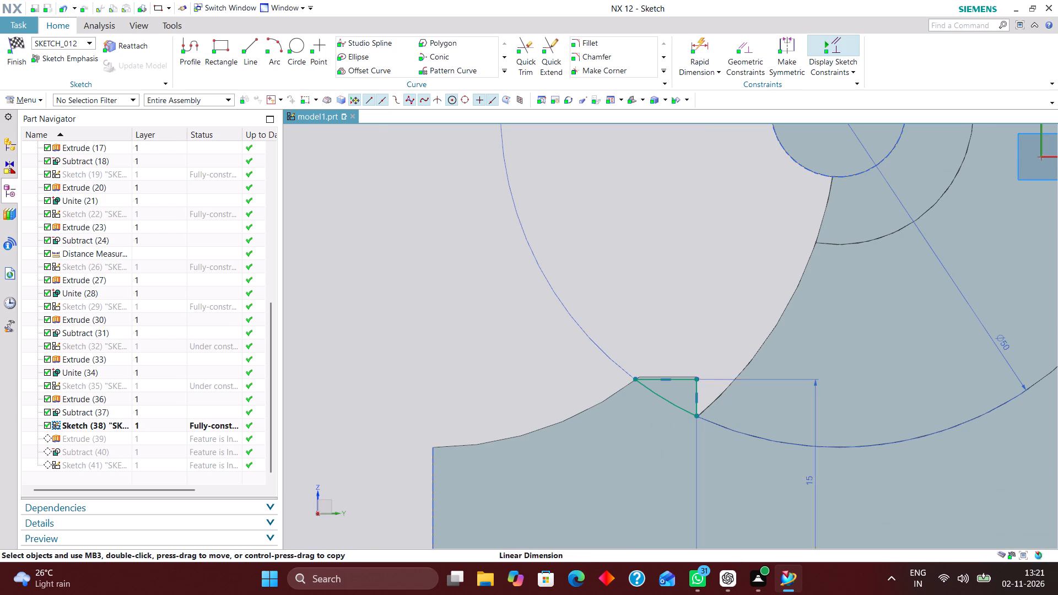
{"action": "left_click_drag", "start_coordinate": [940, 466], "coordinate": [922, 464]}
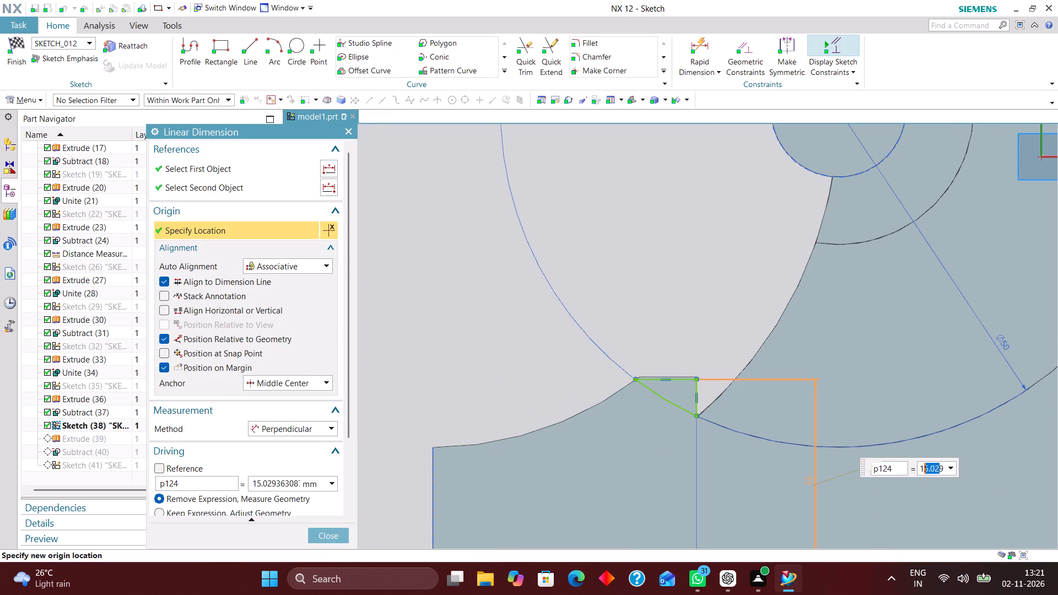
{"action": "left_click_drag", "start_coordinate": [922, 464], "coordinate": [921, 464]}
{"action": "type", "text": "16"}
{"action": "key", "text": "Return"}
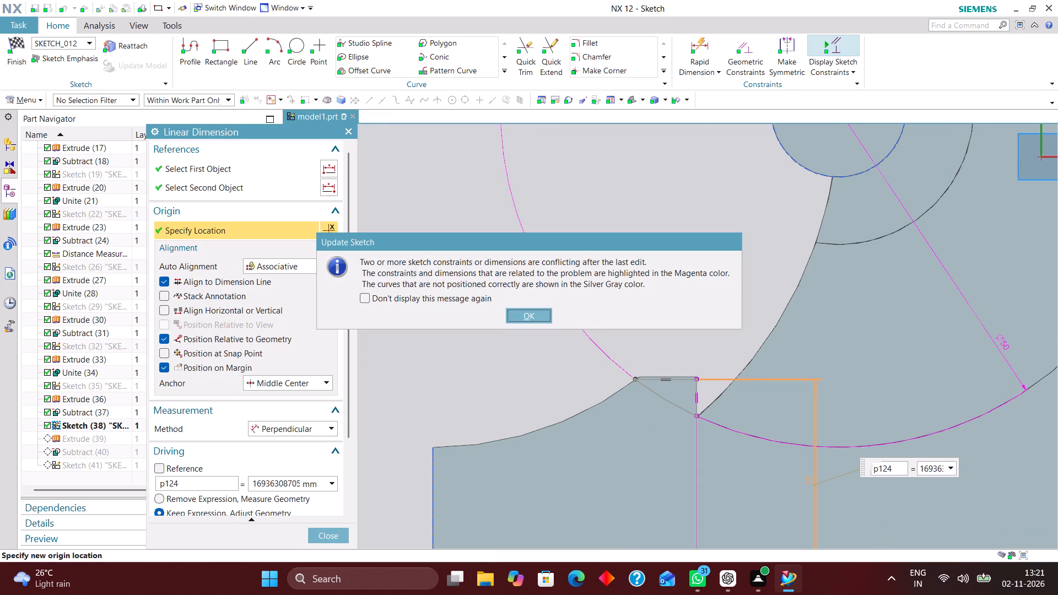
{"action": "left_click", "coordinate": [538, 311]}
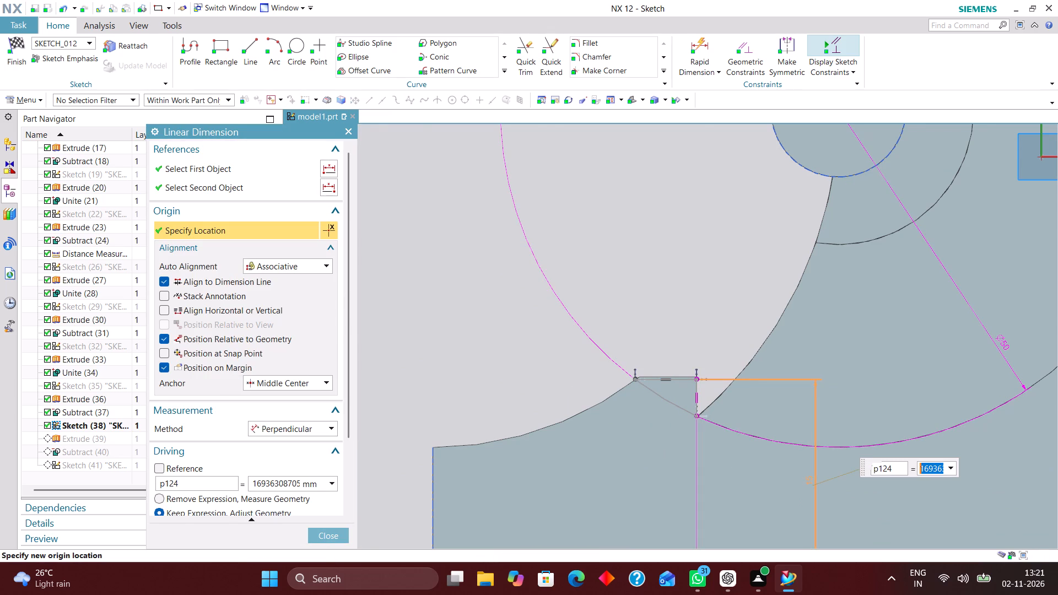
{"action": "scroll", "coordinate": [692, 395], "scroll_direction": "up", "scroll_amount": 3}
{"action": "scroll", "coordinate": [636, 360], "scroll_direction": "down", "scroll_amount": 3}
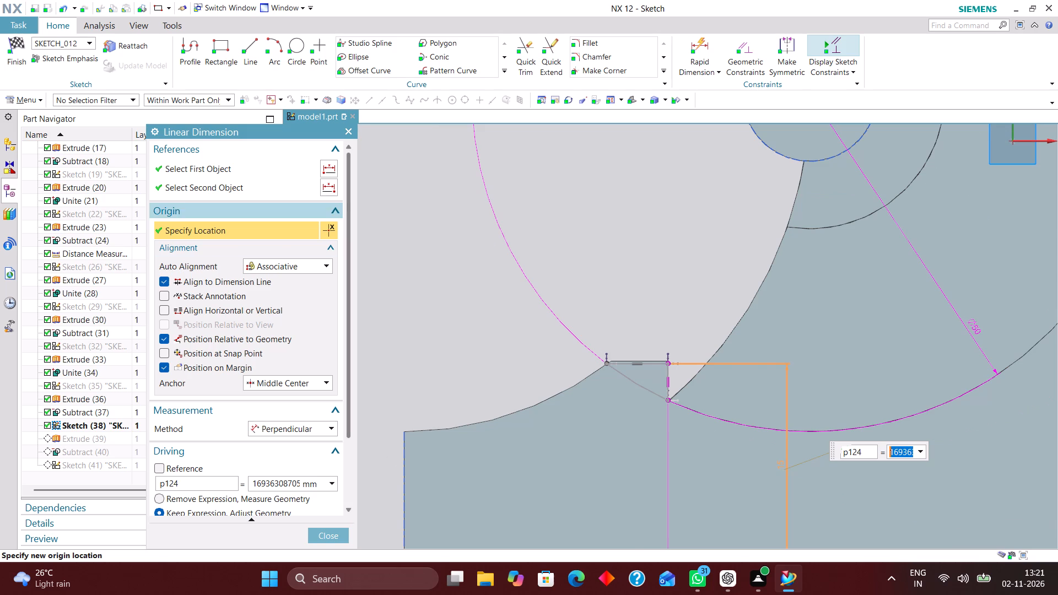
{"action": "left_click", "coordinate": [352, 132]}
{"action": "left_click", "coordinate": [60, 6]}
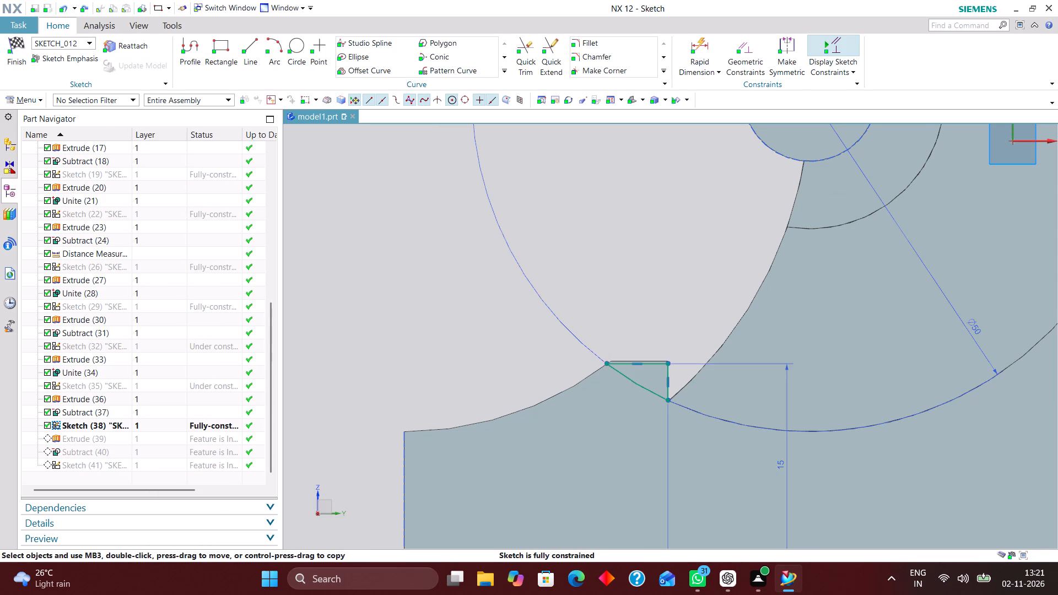
Delete the 15 mm height dimension from the triangular cut profile.
{"action": "scroll", "coordinate": [654, 358], "scroll_direction": "up", "scroll_amount": 1}
{"action": "scroll", "coordinate": [651, 330], "scroll_direction": "down", "scroll_amount": 3}
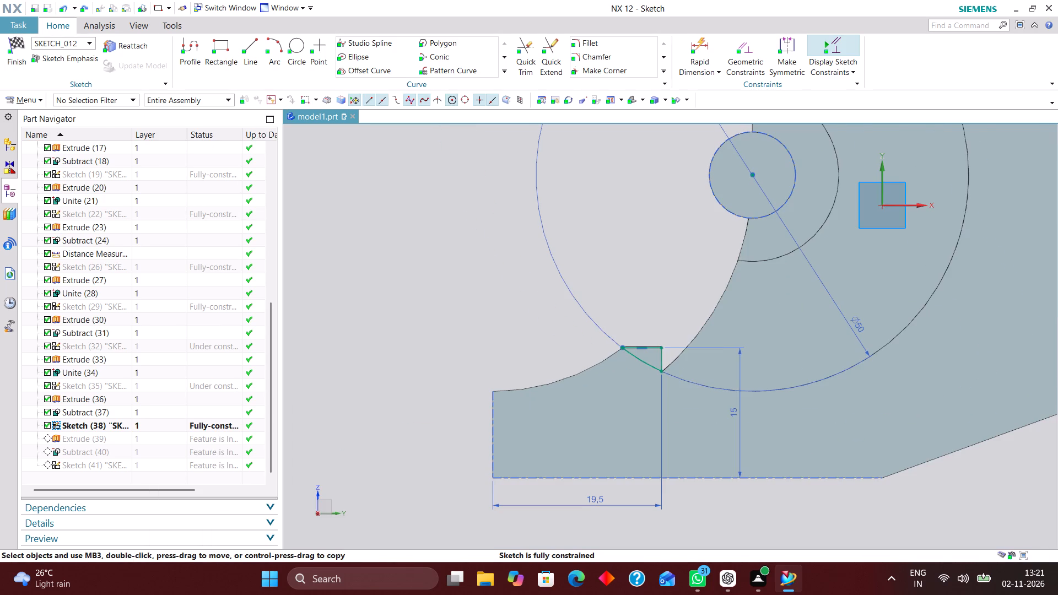
{"action": "right_click_drag", "start_coordinate": [738, 416], "coordinate": [614, 416]}
Move the profile's horizontal line up past the top edge of the leftover block and finish the sketch.
{"action": "scroll", "coordinate": [631, 348], "scroll_direction": "up", "scroll_amount": 5}
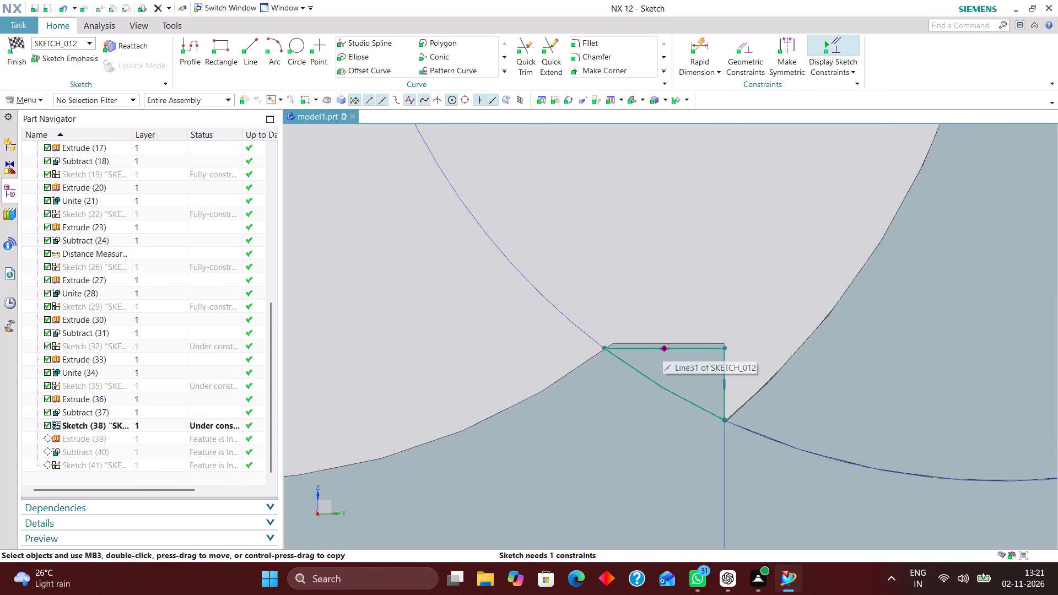
{"action": "left_click_drag", "start_coordinate": [664, 349], "coordinate": [672, 305]}
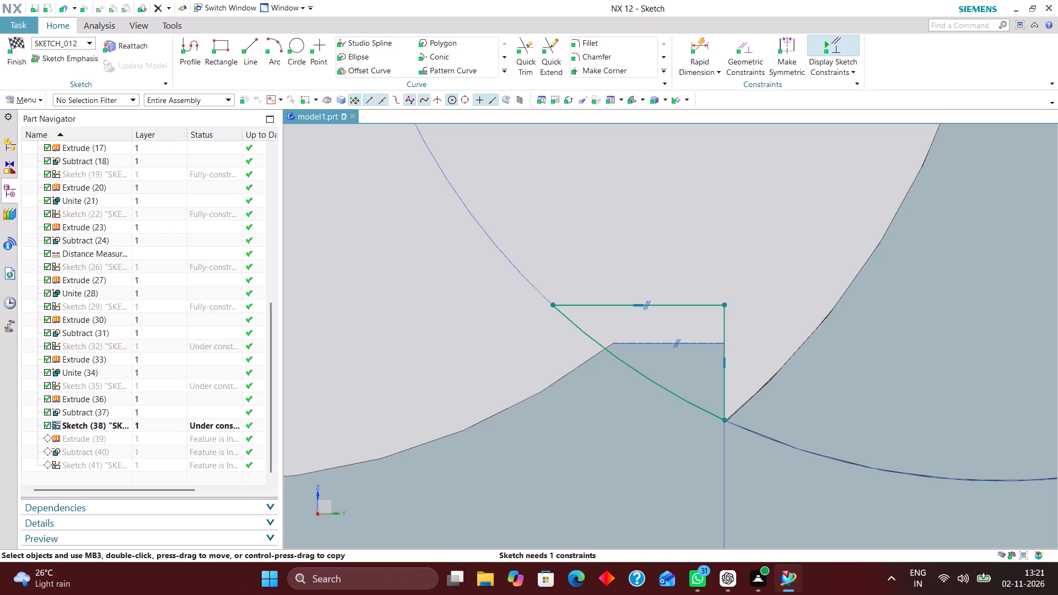
{"action": "scroll", "coordinate": [632, 347], "scroll_direction": "down", "scroll_amount": 3}
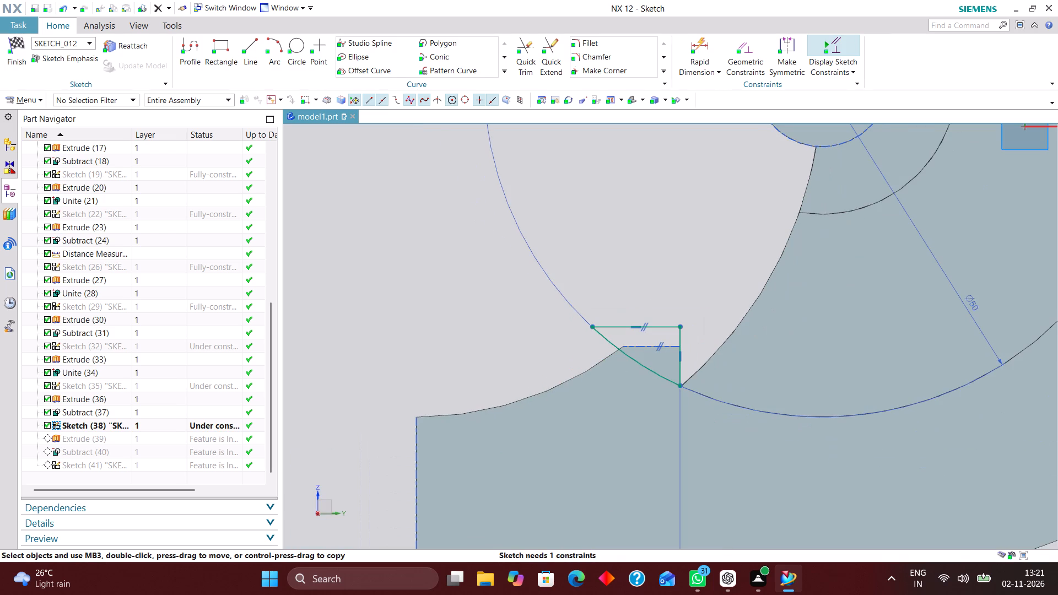
{"action": "left_click", "coordinate": [24, 41]}
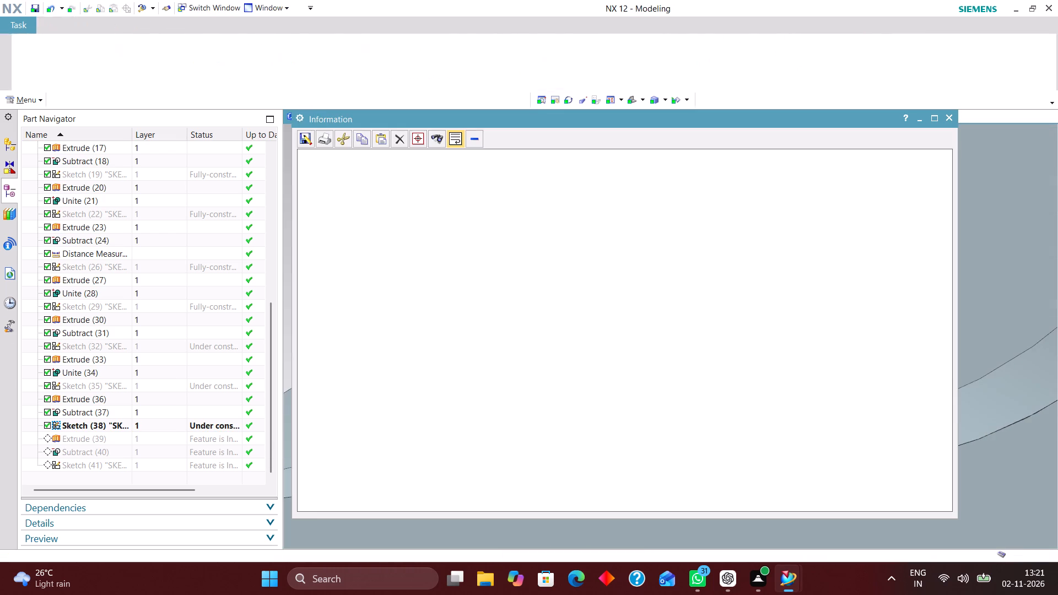
{"action": "left_click", "coordinate": [950, 115]}
Delete the unused rectangle sketch, Sketch (41).
{"action": "scroll", "coordinate": [743, 313], "scroll_direction": "down", "scroll_amount": 3}
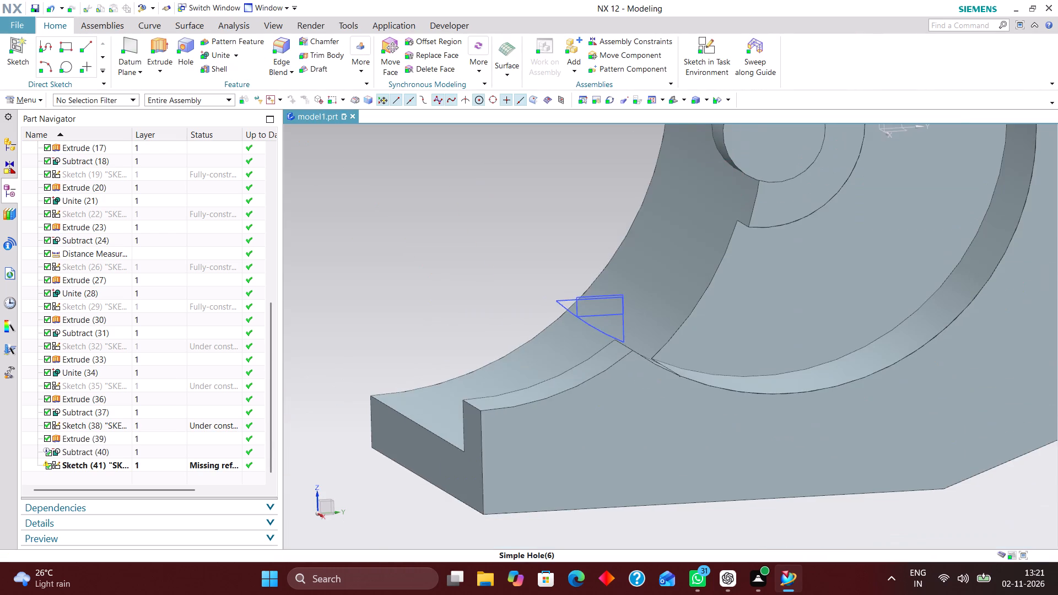
{"action": "left_click", "coordinate": [174, 466]}
{"action": "right_click", "coordinate": [174, 465]}
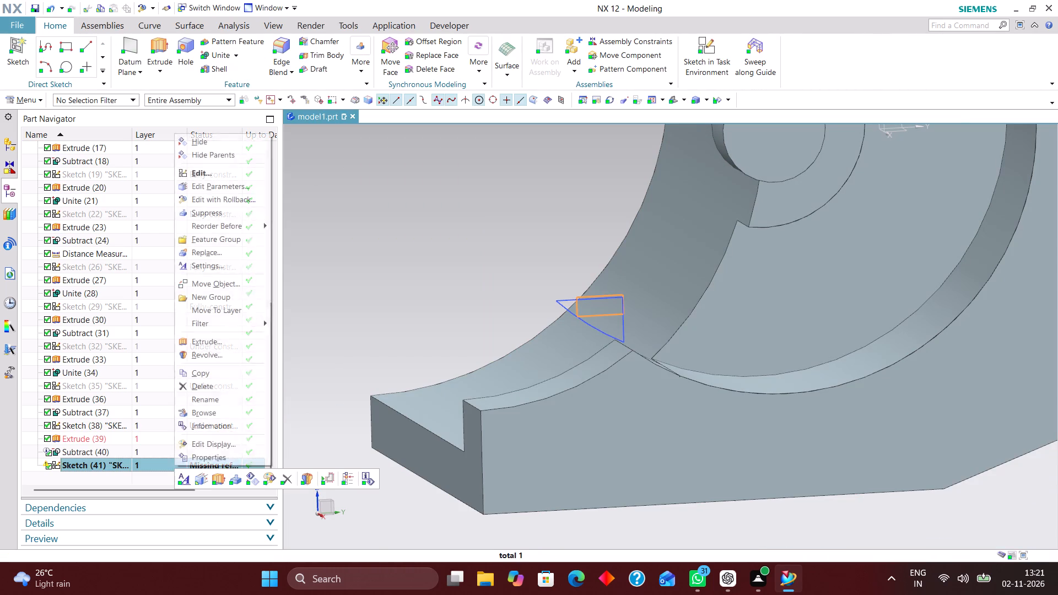
{"action": "left_click", "coordinate": [285, 480]}
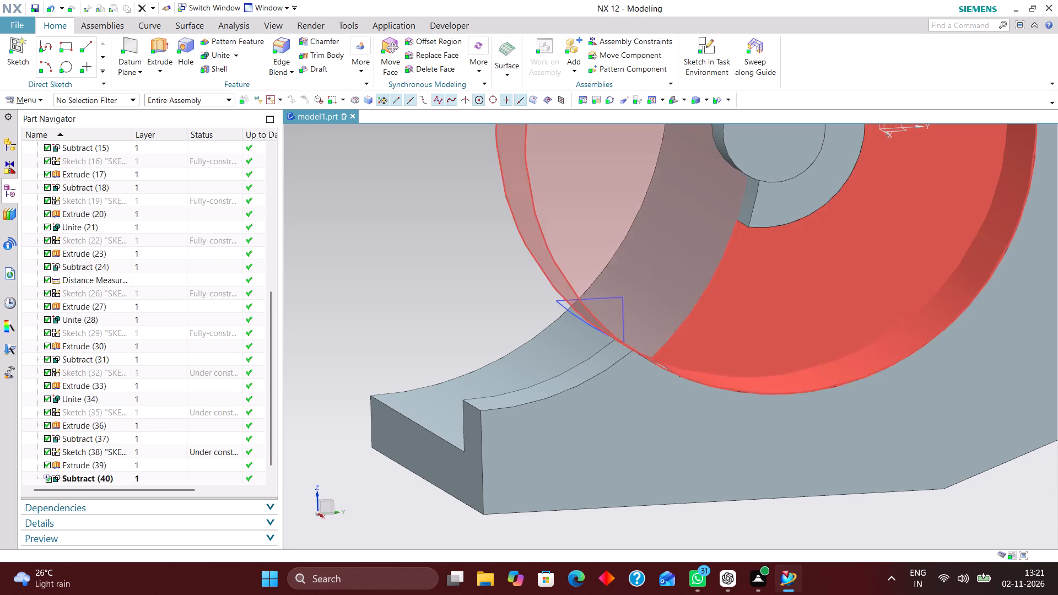
Inspect the narrow sliver beside the circular recess and reopen Sketch (38) for editing.
{"action": "middle_click_drag", "start_coordinate": [747, 382], "coordinate": [731, 400]}
{"action": "scroll", "coordinate": [625, 456], "scroll_direction": "up", "scroll_amount": 6}
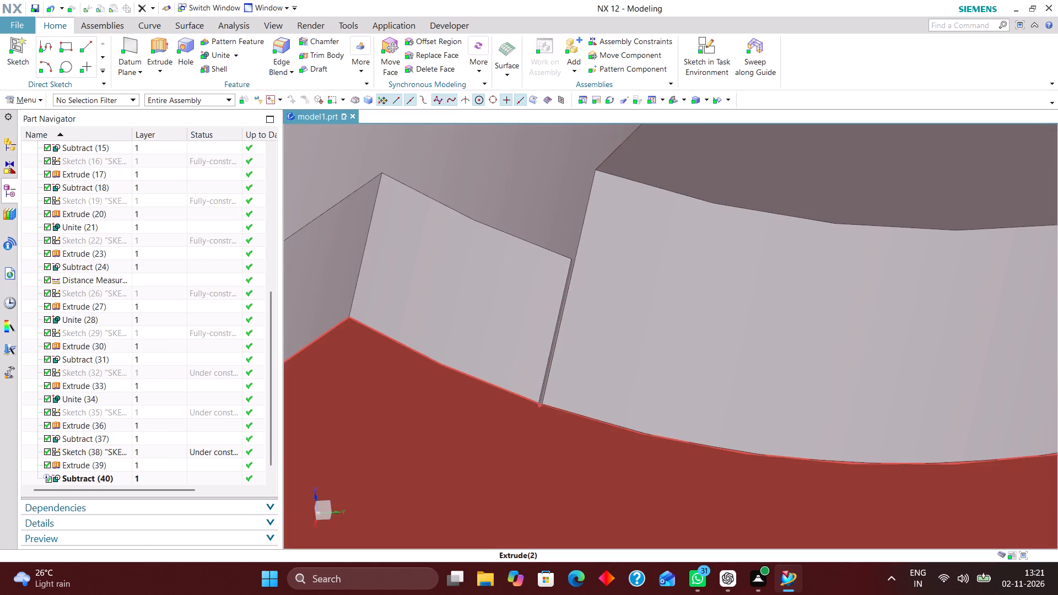
{"action": "scroll", "coordinate": [547, 420], "scroll_direction": "up", "scroll_amount": 5}
{"action": "scroll", "coordinate": [599, 369], "scroll_direction": "down", "scroll_amount": 5}
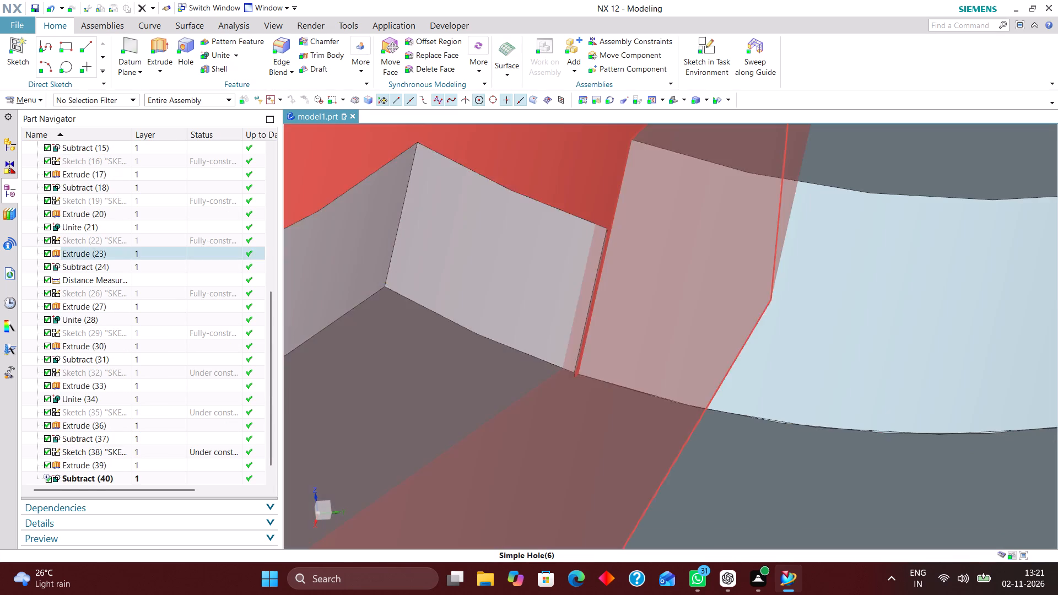
{"action": "scroll", "coordinate": [648, 363], "scroll_direction": "down", "scroll_amount": 4}
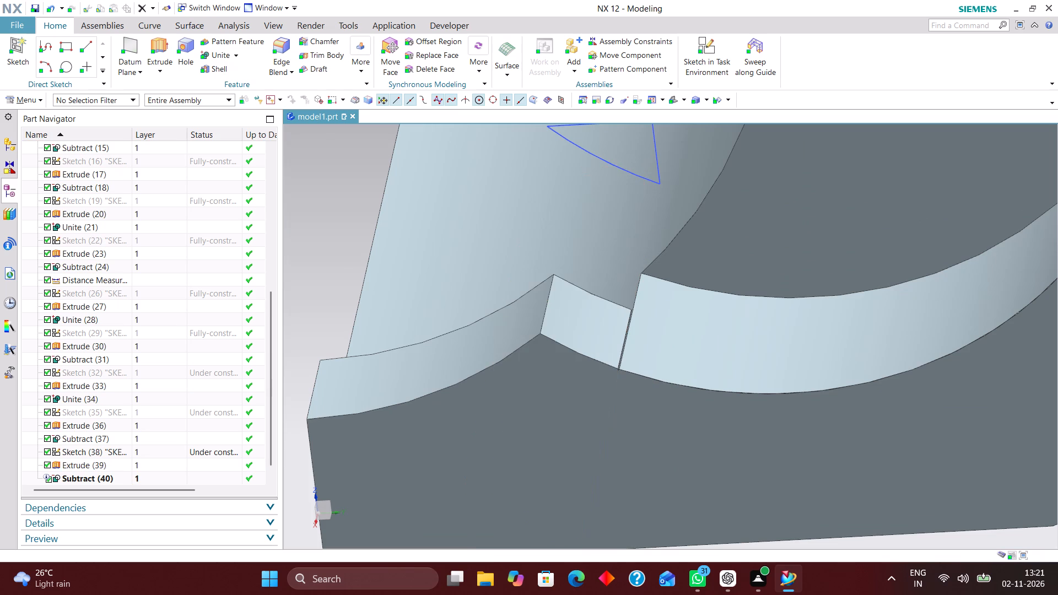
{"action": "left_click", "coordinate": [155, 409]}
{"action": "left_click", "coordinate": [170, 451]}
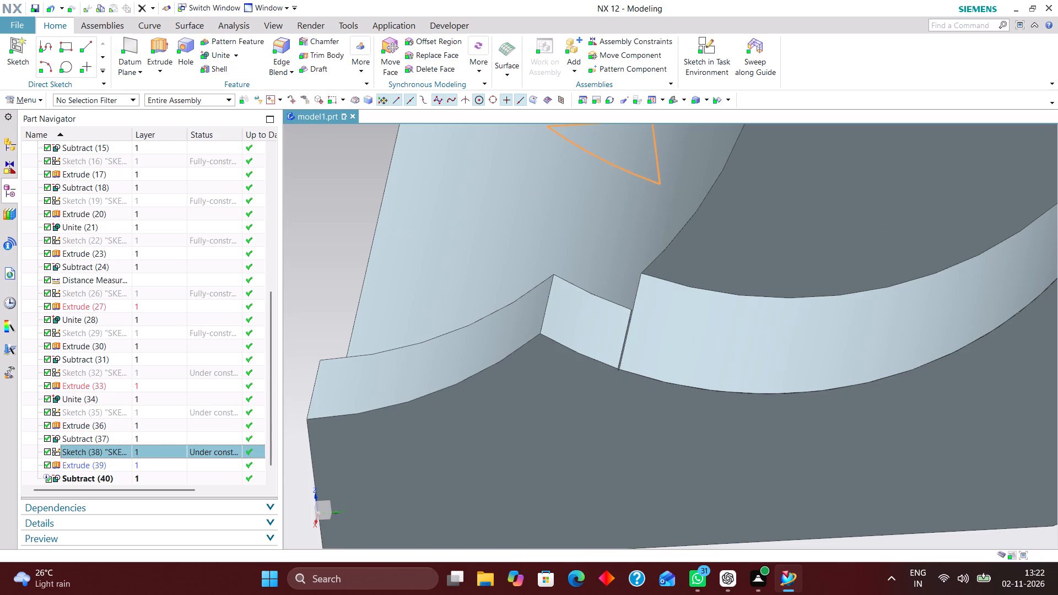
{"action": "right_click", "coordinate": [172, 450]}
{"action": "left_click", "coordinate": [227, 142]}
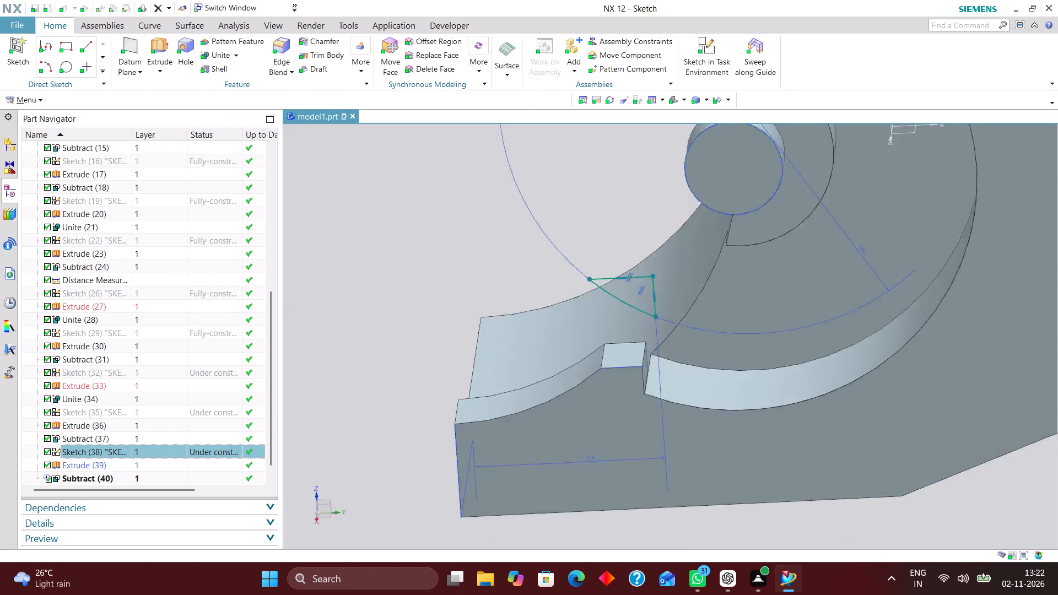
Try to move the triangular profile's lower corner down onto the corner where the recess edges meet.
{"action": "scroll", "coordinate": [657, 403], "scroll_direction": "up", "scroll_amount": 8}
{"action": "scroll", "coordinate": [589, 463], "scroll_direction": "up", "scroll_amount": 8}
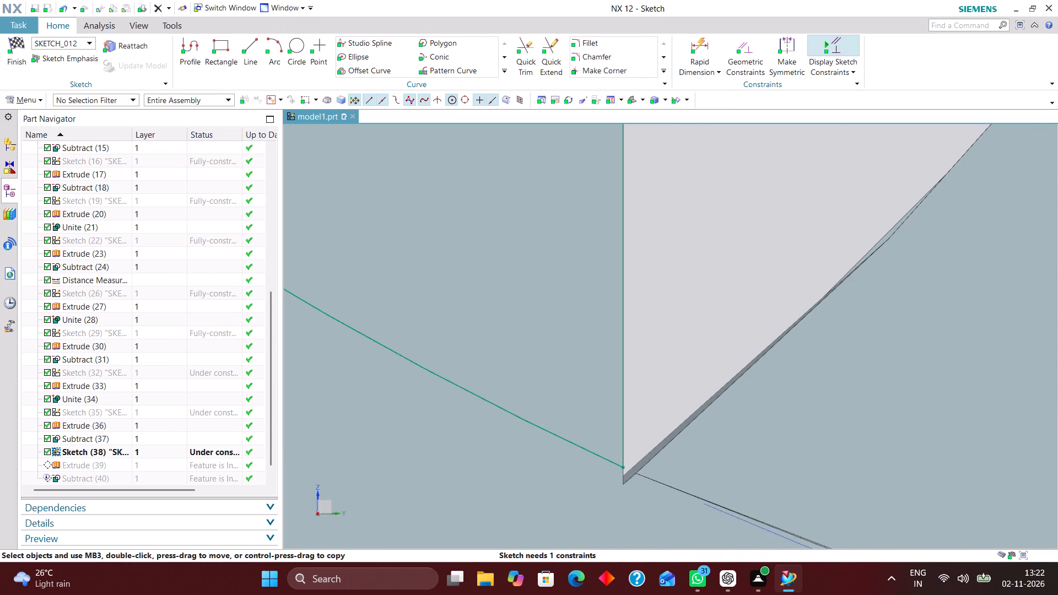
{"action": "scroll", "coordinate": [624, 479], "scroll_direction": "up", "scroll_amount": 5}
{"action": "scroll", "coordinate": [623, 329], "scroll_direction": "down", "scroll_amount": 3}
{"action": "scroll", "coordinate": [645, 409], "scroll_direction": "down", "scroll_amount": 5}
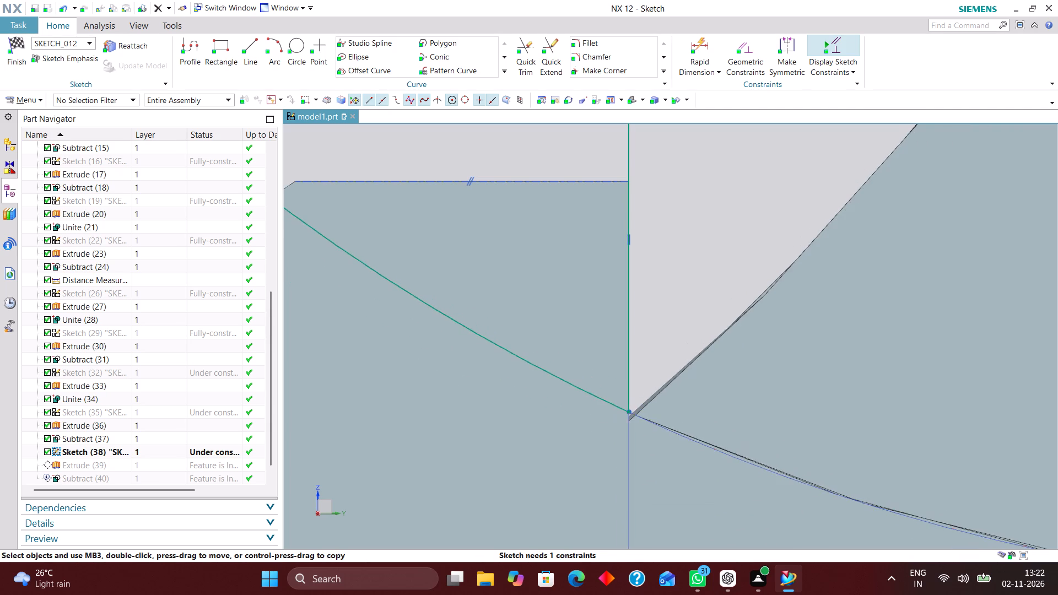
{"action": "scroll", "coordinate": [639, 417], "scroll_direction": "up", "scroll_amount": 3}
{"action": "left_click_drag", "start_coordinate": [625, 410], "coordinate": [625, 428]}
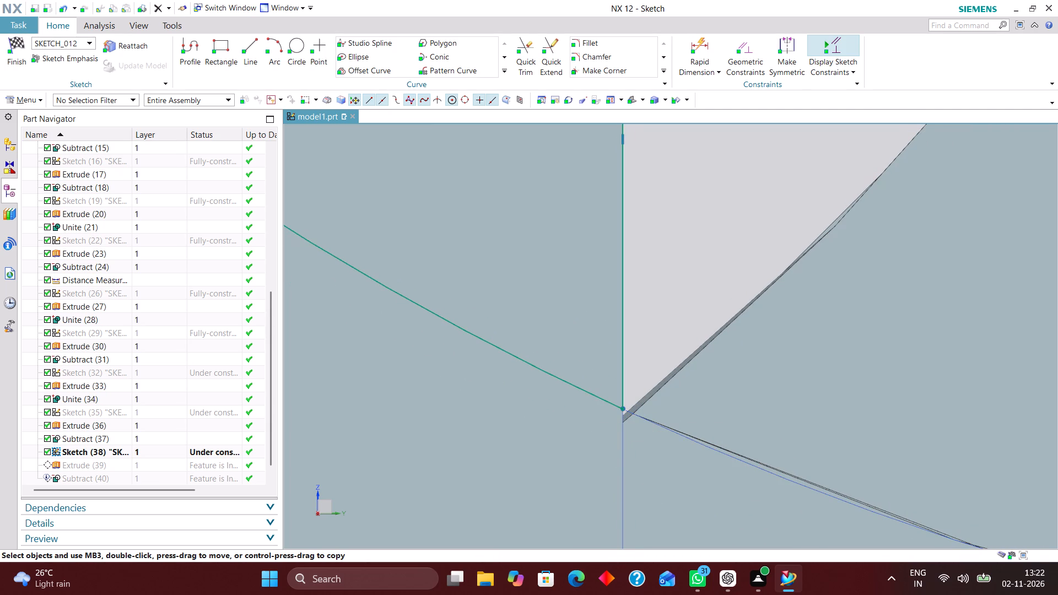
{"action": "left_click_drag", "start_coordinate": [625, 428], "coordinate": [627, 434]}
Examine how the profile's lower corner and arc line up with the edge of the circular recess.
{"action": "scroll", "coordinate": [657, 383], "scroll_direction": "down", "scroll_amount": 5}
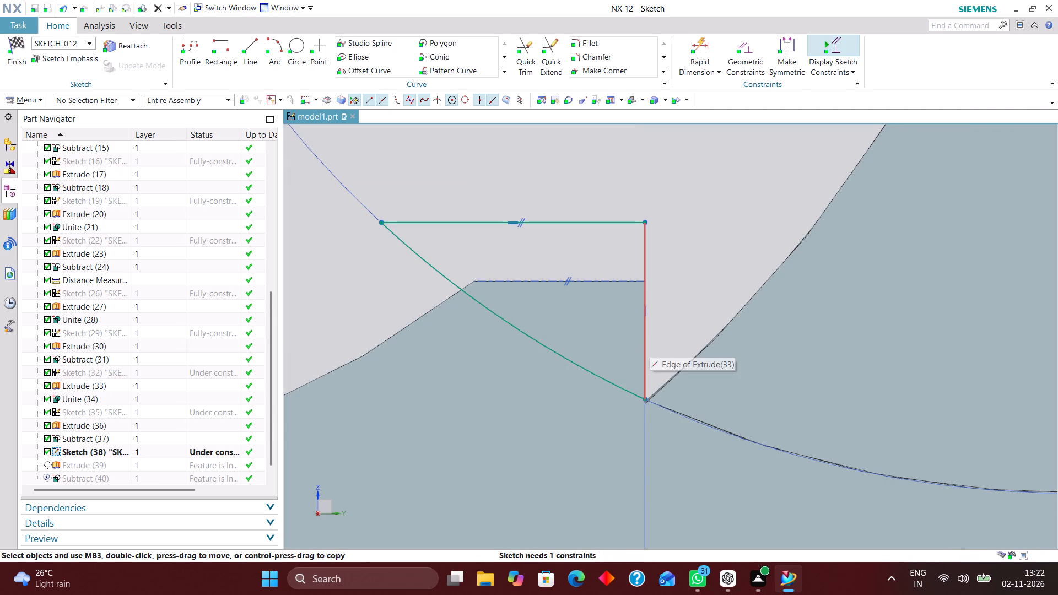
{"action": "scroll", "coordinate": [652, 371], "scroll_direction": "up", "scroll_amount": 4}
{"action": "scroll", "coordinate": [654, 323], "scroll_direction": "down", "scroll_amount": 3}
{"action": "scroll", "coordinate": [643, 396], "scroll_direction": "up", "scroll_amount": 7}
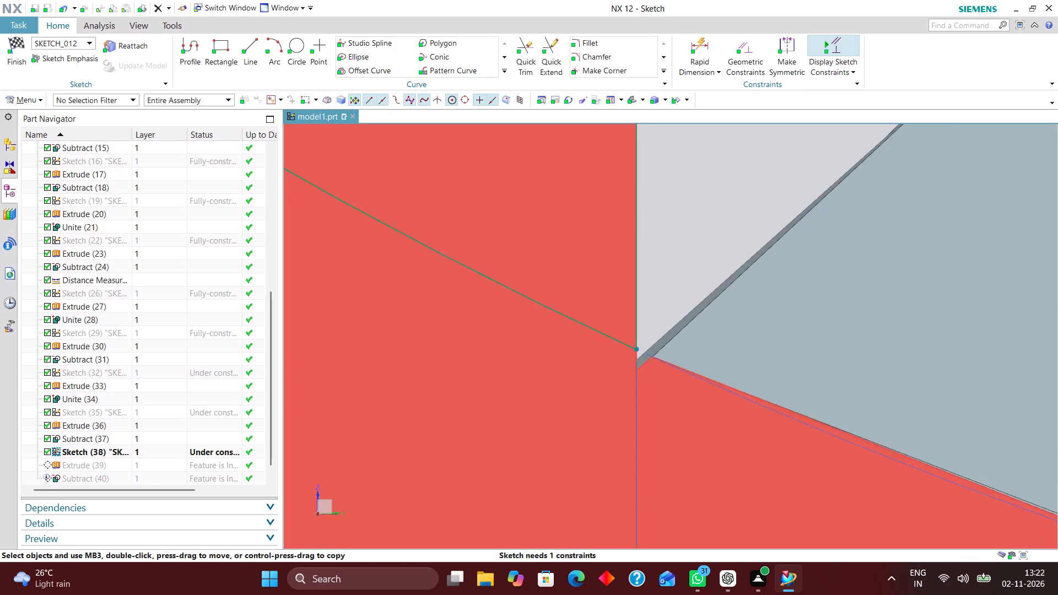
{"action": "scroll", "coordinate": [655, 398], "scroll_direction": "down", "scroll_amount": 6}
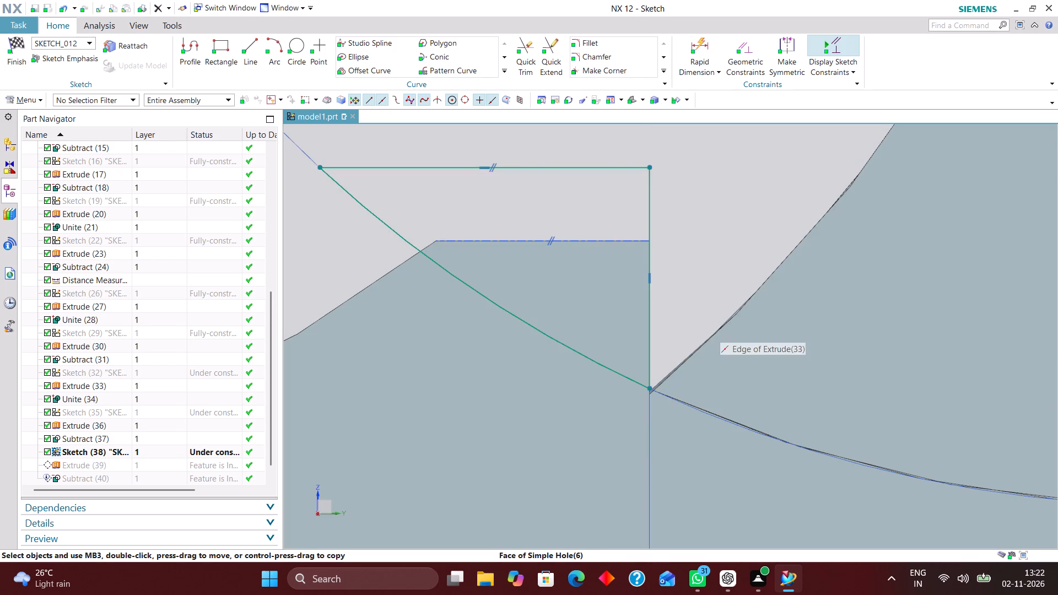
{"action": "scroll", "coordinate": [692, 306], "scroll_direction": "down", "scroll_amount": 3}
{"action": "scroll", "coordinate": [705, 388], "scroll_direction": "up", "scroll_amount": 2}
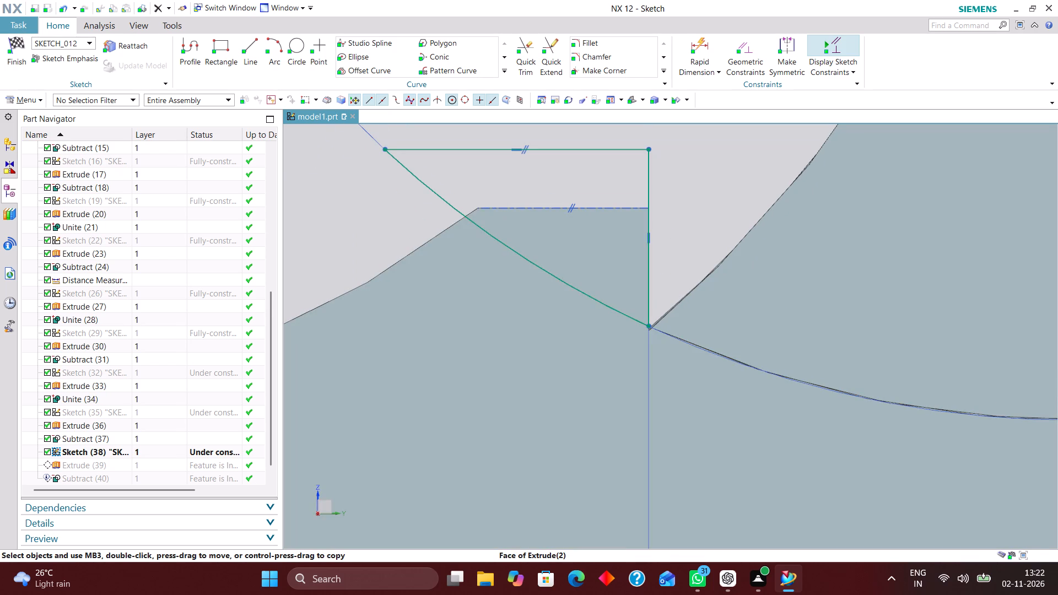
Finish editing Sketch (38) and return to the model.
{"action": "left_click", "coordinate": [17, 41]}
{"action": "middle_click_drag", "start_coordinate": [596, 418], "coordinate": [597, 416]}
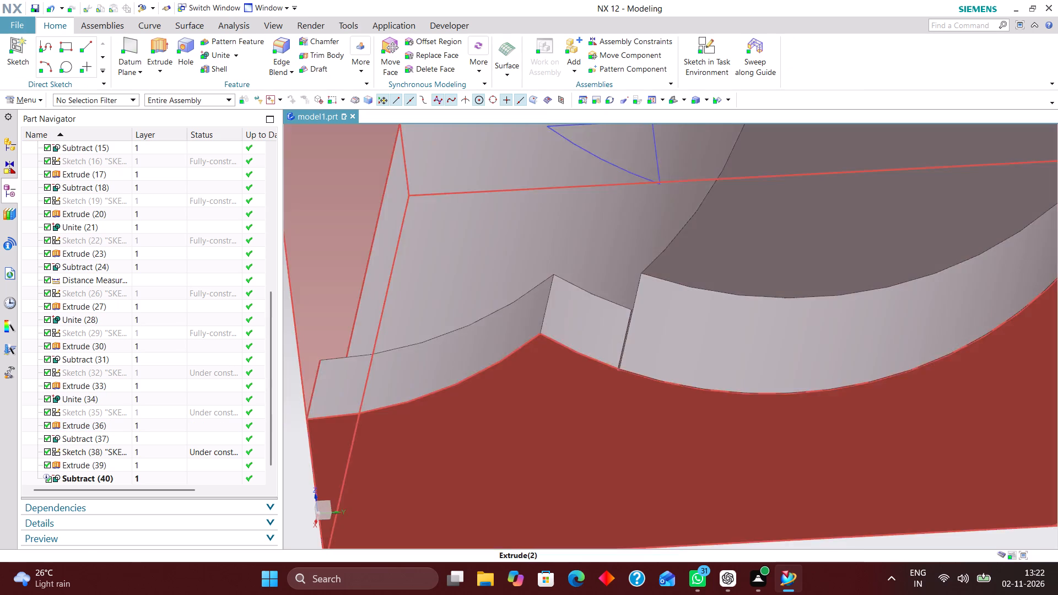
{"action": "middle_click_drag", "start_coordinate": [597, 416], "coordinate": [603, 401]}
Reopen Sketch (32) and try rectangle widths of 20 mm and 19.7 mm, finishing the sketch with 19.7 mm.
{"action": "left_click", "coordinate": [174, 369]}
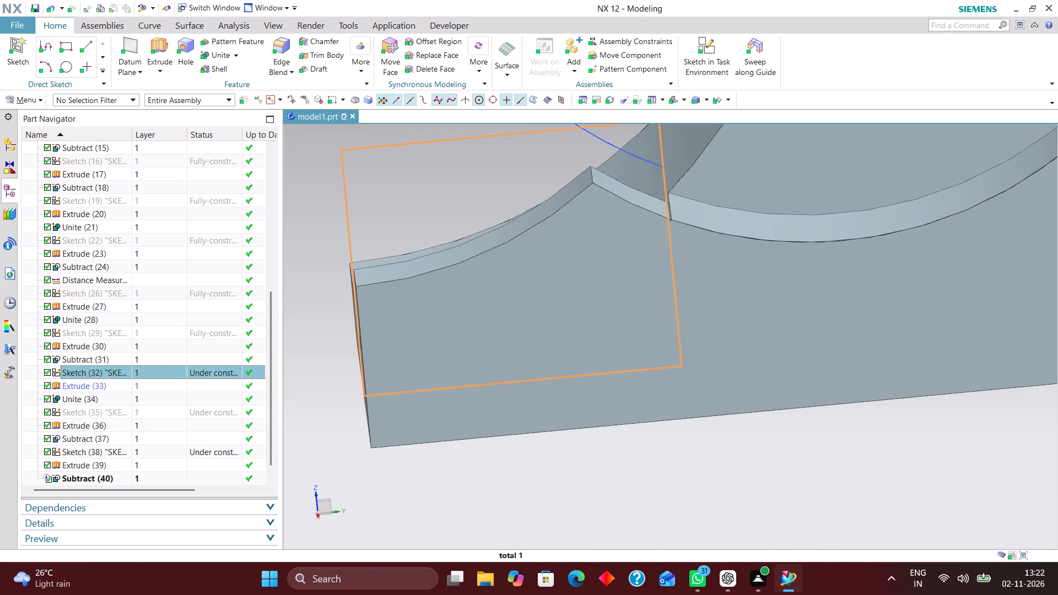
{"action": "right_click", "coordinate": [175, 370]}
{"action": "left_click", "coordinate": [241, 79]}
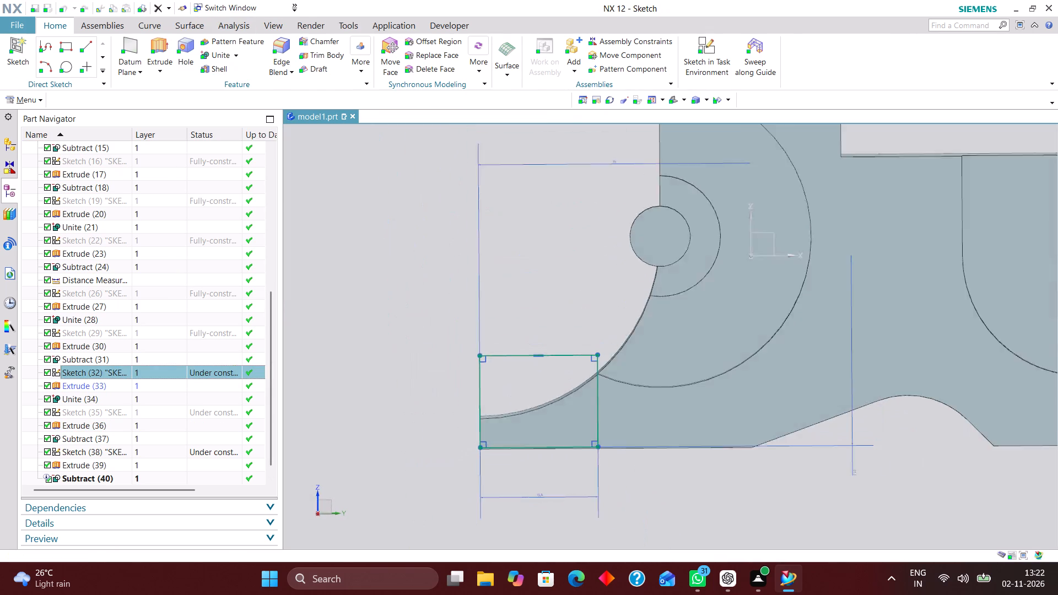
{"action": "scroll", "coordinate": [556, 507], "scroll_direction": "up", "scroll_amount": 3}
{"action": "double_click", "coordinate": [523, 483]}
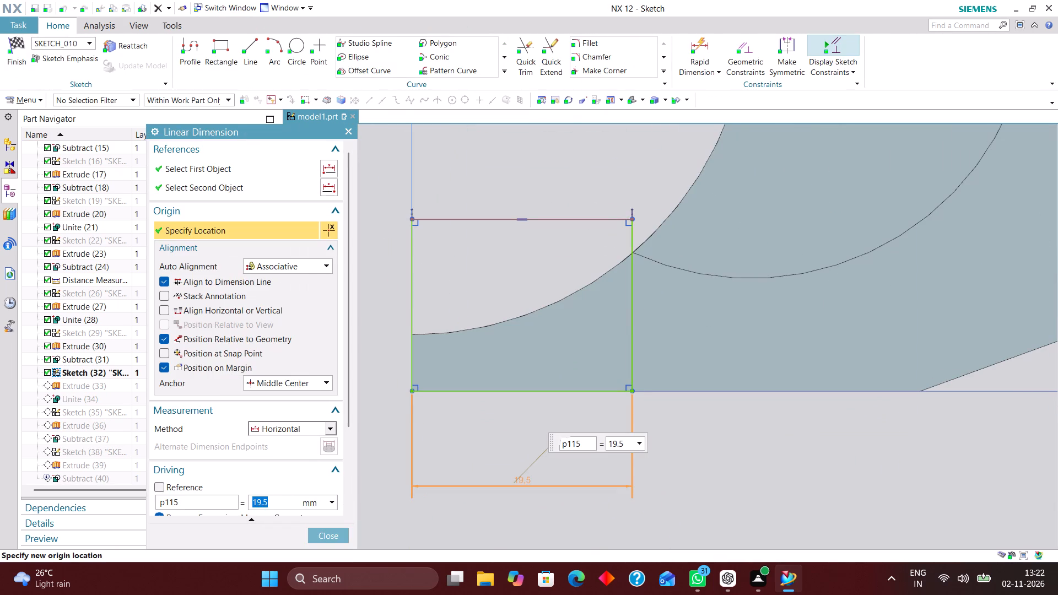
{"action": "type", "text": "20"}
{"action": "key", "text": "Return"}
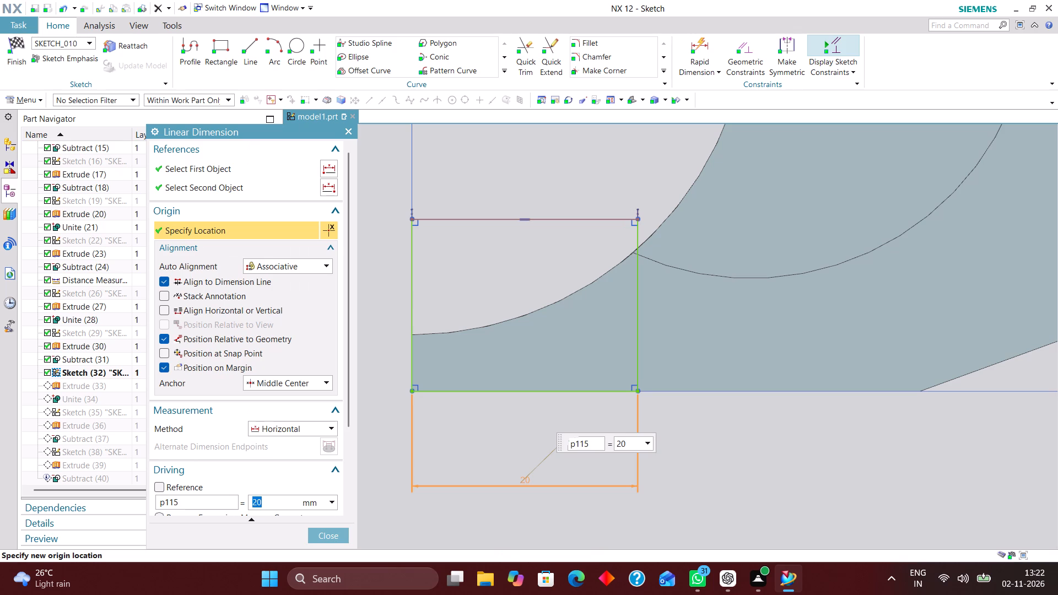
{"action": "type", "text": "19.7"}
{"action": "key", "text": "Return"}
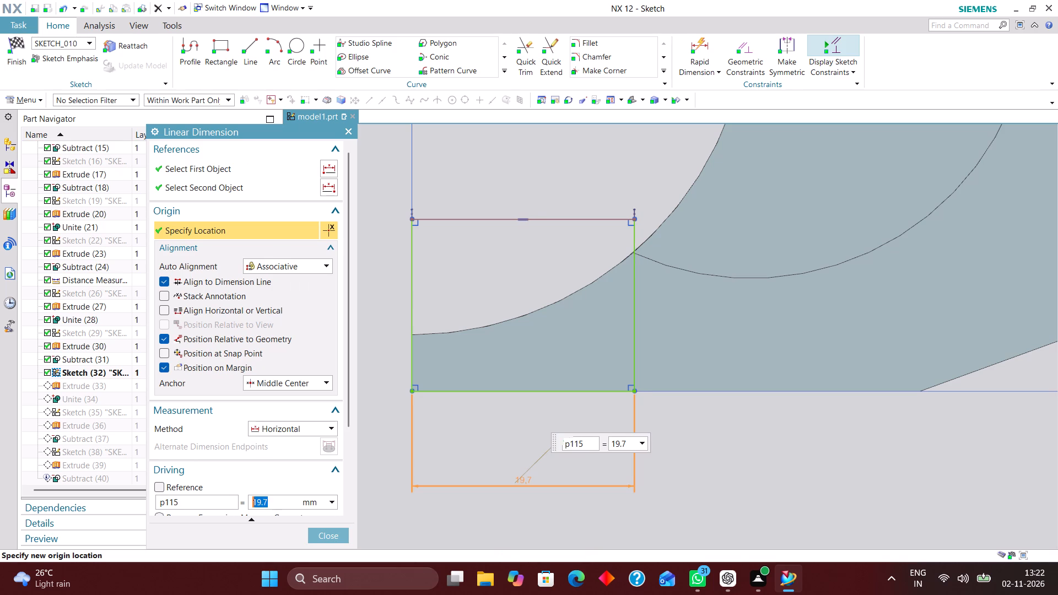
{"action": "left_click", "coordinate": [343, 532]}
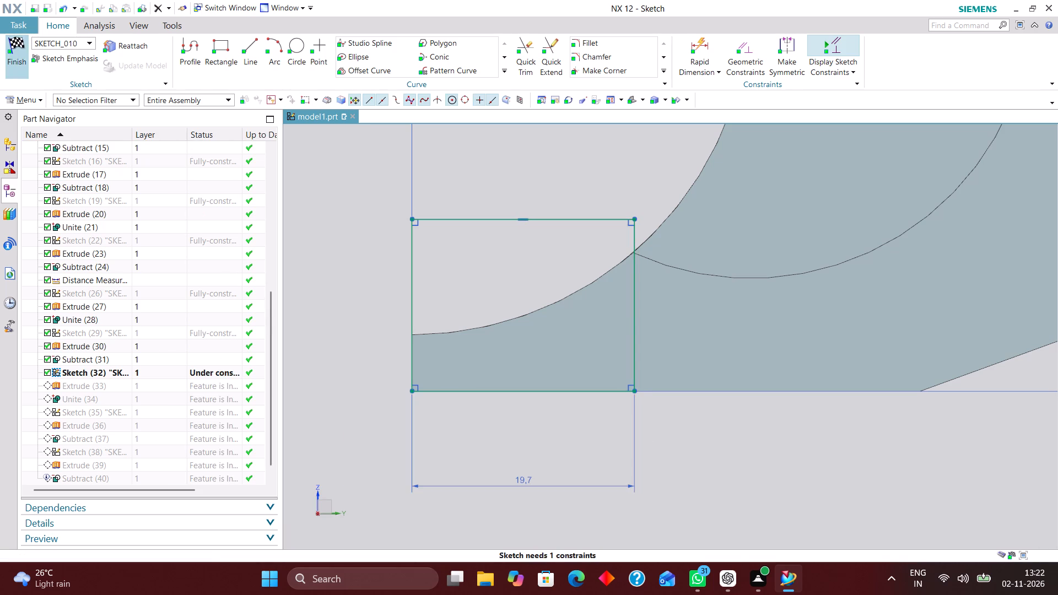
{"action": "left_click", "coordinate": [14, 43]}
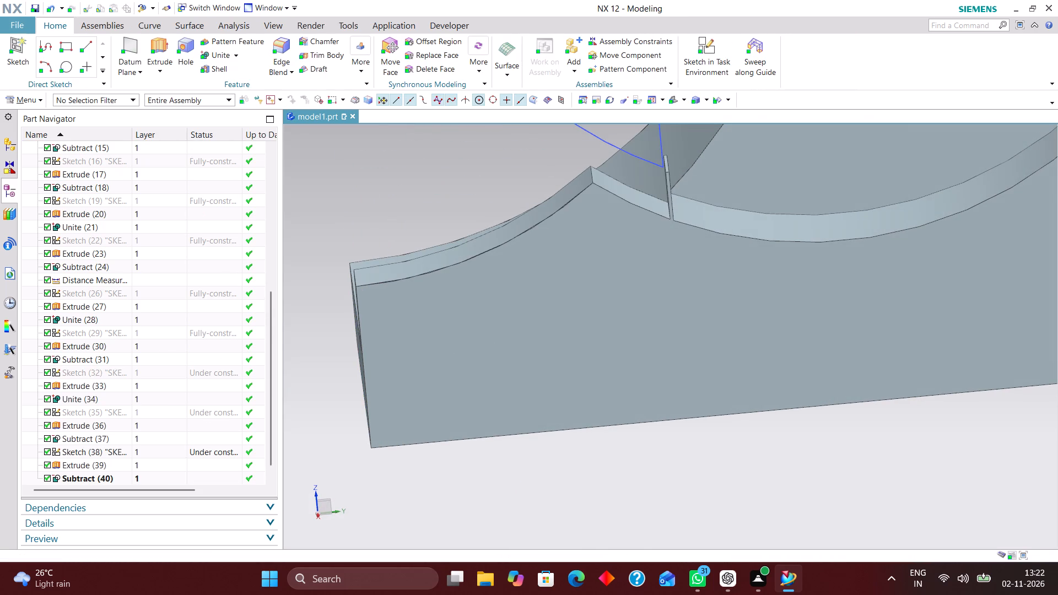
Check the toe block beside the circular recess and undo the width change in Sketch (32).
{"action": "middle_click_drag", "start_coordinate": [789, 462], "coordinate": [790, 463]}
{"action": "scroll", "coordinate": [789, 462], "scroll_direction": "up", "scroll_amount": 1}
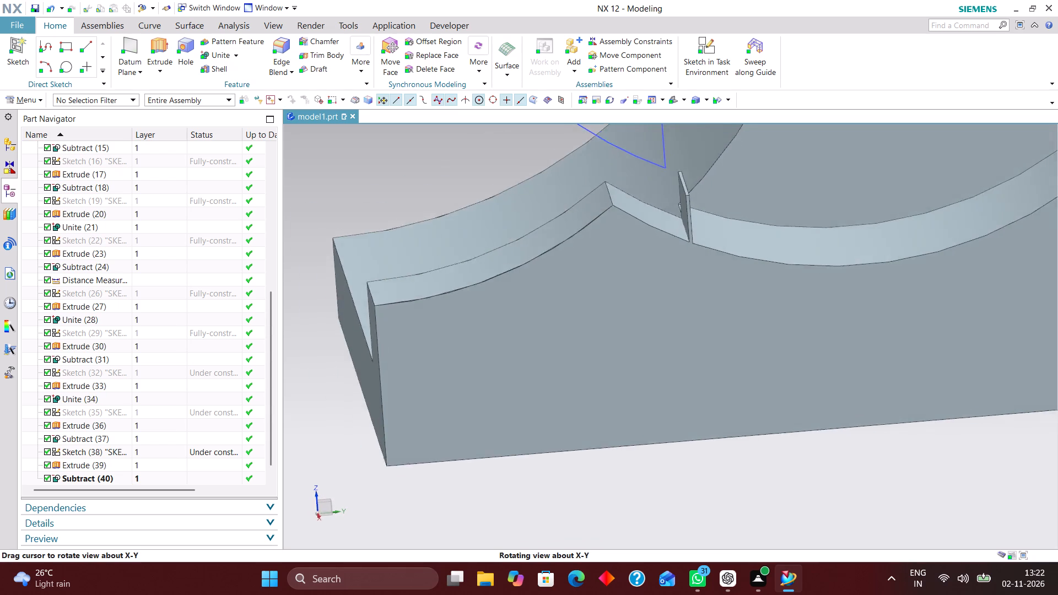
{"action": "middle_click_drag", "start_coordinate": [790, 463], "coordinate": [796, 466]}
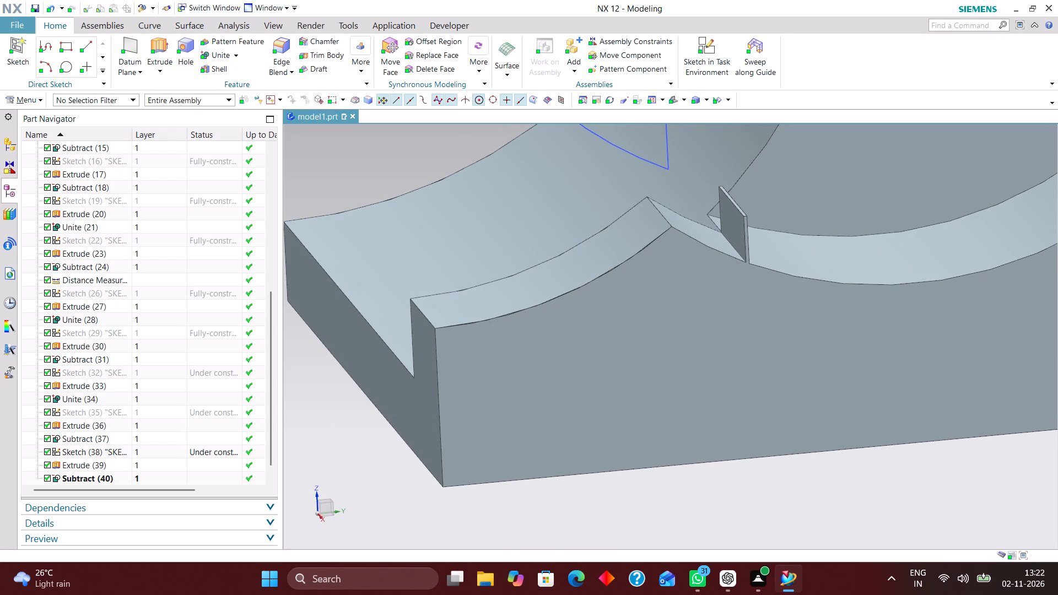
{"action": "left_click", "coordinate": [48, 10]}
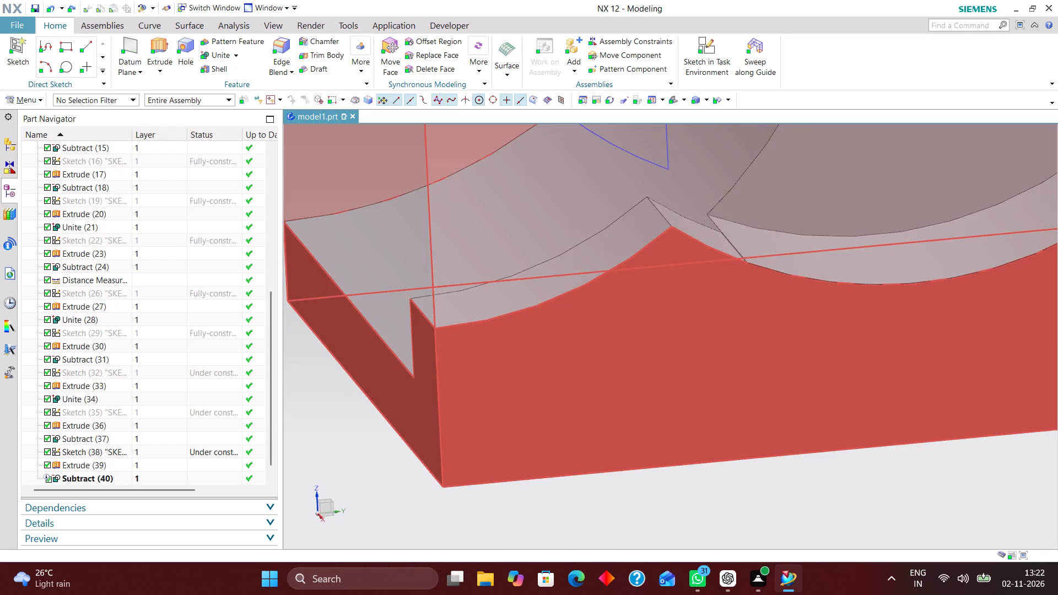
Hide the triangular profile of Sketch (38).
{"action": "scroll", "coordinate": [737, 360], "scroll_direction": "down", "scroll_amount": 3}
{"action": "left_click", "coordinate": [675, 101]}
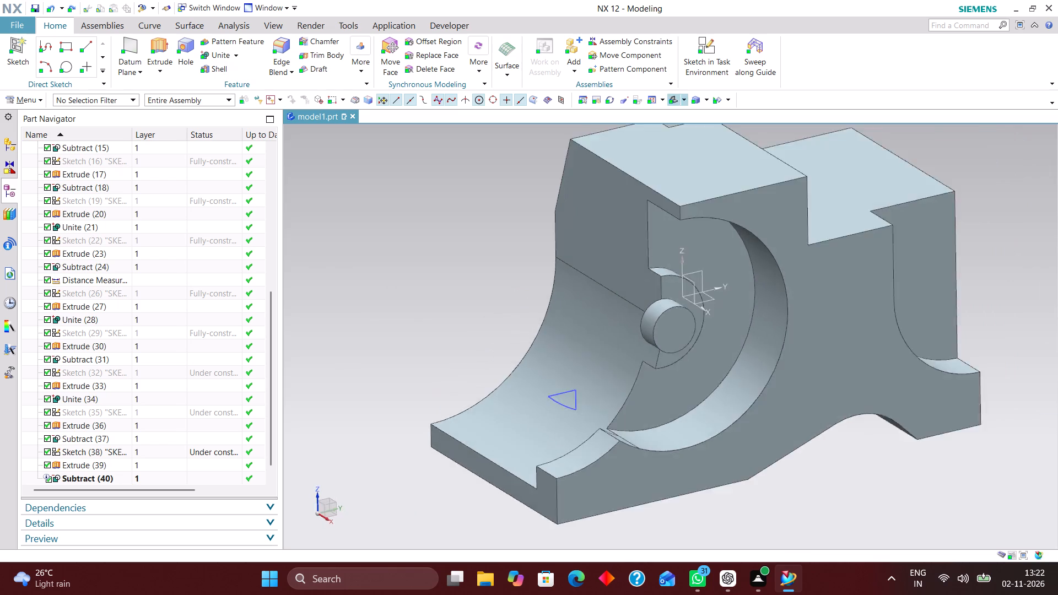
{"action": "scroll", "coordinate": [568, 478], "scroll_direction": "up", "scroll_amount": 2}
{"action": "scroll", "coordinate": [672, 484], "scroll_direction": "up", "scroll_amount": 5}
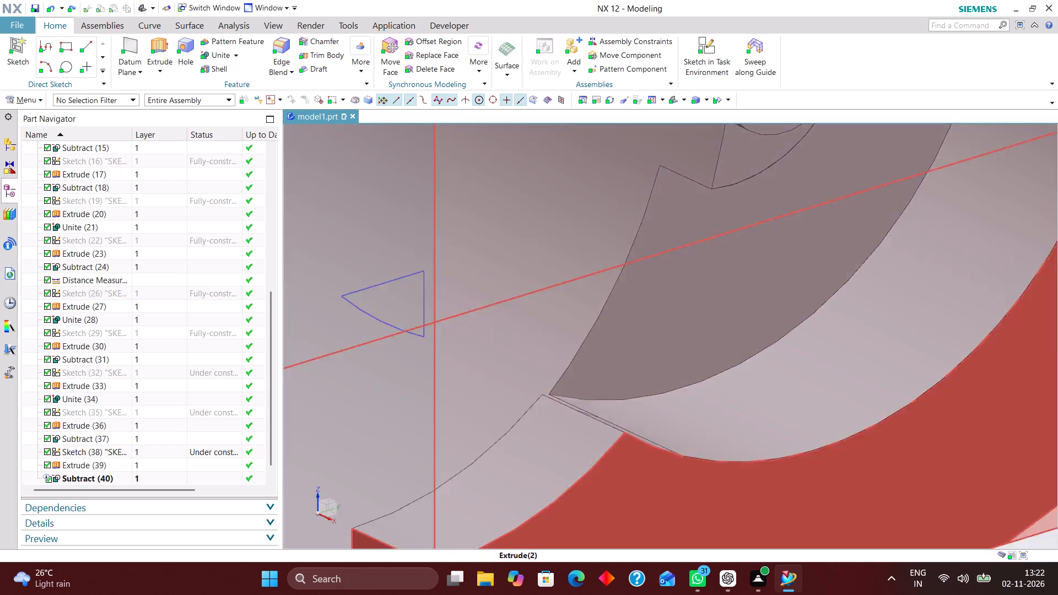
{"action": "middle_click_drag", "start_coordinate": [678, 448], "coordinate": [662, 451]}
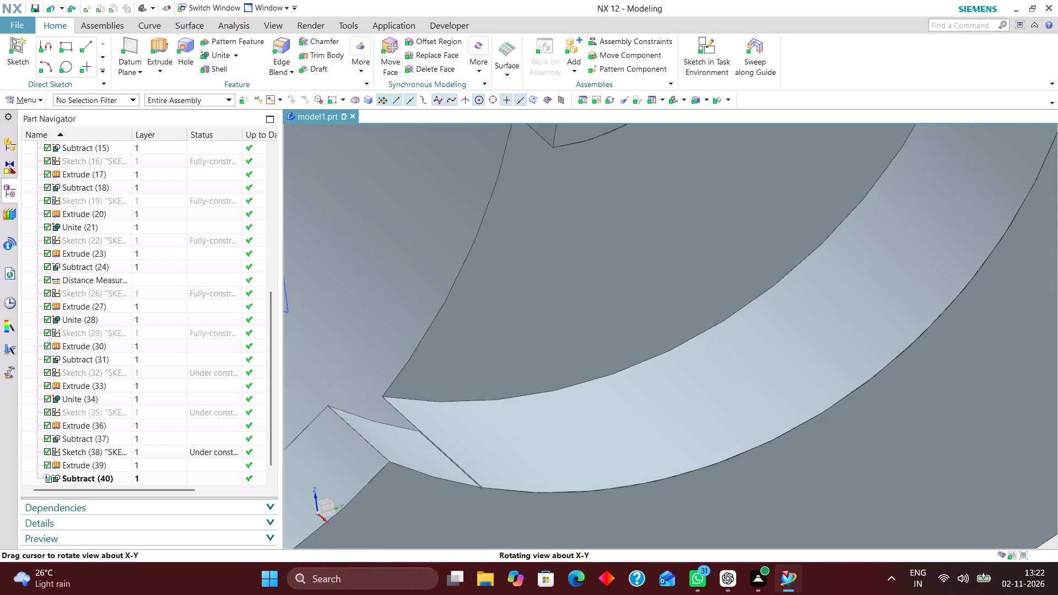
{"action": "middle_click_drag", "start_coordinate": [662, 451], "coordinate": [690, 439]}
{"action": "right_click_drag", "start_coordinate": [415, 209], "coordinate": [423, 248]}
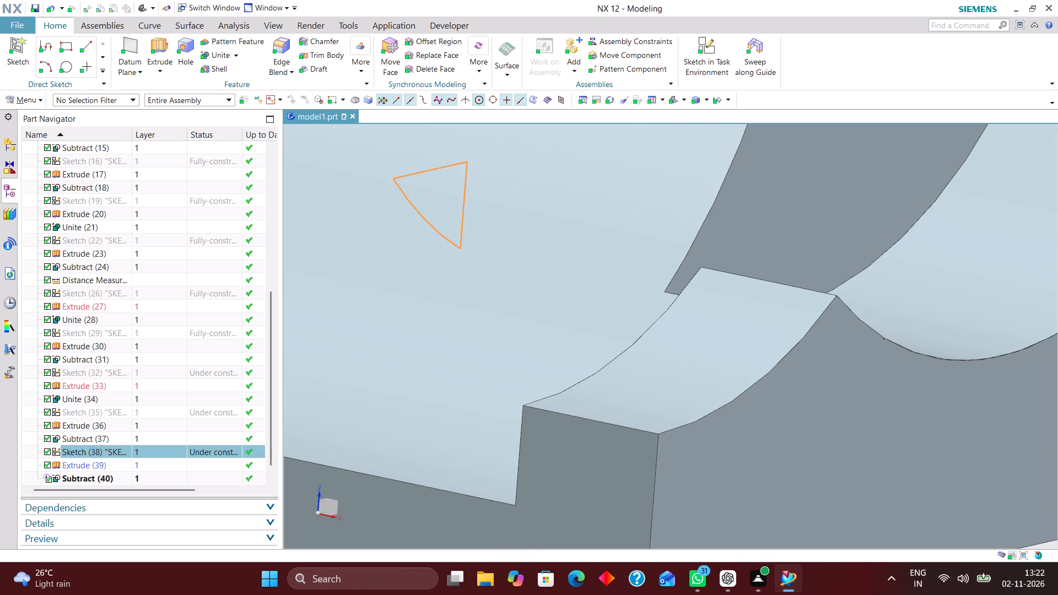
Examine the corner where the toe block meets the circular recess, checking how the recess edges line up.
{"action": "scroll", "coordinate": [676, 330], "scroll_direction": "down", "scroll_amount": 4}
{"action": "left_click", "coordinate": [671, 100]}
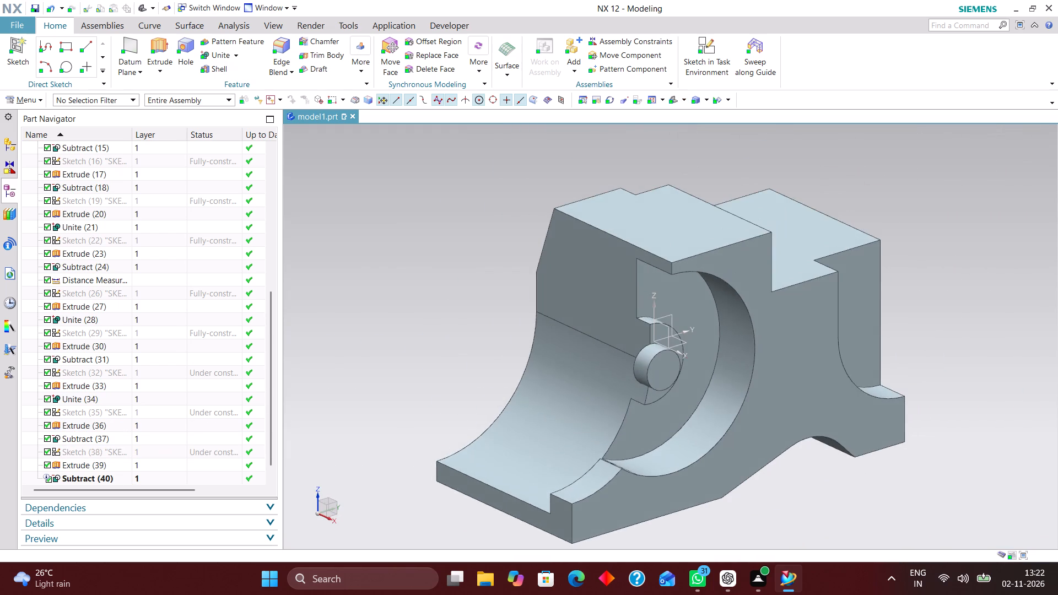
{"action": "scroll", "coordinate": [638, 478], "scroll_direction": "up", "scroll_amount": 5}
{"action": "middle_click_drag", "start_coordinate": [643, 465], "coordinate": [624, 470]}
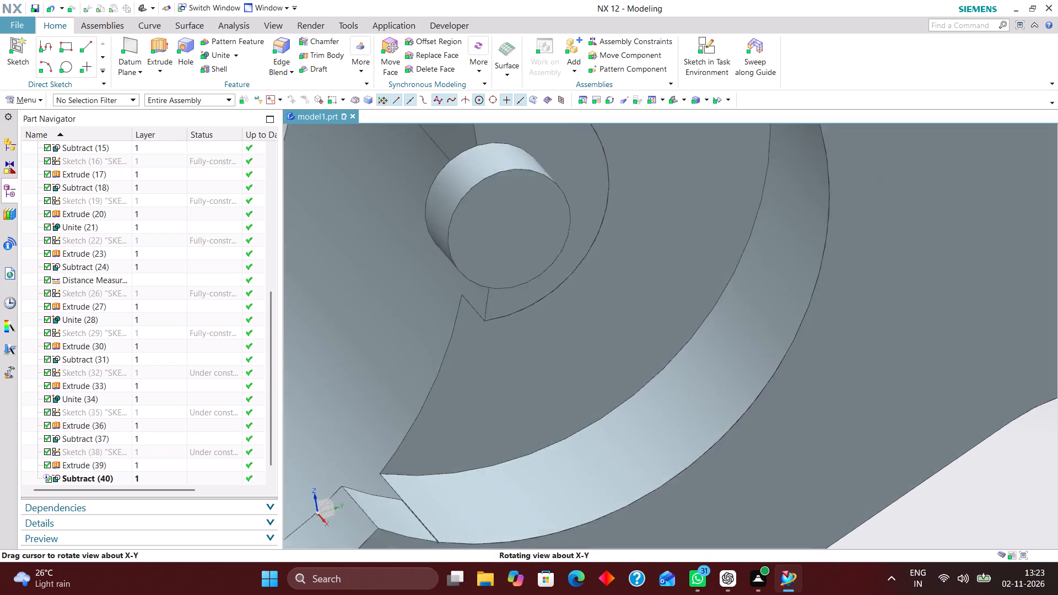
{"action": "middle_click_drag", "start_coordinate": [624, 470], "coordinate": [625, 444]}
{"action": "middle_click_drag", "start_coordinate": [627, 444], "coordinate": [664, 441]}
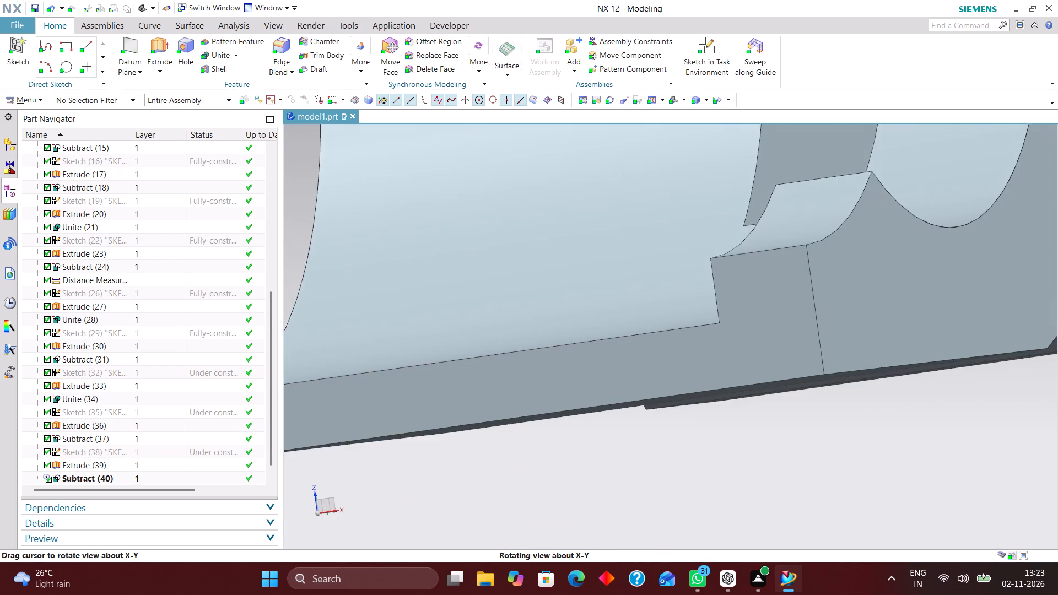
{"action": "left_click", "coordinate": [677, 100]}
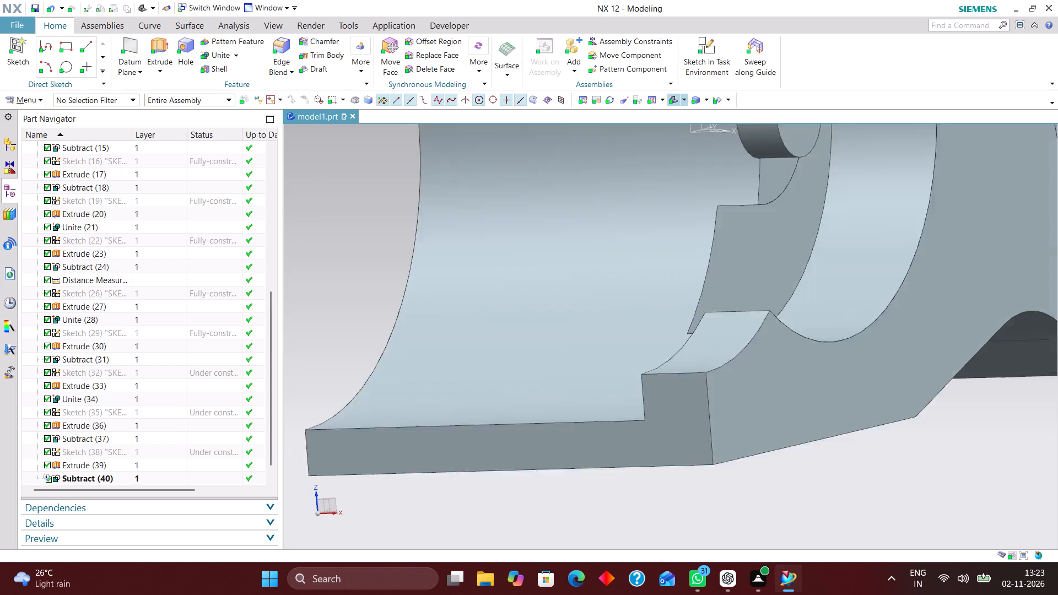
{"action": "scroll", "coordinate": [645, 487], "scroll_direction": "up", "scroll_amount": 5}
{"action": "middle_click_drag", "start_coordinate": [672, 455], "coordinate": [647, 450]}
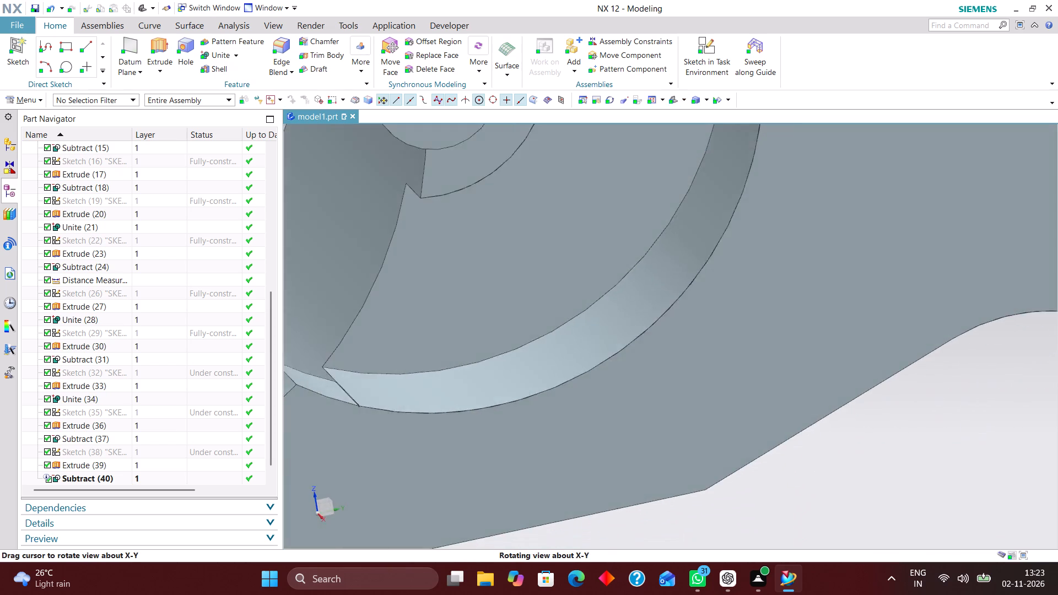
{"action": "middle_click_drag", "start_coordinate": [647, 450], "coordinate": [643, 452]}
{"action": "scroll", "coordinate": [643, 452], "scroll_direction": "up", "scroll_amount": 1}
{"action": "right_click_drag", "start_coordinate": [897, 440], "coordinate": [792, 453]}
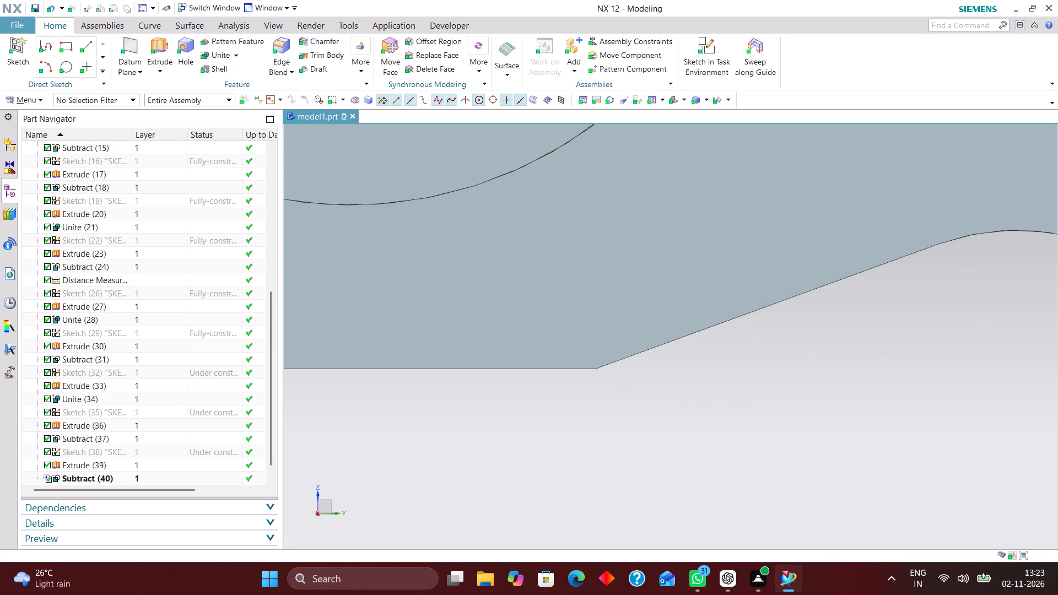
{"action": "scroll", "coordinate": [682, 366], "scroll_direction": "down", "scroll_amount": 4}
{"action": "scroll", "coordinate": [479, 283], "scroll_direction": "up", "scroll_amount": 8}
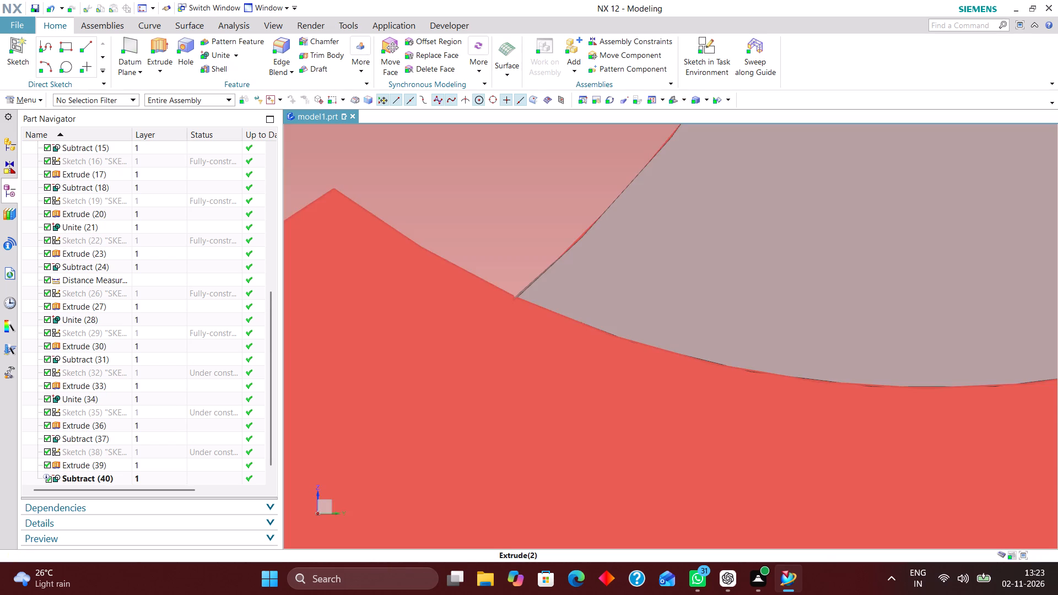
{"action": "scroll", "coordinate": [532, 315], "scroll_direction": "up", "scroll_amount": 5}
{"action": "scroll", "coordinate": [508, 286], "scroll_direction": "down", "scroll_amount": 4}
{"action": "scroll", "coordinate": [505, 285], "scroll_direction": "up", "scroll_amount": 6}
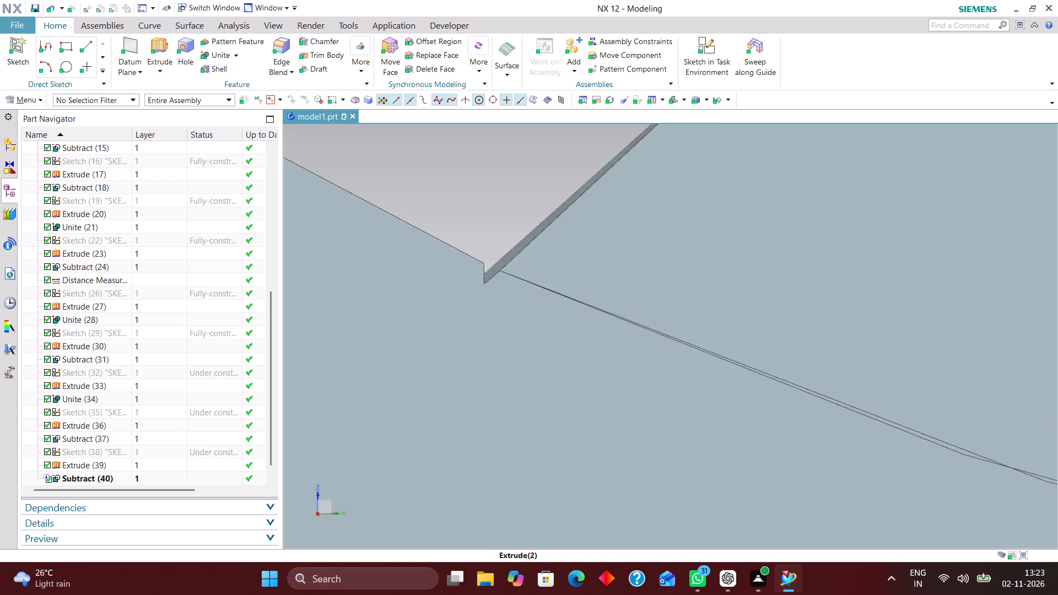
{"action": "scroll", "coordinate": [501, 284], "scroll_direction": "up", "scroll_amount": 4}
{"action": "scroll", "coordinate": [517, 284], "scroll_direction": "down", "scroll_amount": 6}
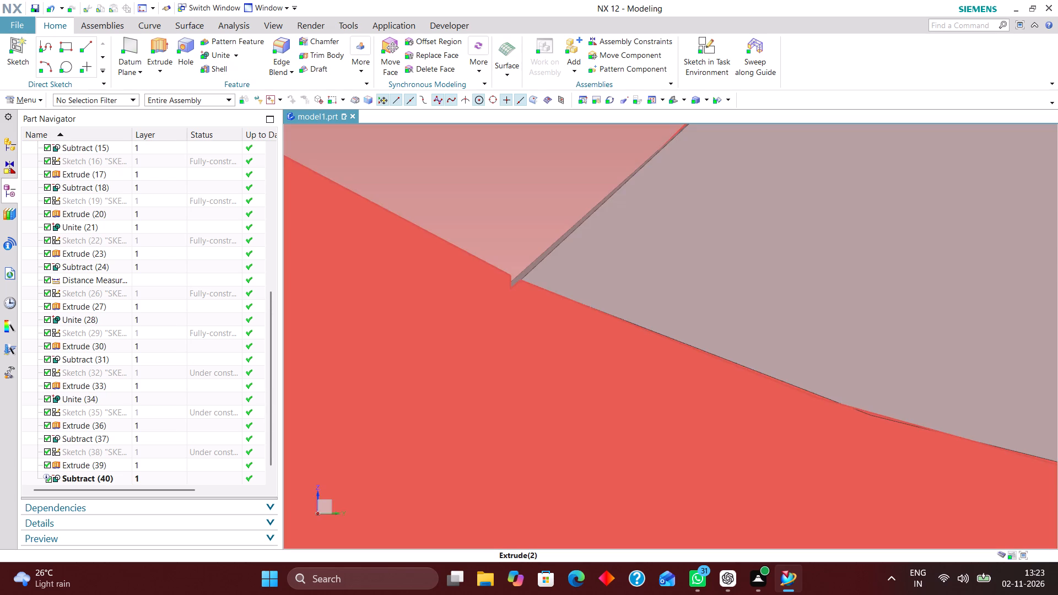
{"action": "scroll", "coordinate": [525, 283], "scroll_direction": "down", "scroll_amount": 4}
{"action": "scroll", "coordinate": [532, 272], "scroll_direction": "up", "scroll_amount": 5}
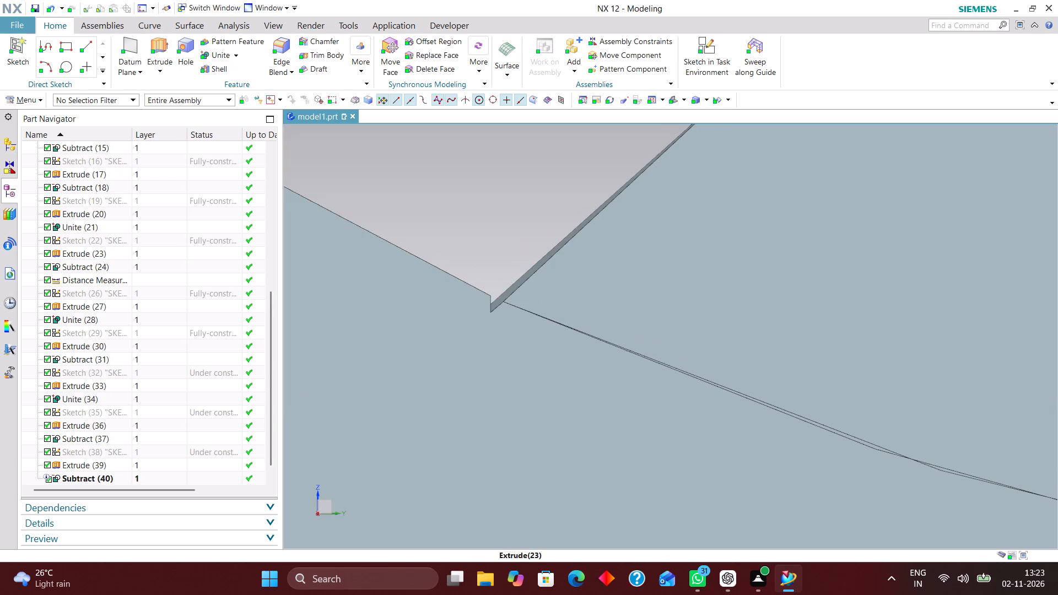
{"action": "scroll", "coordinate": [524, 352], "scroll_direction": "down", "scroll_amount": 17}
{"action": "scroll", "coordinate": [503, 272], "scroll_direction": "up", "scroll_amount": 1}
{"action": "middle_click_drag", "start_coordinate": [510, 277], "coordinate": [539, 284]}
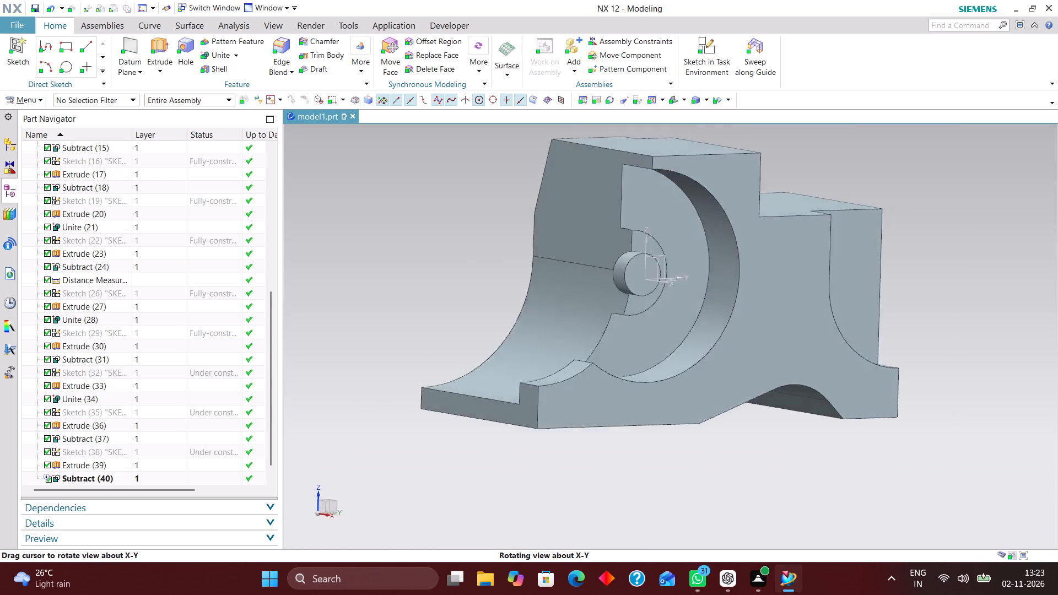
{"action": "middle_click_drag", "start_coordinate": [539, 284], "coordinate": [548, 299]}
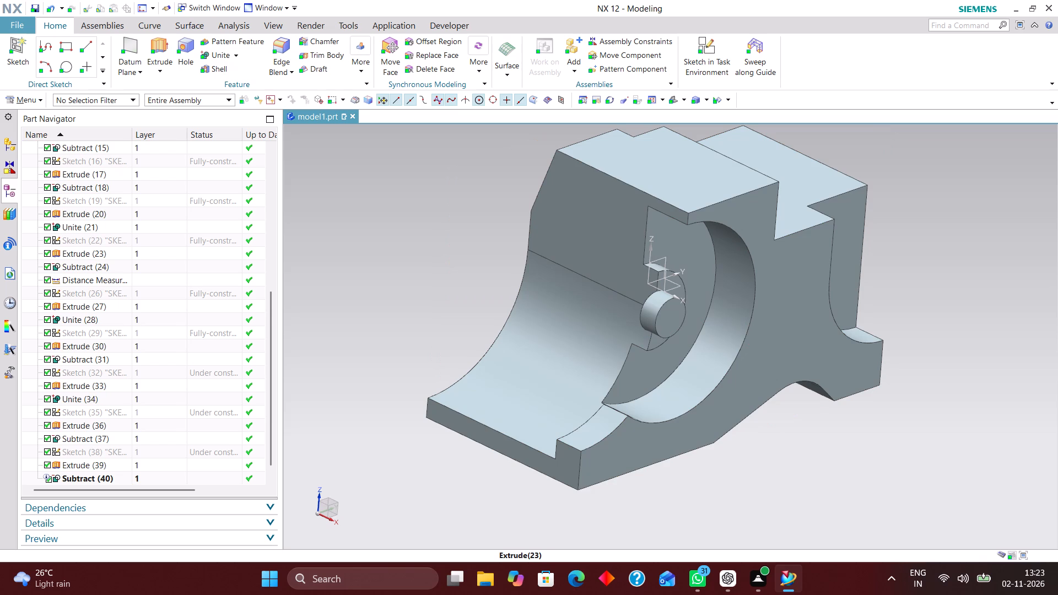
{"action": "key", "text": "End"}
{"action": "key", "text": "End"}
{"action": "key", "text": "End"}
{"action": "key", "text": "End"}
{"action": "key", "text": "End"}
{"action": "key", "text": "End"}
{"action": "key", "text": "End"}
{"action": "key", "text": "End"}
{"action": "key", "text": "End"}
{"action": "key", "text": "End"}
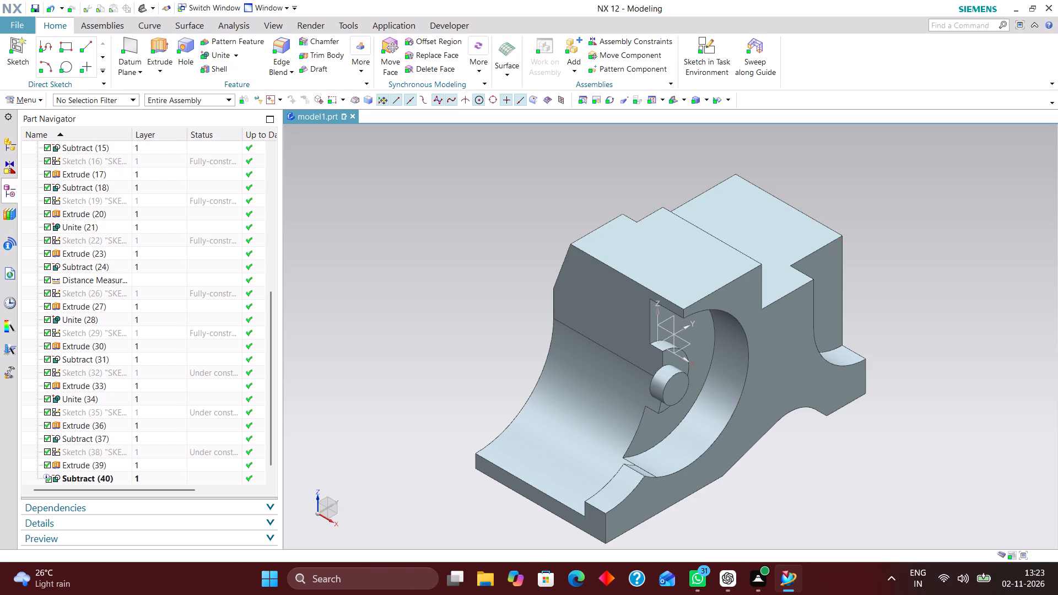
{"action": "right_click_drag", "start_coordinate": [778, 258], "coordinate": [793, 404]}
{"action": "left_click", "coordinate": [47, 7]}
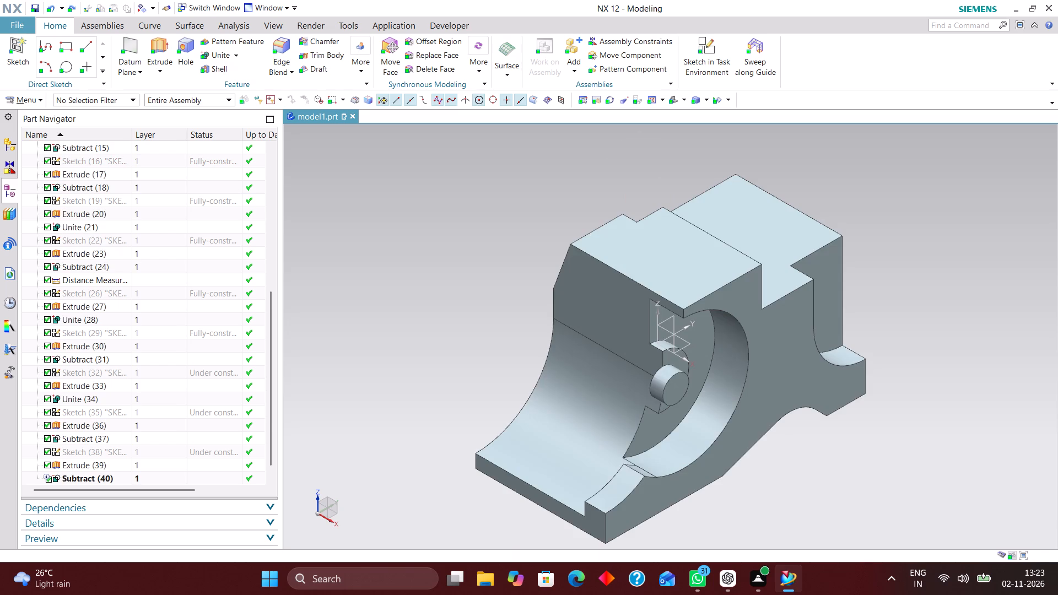
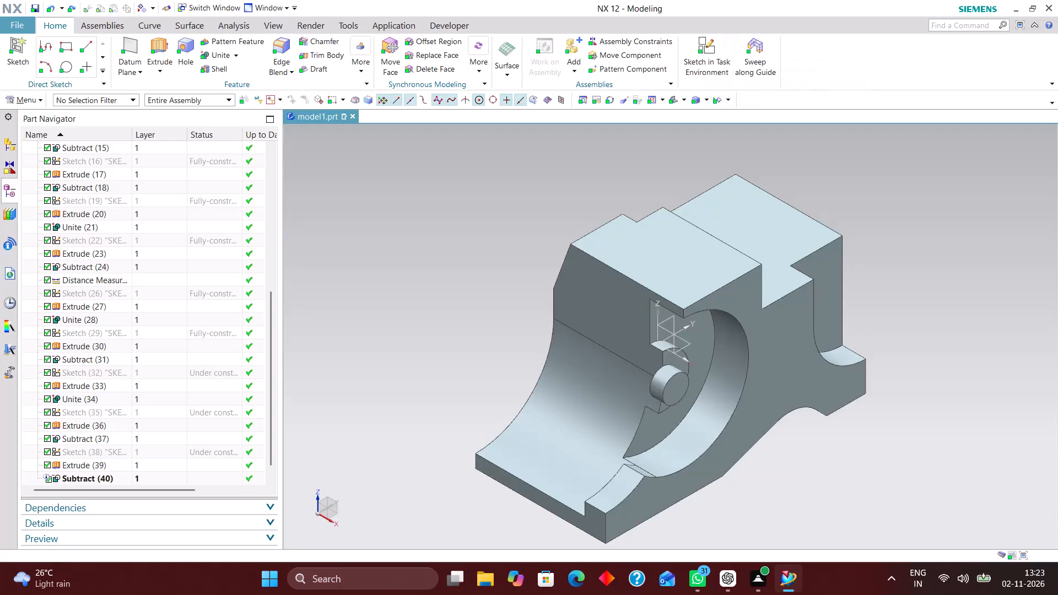
Start a Hole on the flat face of the rounded end recess and dimension its centre point 10 mm from the vertical end edge.
{"action": "left_click", "coordinate": [191, 46]}
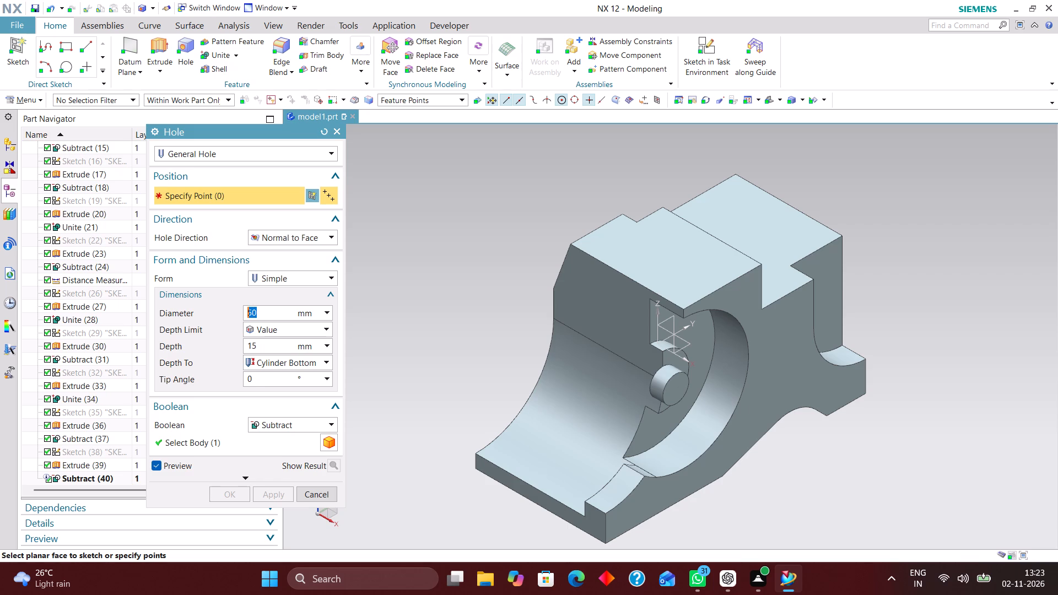
{"action": "left_click", "coordinate": [831, 301]}
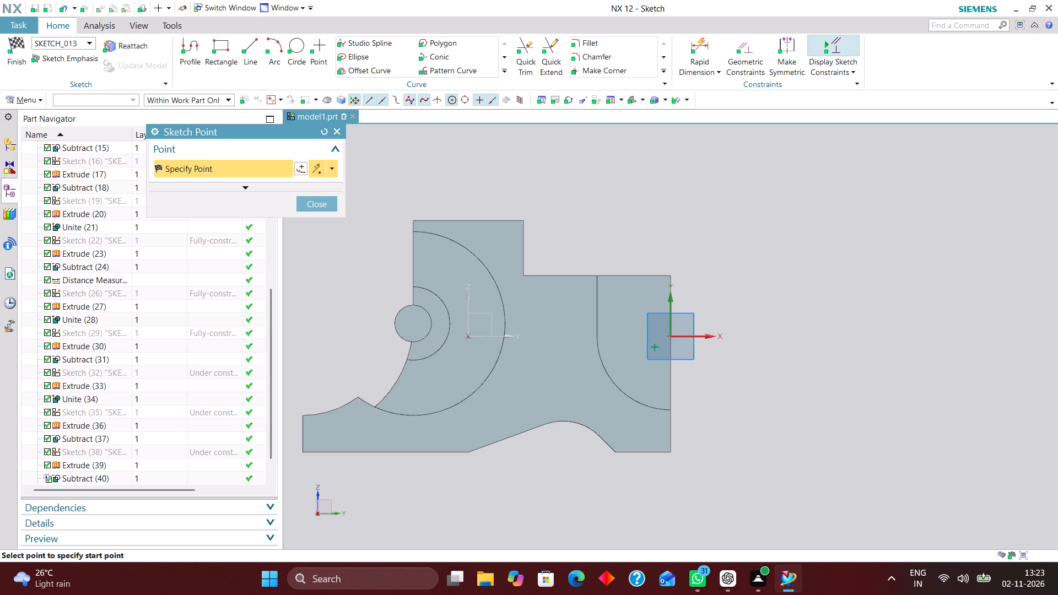
{"action": "left_click", "coordinate": [699, 48]}
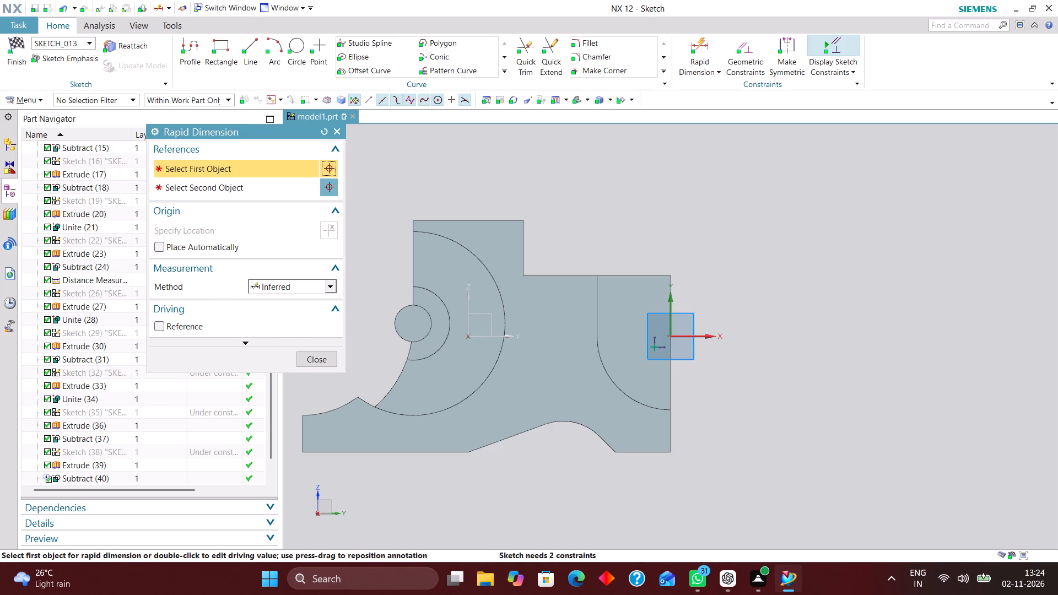
{"action": "left_click", "coordinate": [674, 315]}
{"action": "left_click", "coordinate": [655, 350]}
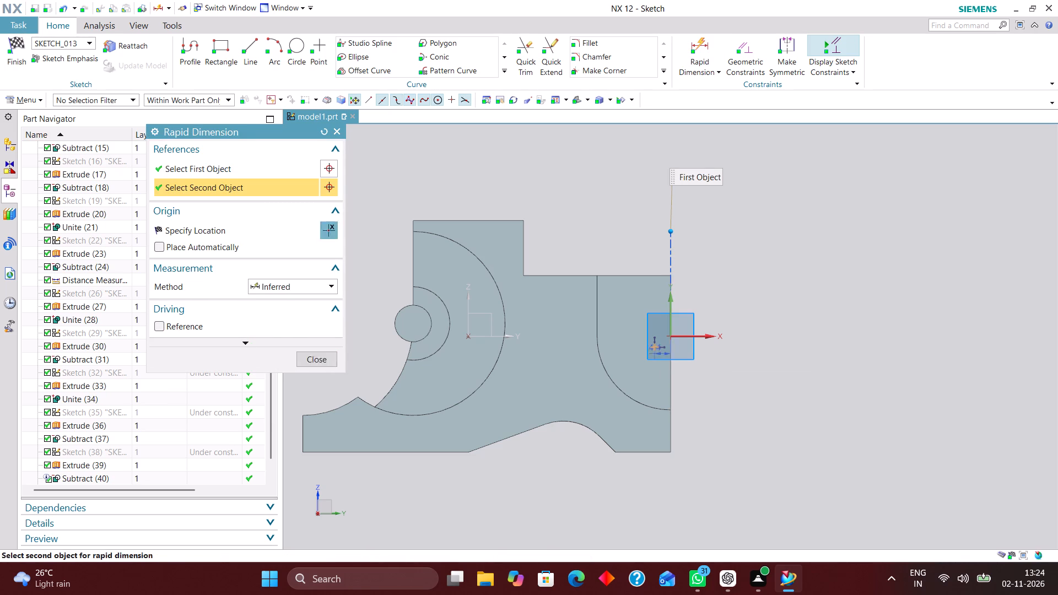
{"action": "left_click", "coordinate": [714, 378]}
{"action": "type", "text": "10"}
{"action": "key", "text": "Return"}
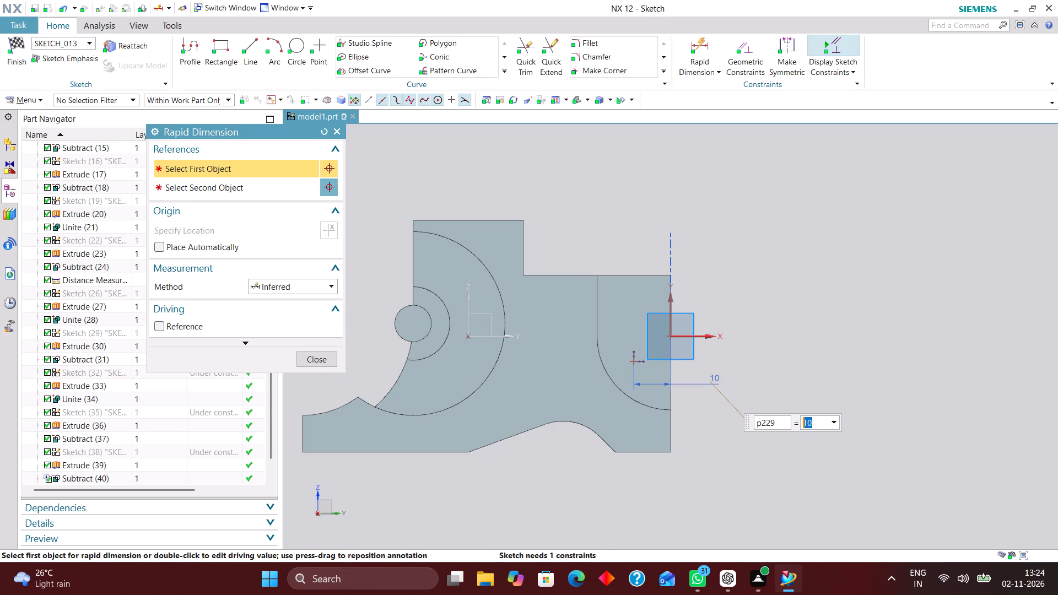
Constrain the hole's centre point onto the sketch's horizontal X axis with Point on Curve and finish the sketch.
{"action": "left_click", "coordinate": [735, 48]}
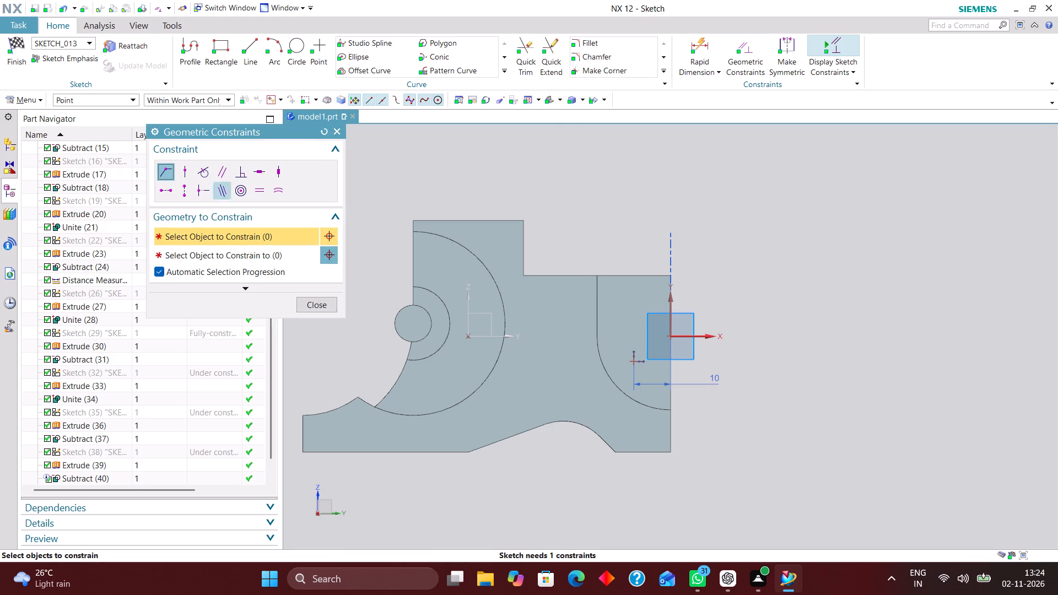
{"action": "left_click", "coordinate": [182, 166]}
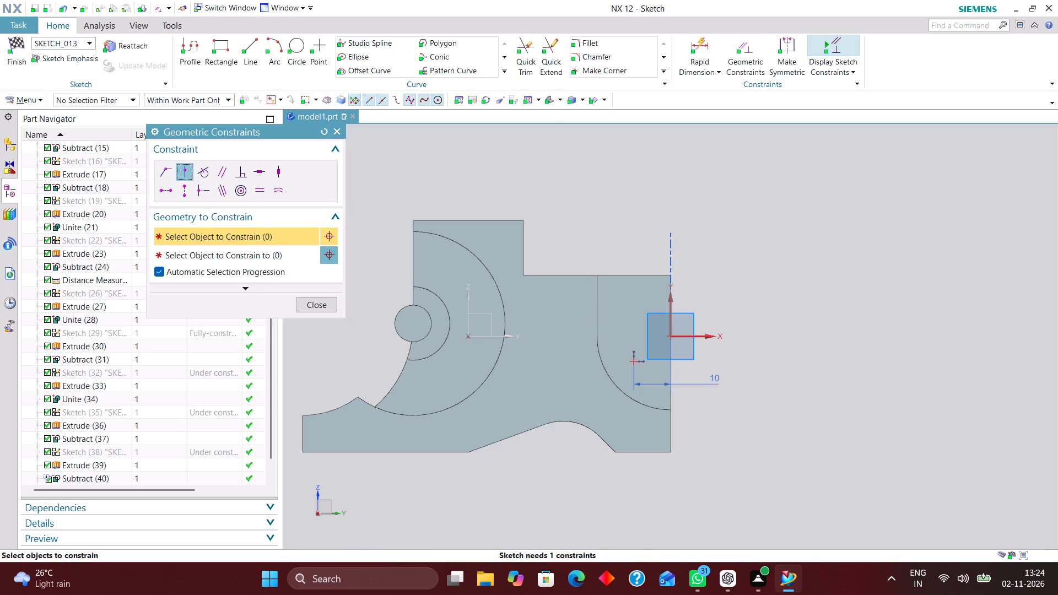
{"action": "left_click", "coordinate": [633, 363]}
{"action": "left_click", "coordinate": [701, 336]}
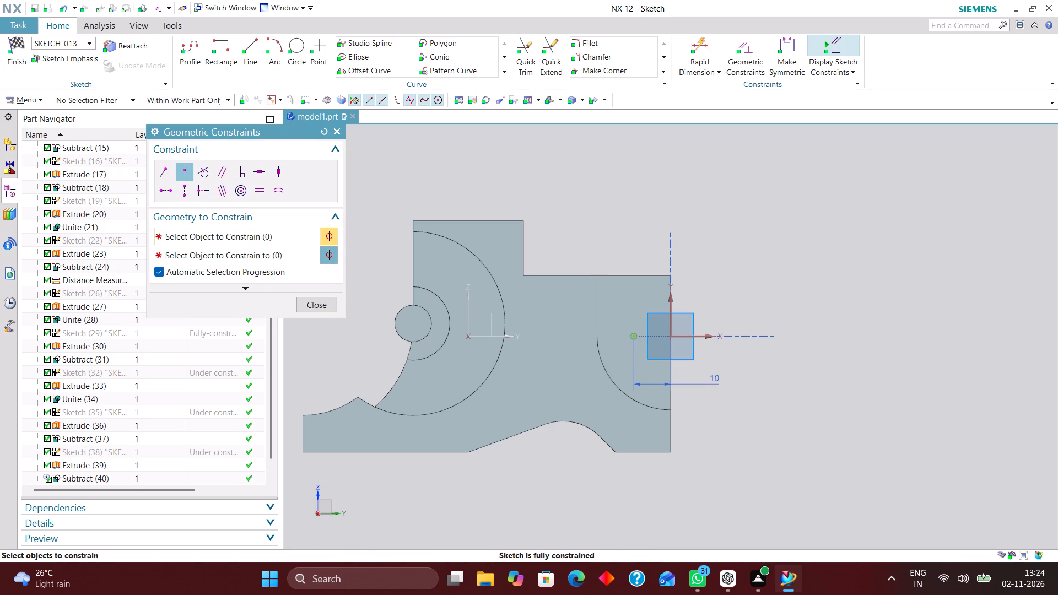
{"action": "left_click", "coordinate": [327, 299]}
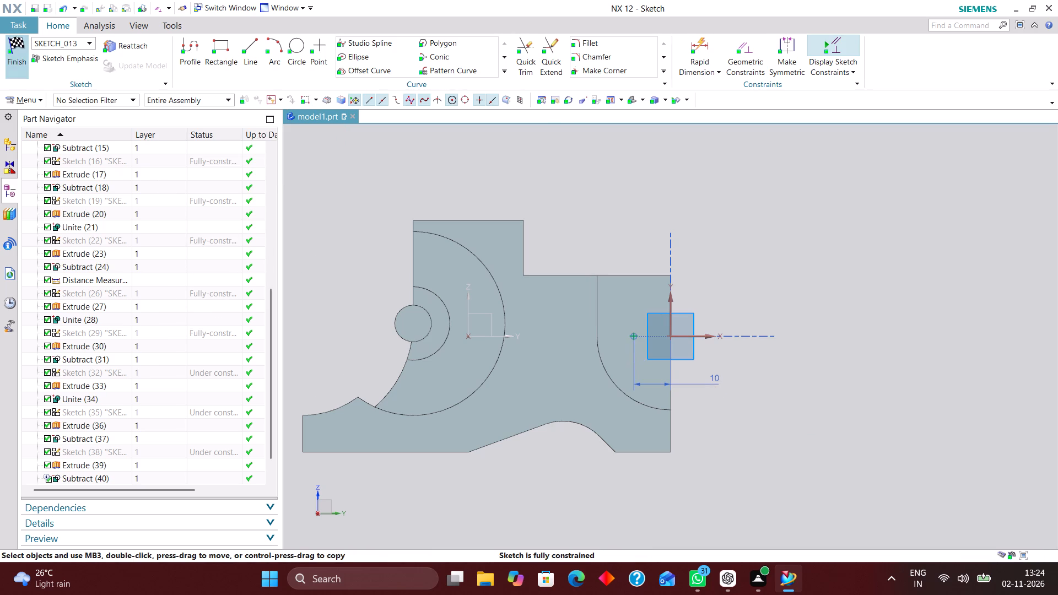
{"action": "left_click", "coordinate": [13, 45]}
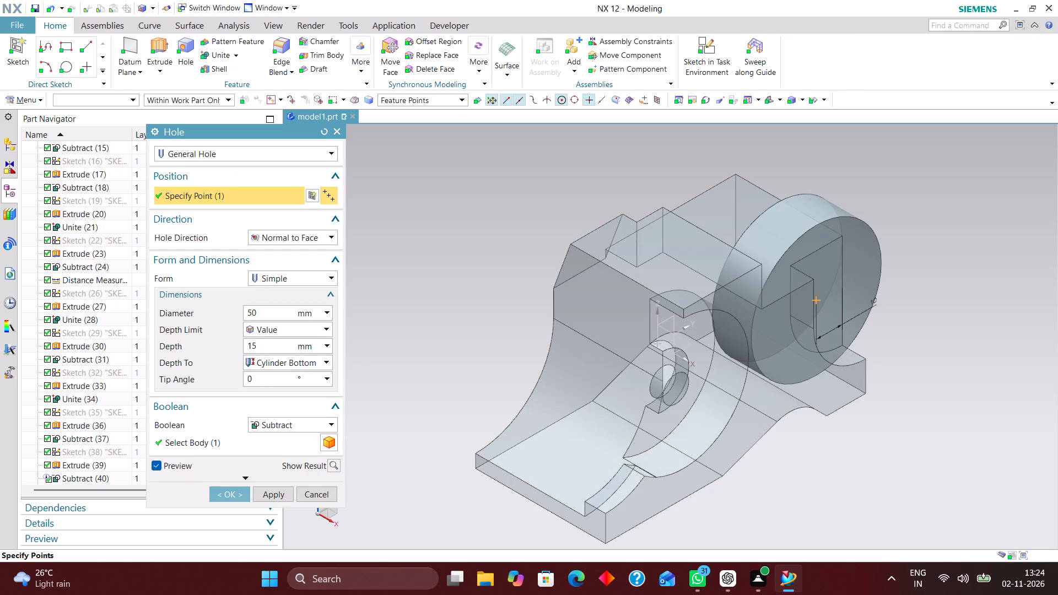
Create the simple hole with a 10 mm diameter and a Through Body depth limit, subtracted from the body.
{"action": "left_click", "coordinate": [293, 329]}
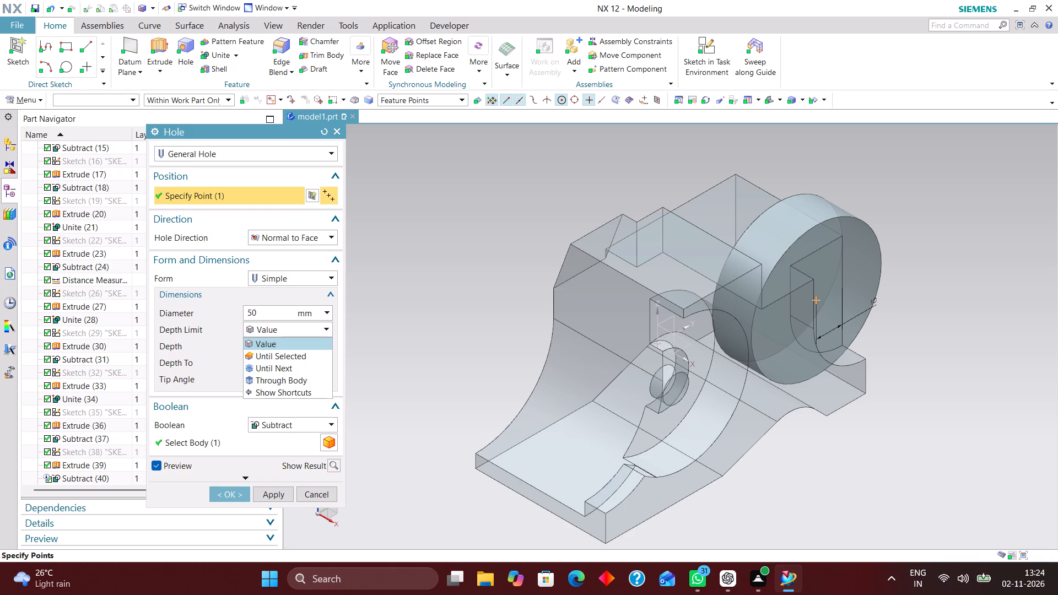
{"action": "left_click", "coordinate": [303, 377]}
{"action": "left_click_drag", "start_coordinate": [264, 315], "coordinate": [238, 313]}
{"action": "type", "text": "10"}
{"action": "key", "text": "Return"}
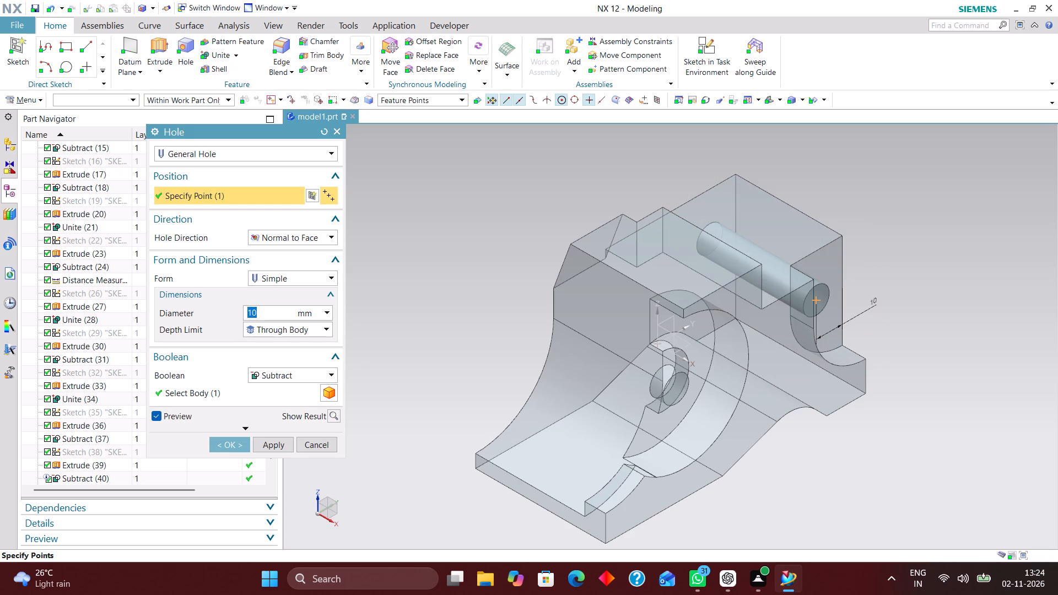
{"action": "left_click", "coordinate": [235, 443]}
Reopen Sketch (7) with rollback and delete the constraint holding the arc's centre on the horizontal axis.
{"action": "middle_click", "coordinate": [944, 331]}
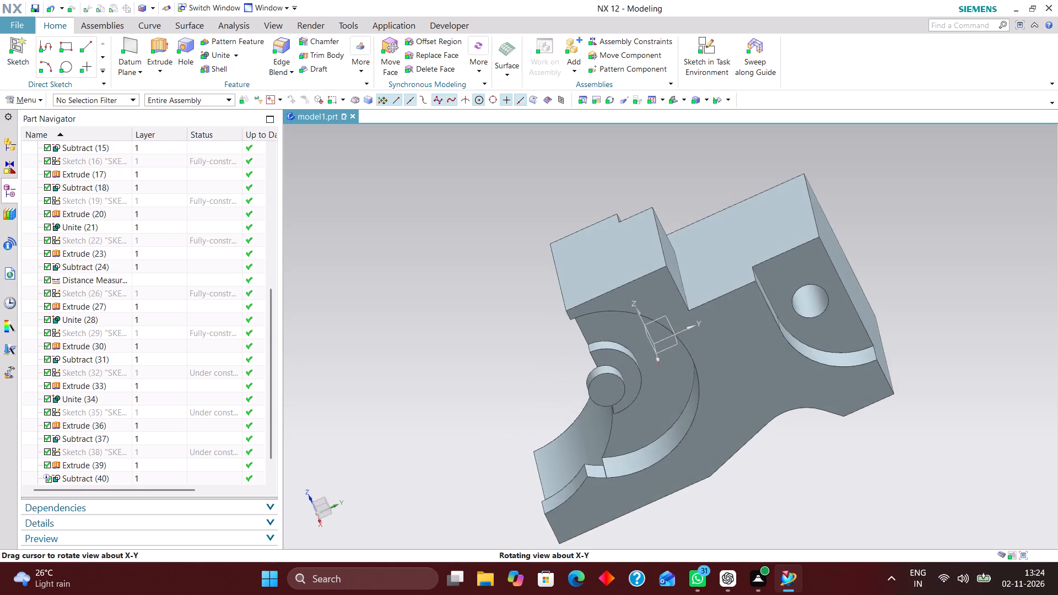
{"action": "middle_click", "coordinate": [948, 327]}
{"action": "middle_click", "coordinate": [948, 327]}
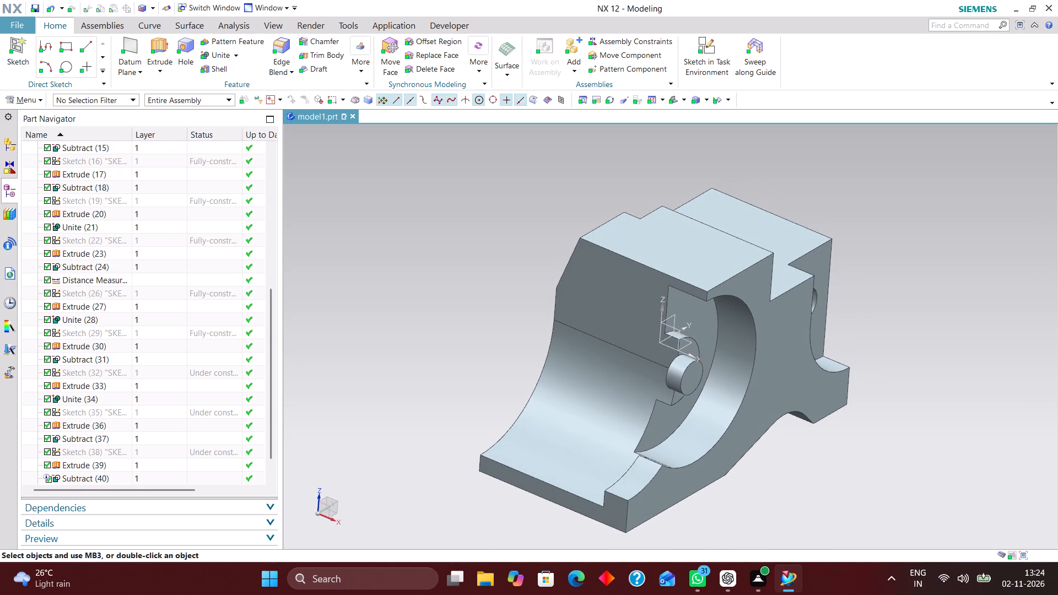
{"action": "key", "text": "End"}
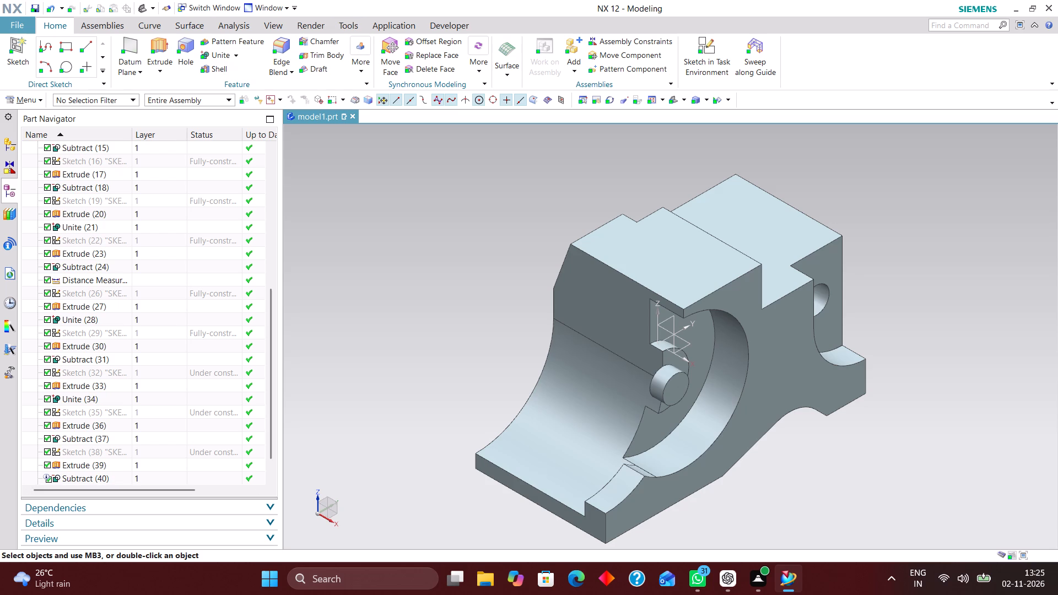
{"action": "scroll", "coordinate": [181, 242], "scroll_direction": "up", "scroll_amount": 8}
{"action": "left_click", "coordinate": [164, 307]}
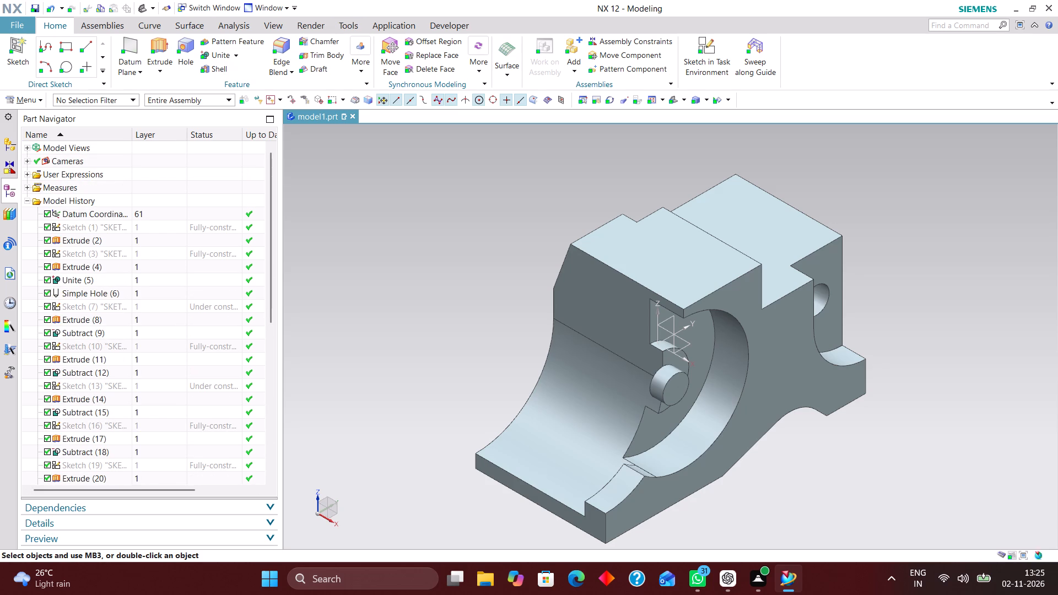
{"action": "right_click", "coordinate": [166, 306]}
{"action": "left_click", "coordinate": [242, 63]}
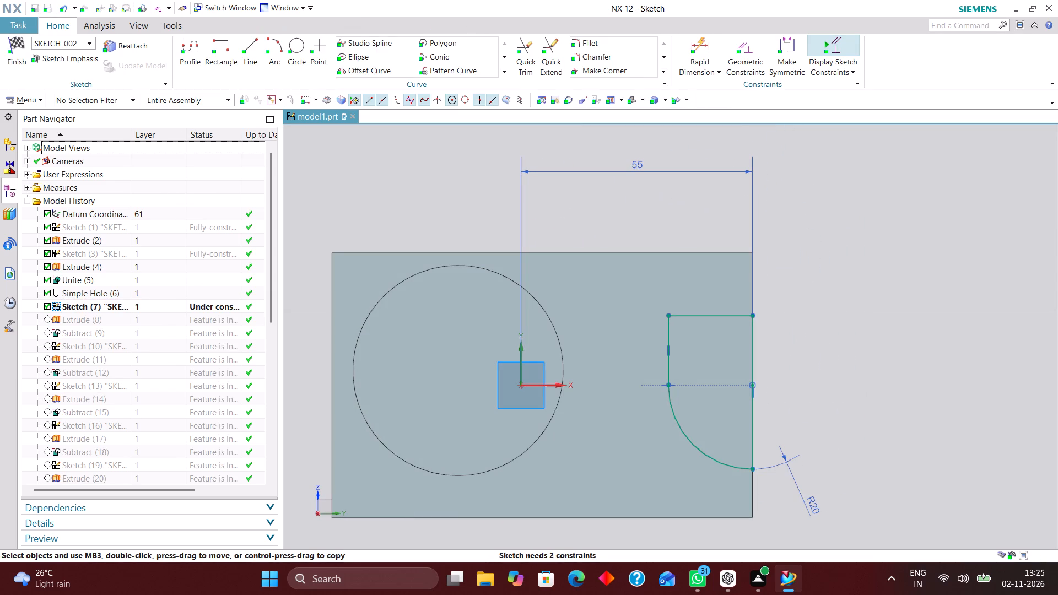
{"action": "right_click_drag", "start_coordinate": [729, 385], "coordinate": [555, 370]}
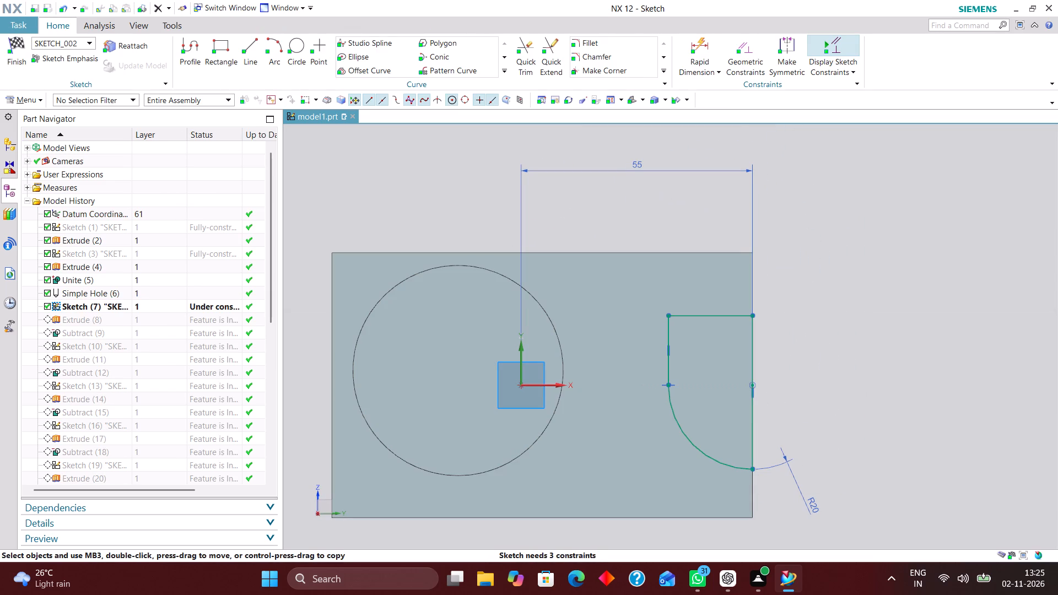
Dimension the arc's centre 35 mm above the body's bottom edge in Sketch (7) and finish the sketch.
{"action": "left_click", "coordinate": [705, 46]}
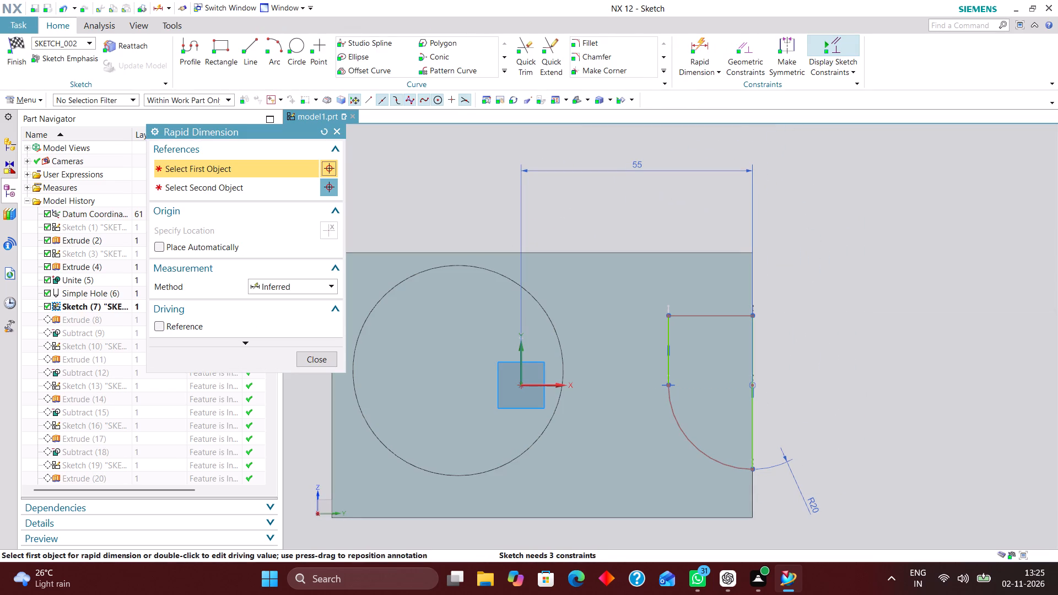
{"action": "left_click", "coordinate": [694, 522]}
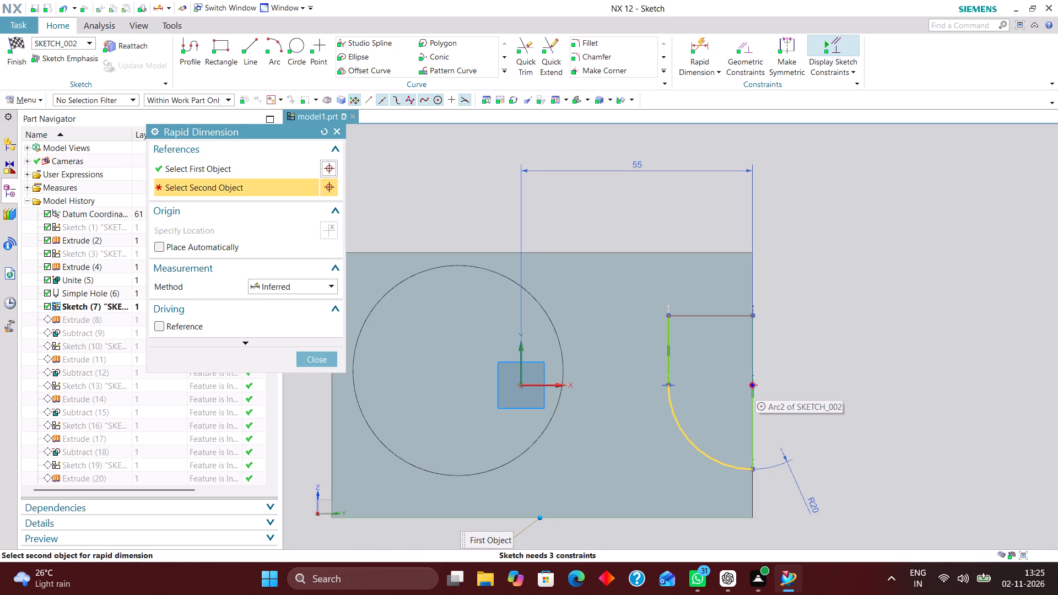
{"action": "left_click", "coordinate": [755, 386]}
{"action": "left_click", "coordinate": [935, 457]}
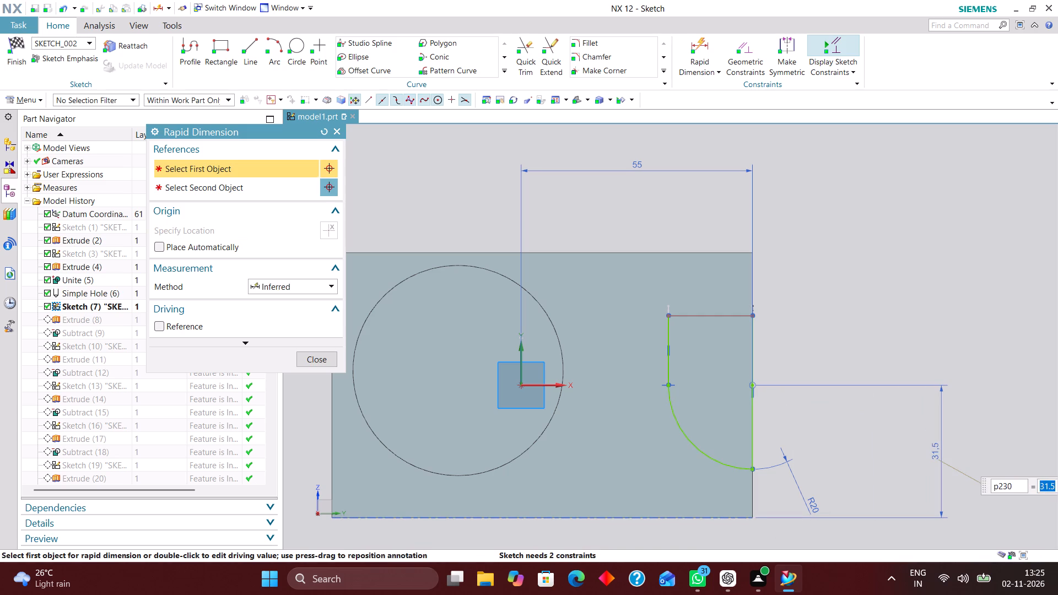
{"action": "type", "text": "35"}
{"action": "key", "text": "Return"}
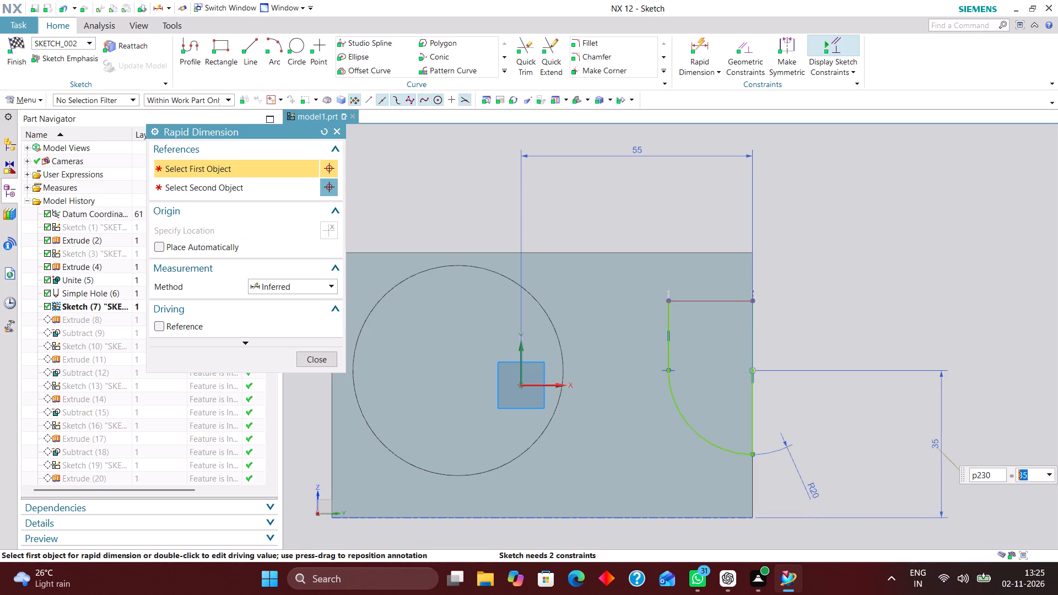
{"action": "left_click", "coordinate": [312, 359]}
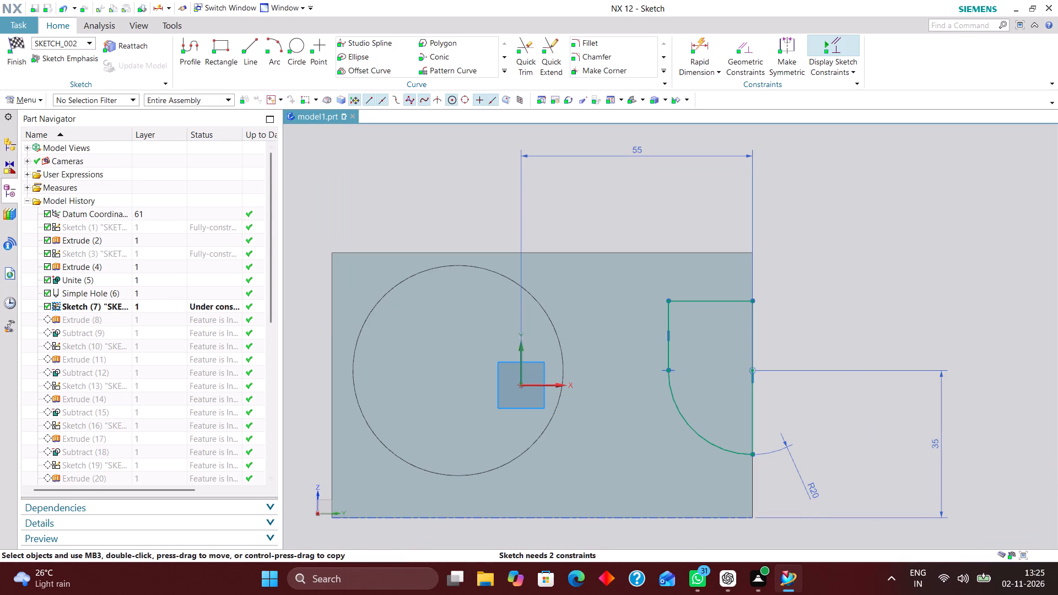
{"action": "left_click", "coordinate": [19, 39]}
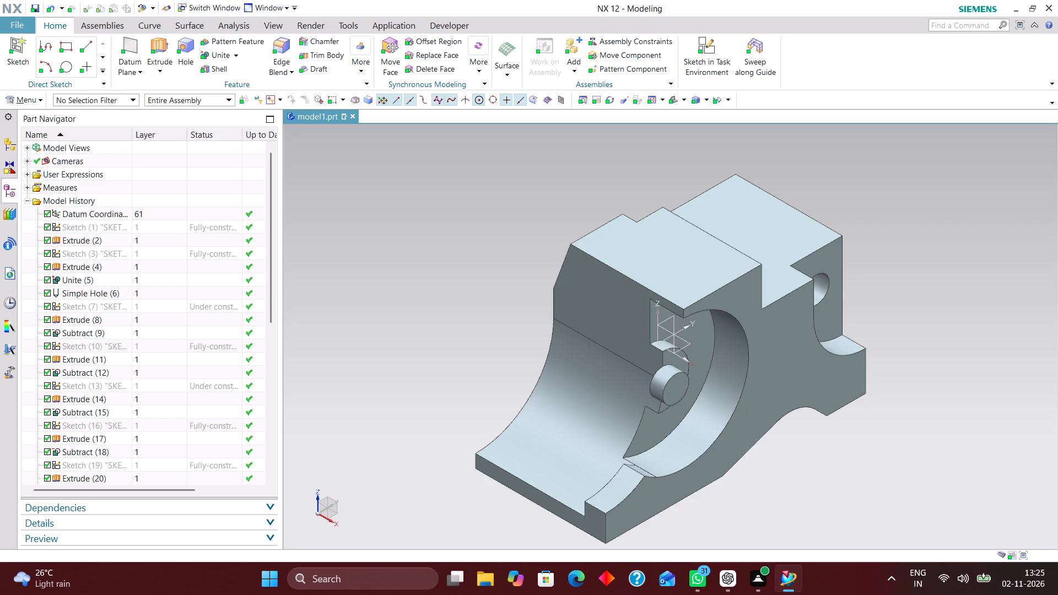
Edit Simple Hole (41), open its position sketch and delete the Point on Curve constraint on the centre point.
{"action": "scroll", "coordinate": [906, 302], "scroll_direction": "up", "scroll_amount": 3}
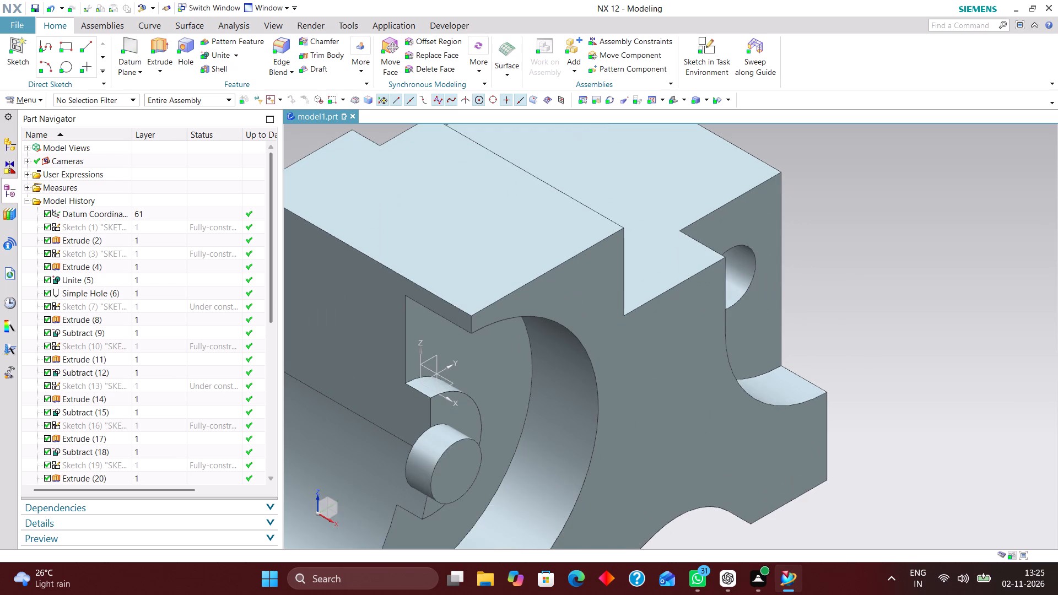
{"action": "scroll", "coordinate": [187, 441], "scroll_direction": "down", "scroll_amount": 11}
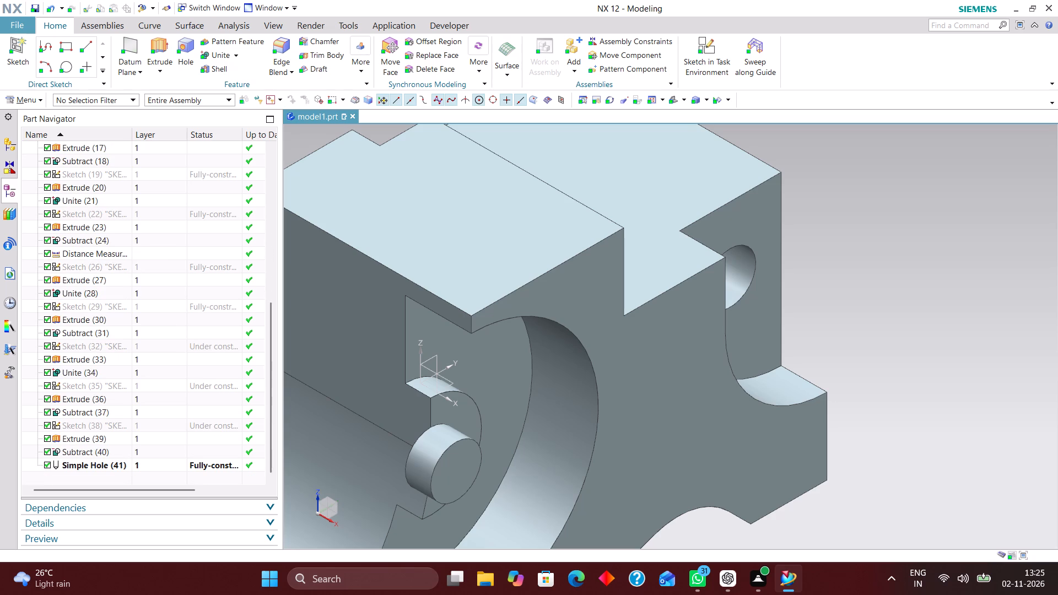
{"action": "left_click", "coordinate": [175, 464]}
{"action": "right_click", "coordinate": [175, 464]}
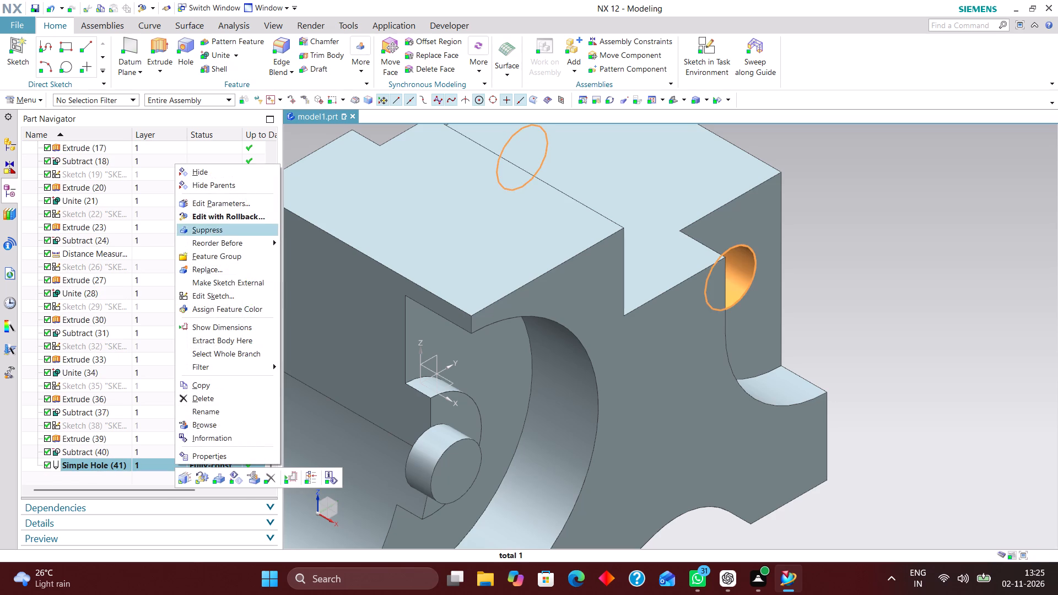
{"action": "left_click", "coordinate": [233, 220]}
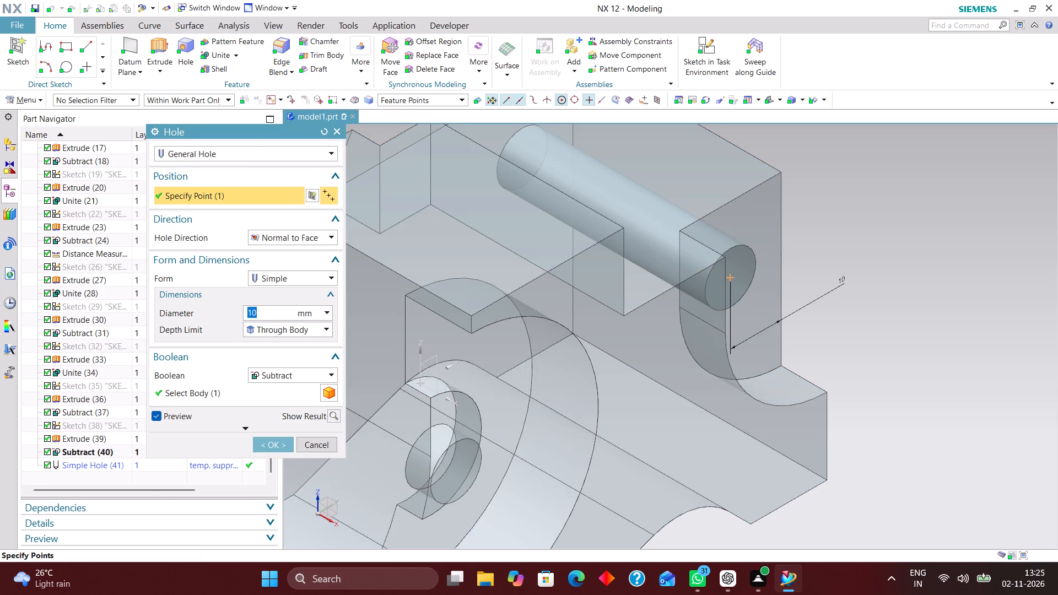
{"action": "middle_click_drag", "start_coordinate": [906, 354], "coordinate": [867, 321]}
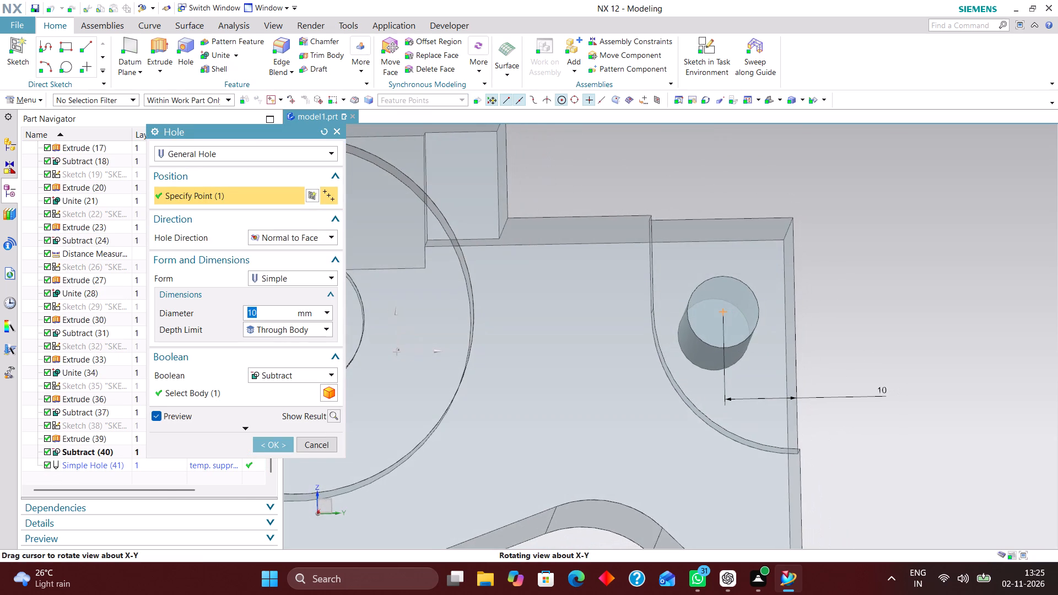
{"action": "middle_click_drag", "start_coordinate": [867, 321], "coordinate": [869, 322]}
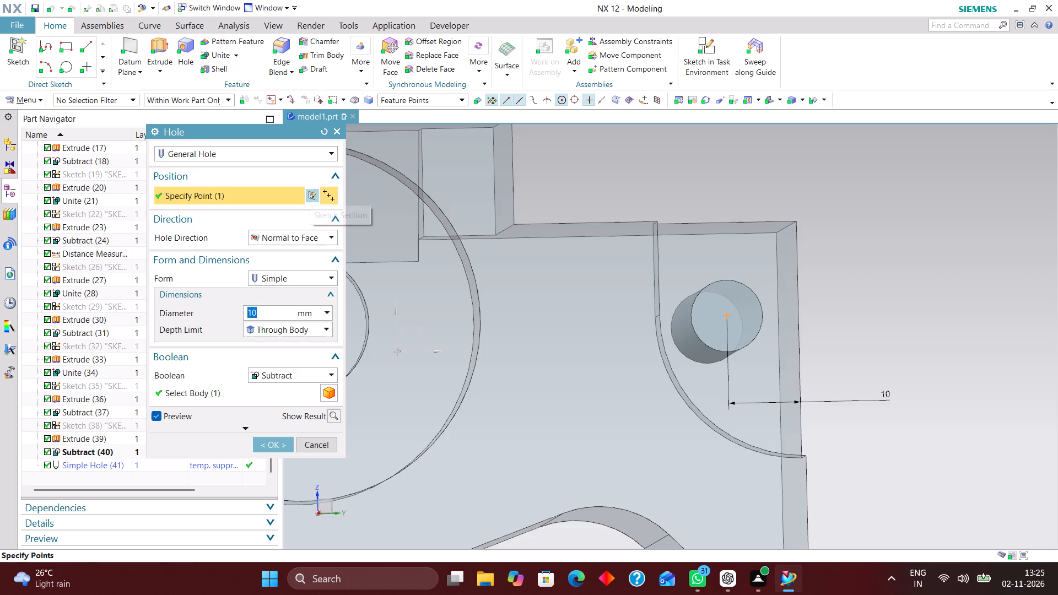
{"action": "left_click", "coordinate": [310, 193]}
{"action": "scroll", "coordinate": [688, 253], "scroll_direction": "down", "scroll_amount": 6}
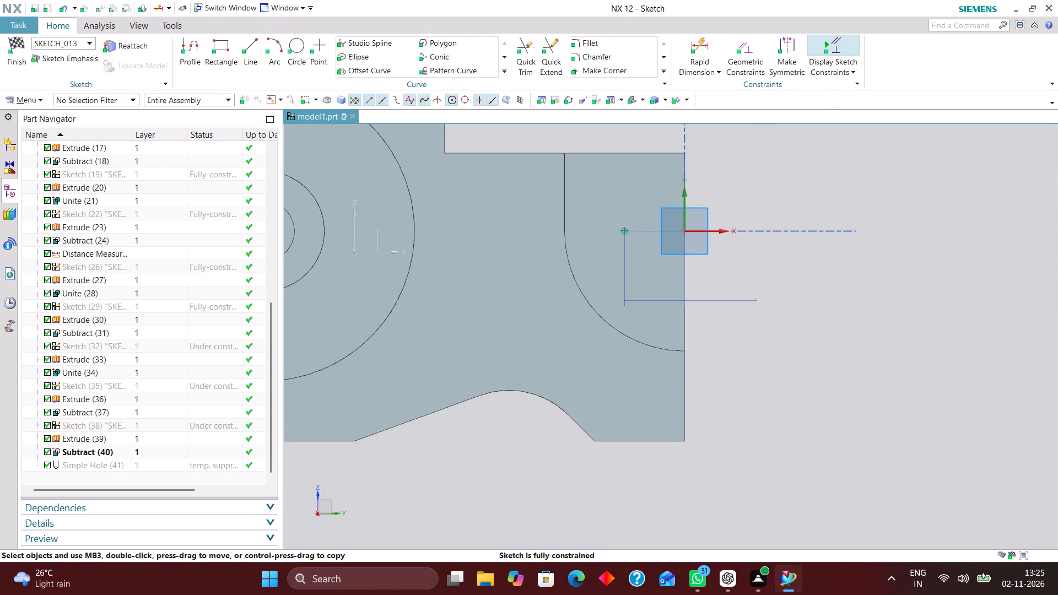
{"action": "scroll", "coordinate": [663, 238], "scroll_direction": "up", "scroll_amount": 1}
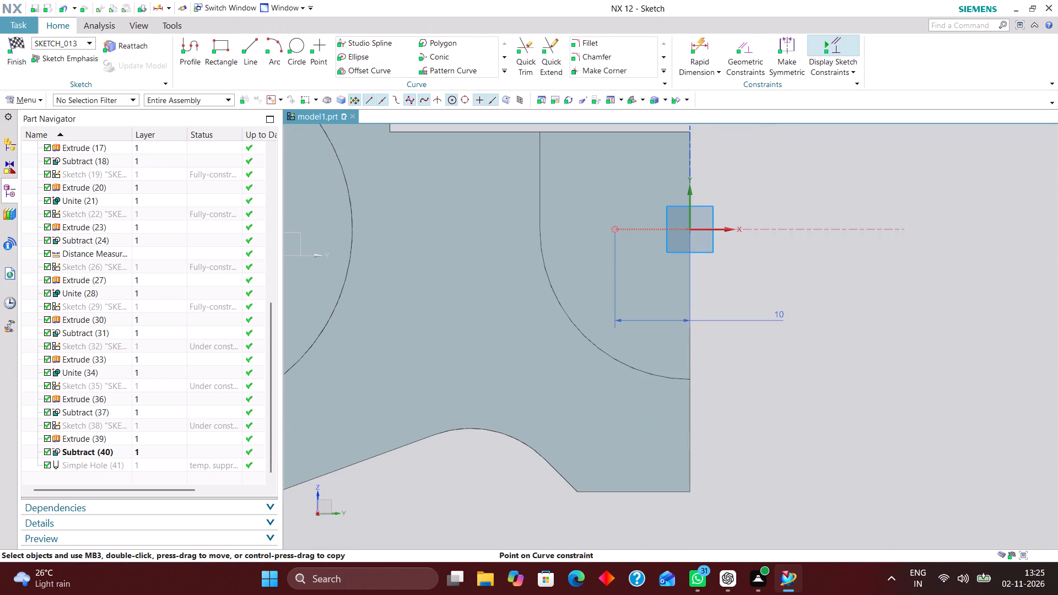
{"action": "right_click_drag", "start_coordinate": [652, 230], "coordinate": [579, 195]}
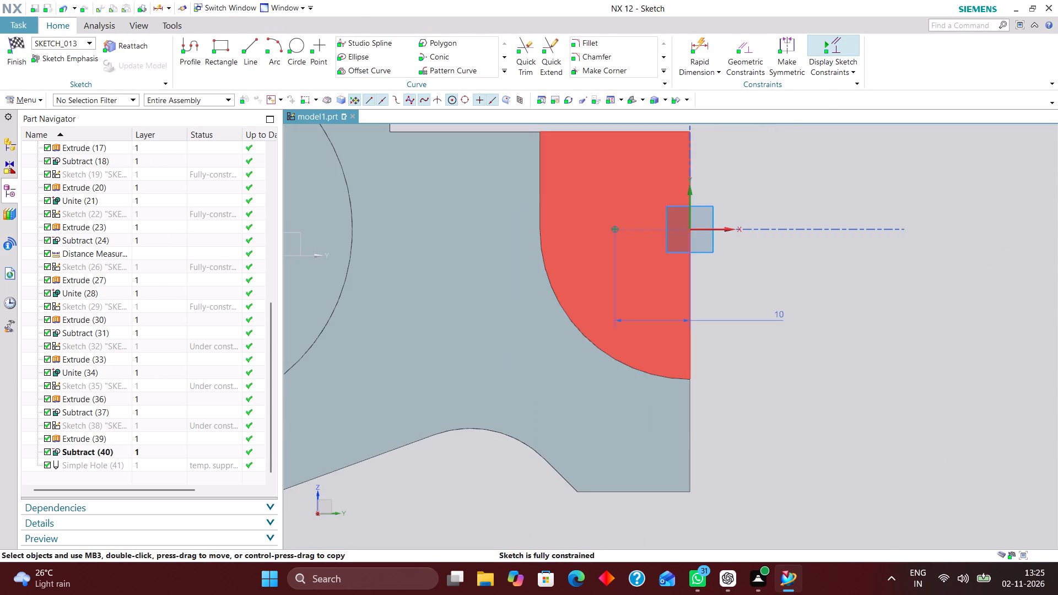
{"action": "right_click_drag", "start_coordinate": [650, 230], "coordinate": [583, 196]}
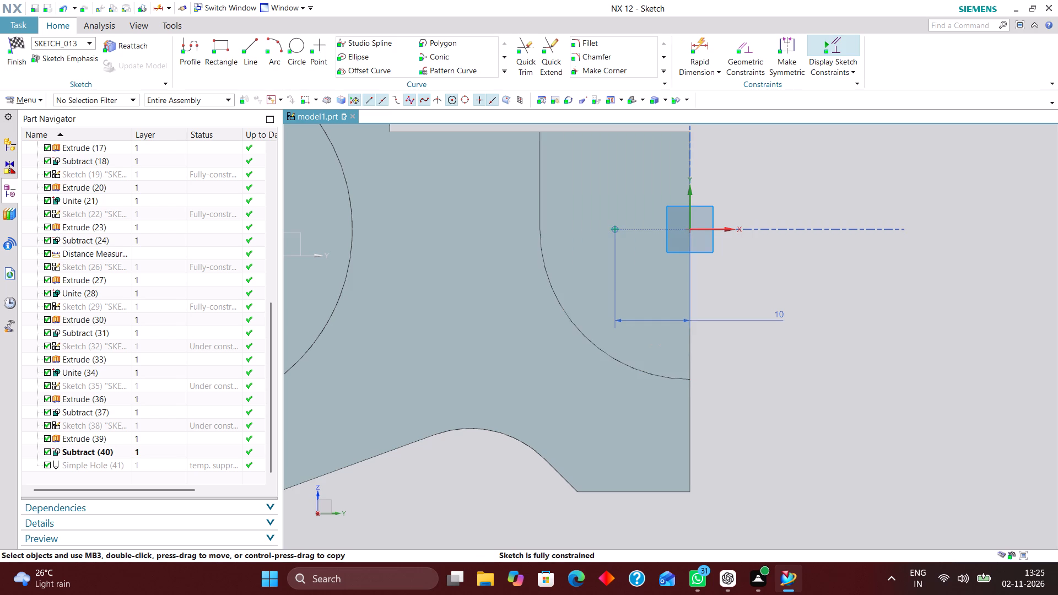
{"action": "right_click_drag", "start_coordinate": [659, 229], "coordinate": [396, 151]}
Dimension the hole's centre point vertically from the body's bottom edge, finish the position sketch and accept the edited 10 mm hole.
{"action": "left_click", "coordinate": [699, 42]}
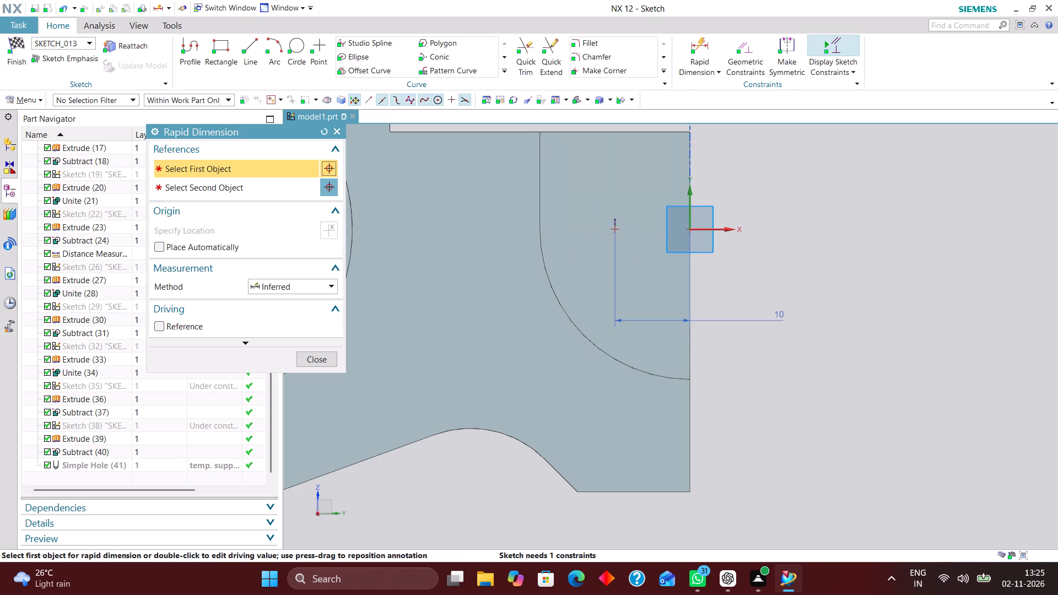
{"action": "left_click", "coordinate": [662, 488]}
{"action": "left_click", "coordinate": [616, 230]}
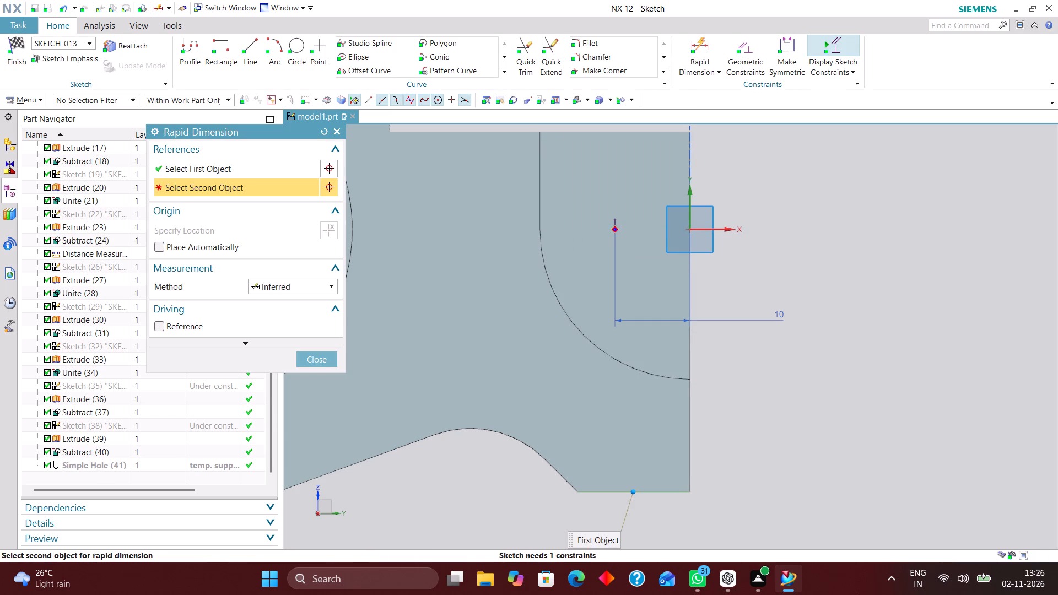
{"action": "left_click", "coordinate": [849, 359]}
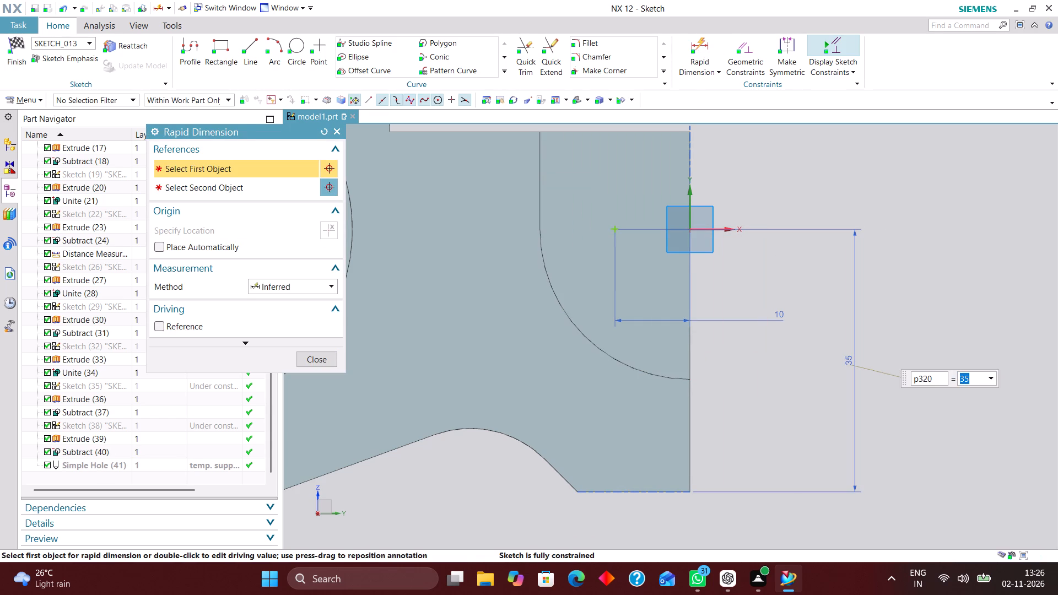
{"action": "left_click", "coordinate": [330, 363]}
{"action": "left_click", "coordinate": [16, 44]}
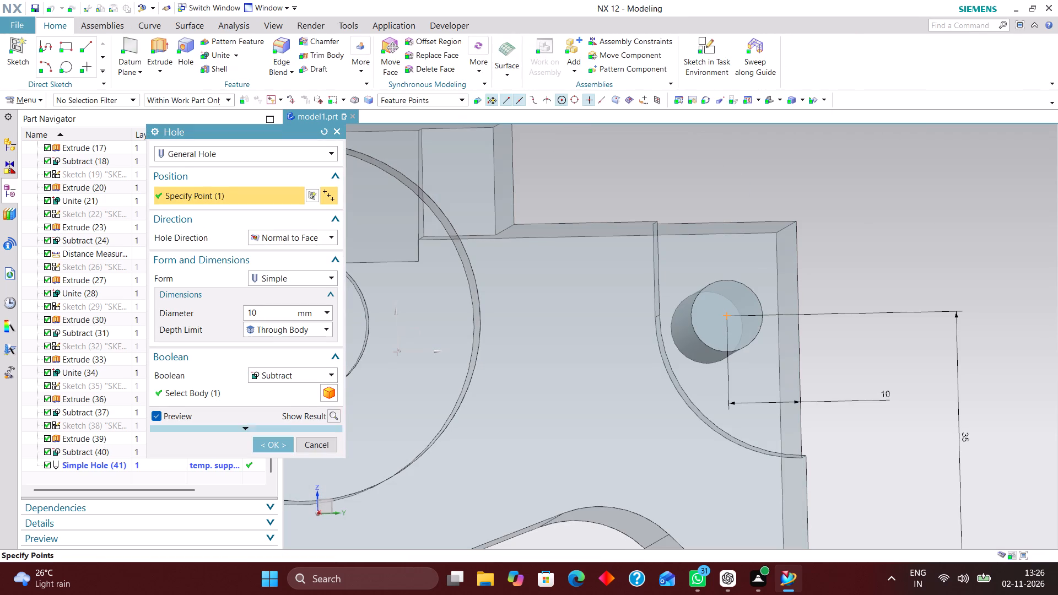
{"action": "left_click", "coordinate": [275, 443]}
Start a new general hole on the body's highest flat top face and place its centre point there.
{"action": "middle_click_drag", "start_coordinate": [541, 448], "coordinate": [579, 464]}
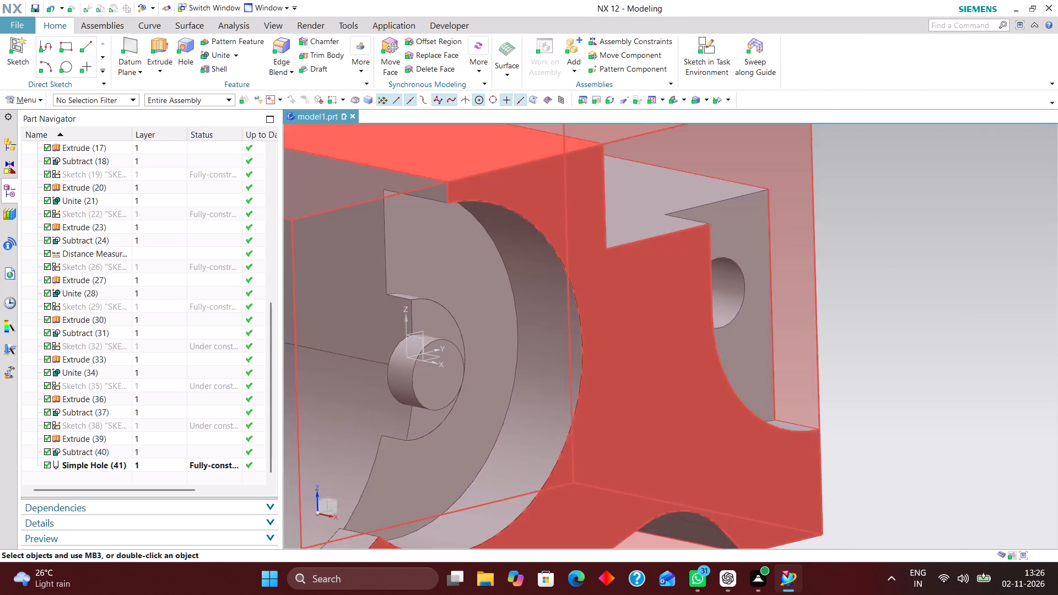
{"action": "left_click", "coordinate": [672, 102]}
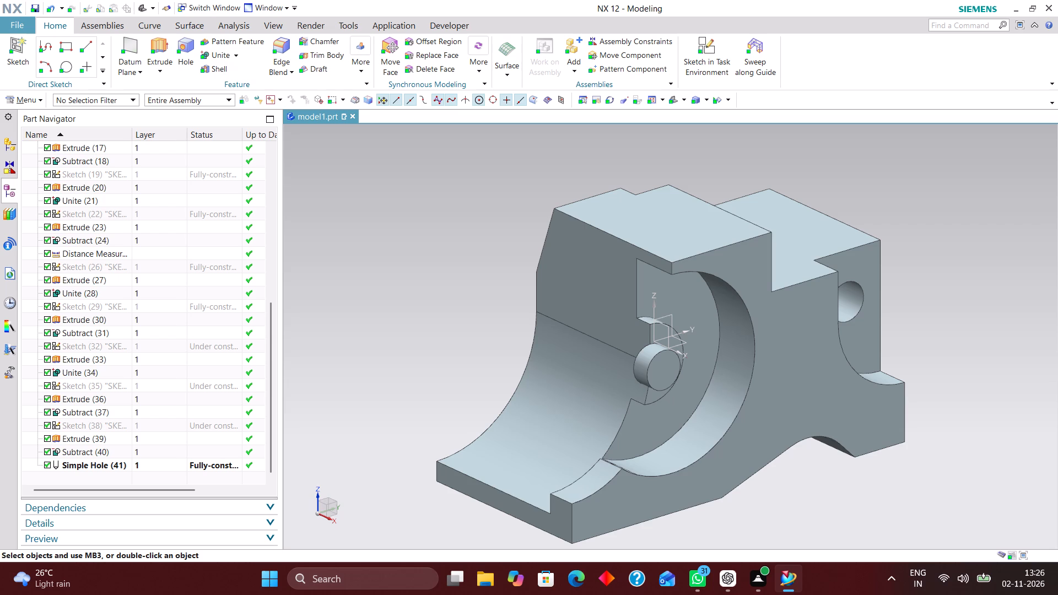
{"action": "left_click", "coordinate": [185, 47]}
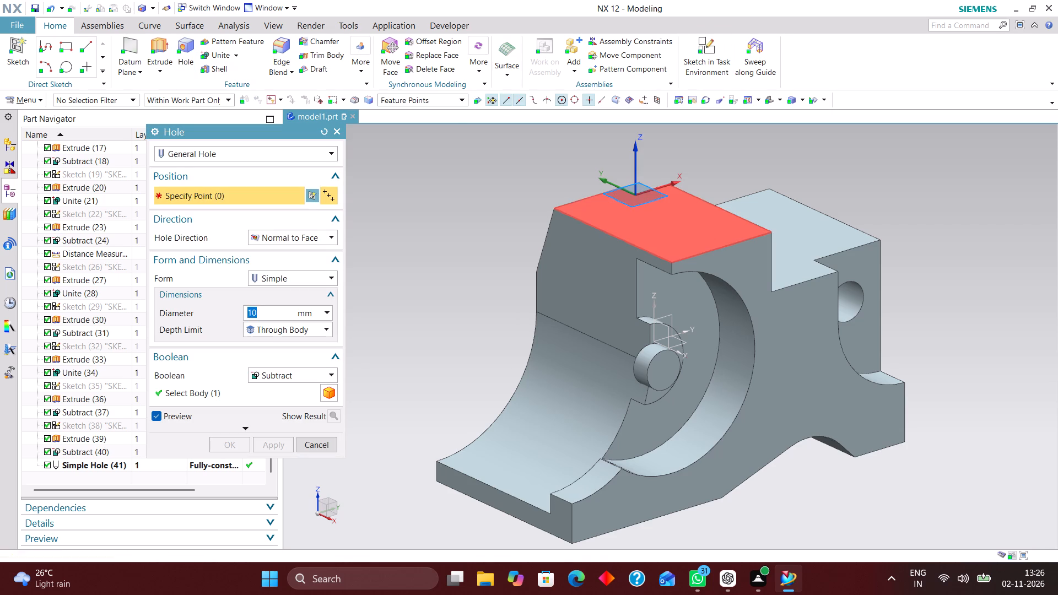
{"action": "left_click", "coordinate": [613, 214]}
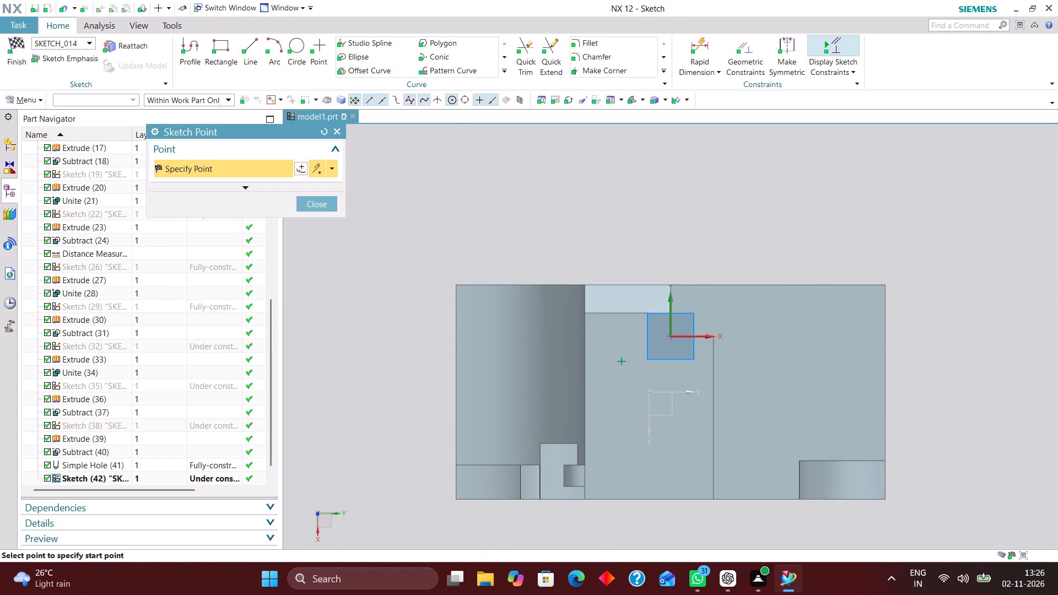
{"action": "left_click", "coordinate": [314, 199]}
Dimension the new hole's centre point 30 mm from the front edge of the top face.
{"action": "left_click", "coordinate": [698, 48]}
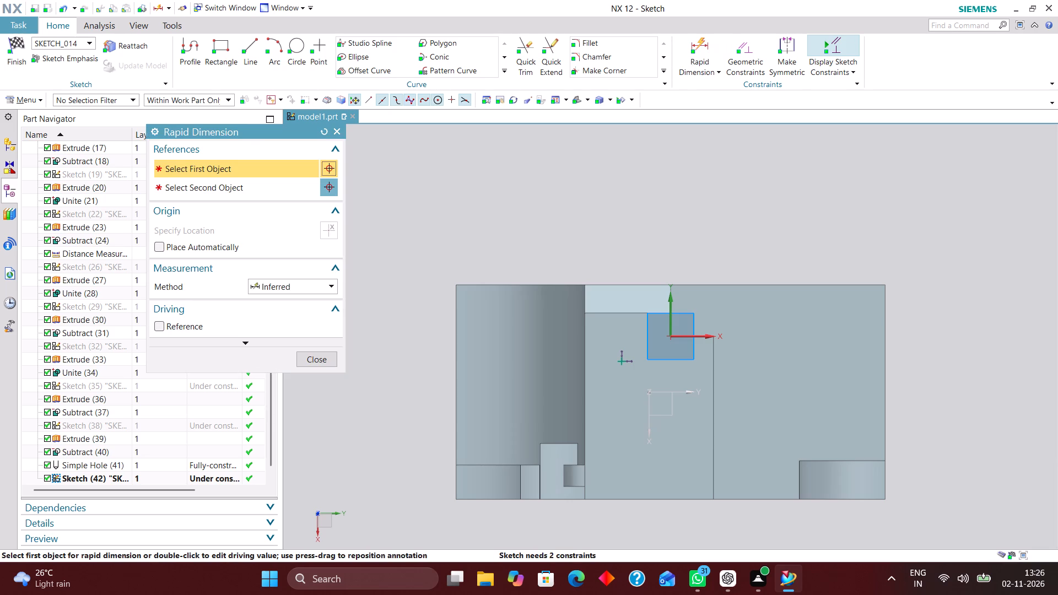
{"action": "left_click", "coordinate": [662, 500]}
{"action": "left_click", "coordinate": [621, 359]}
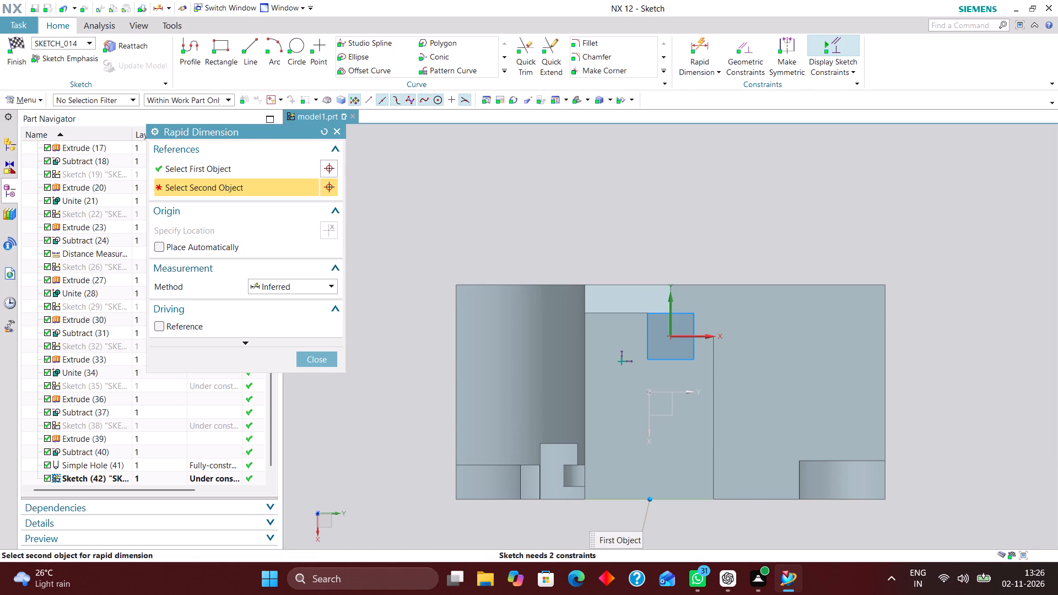
{"action": "left_click", "coordinate": [746, 428]}
{"action": "type", "text": "30"}
{"action": "key", "text": "Return"}
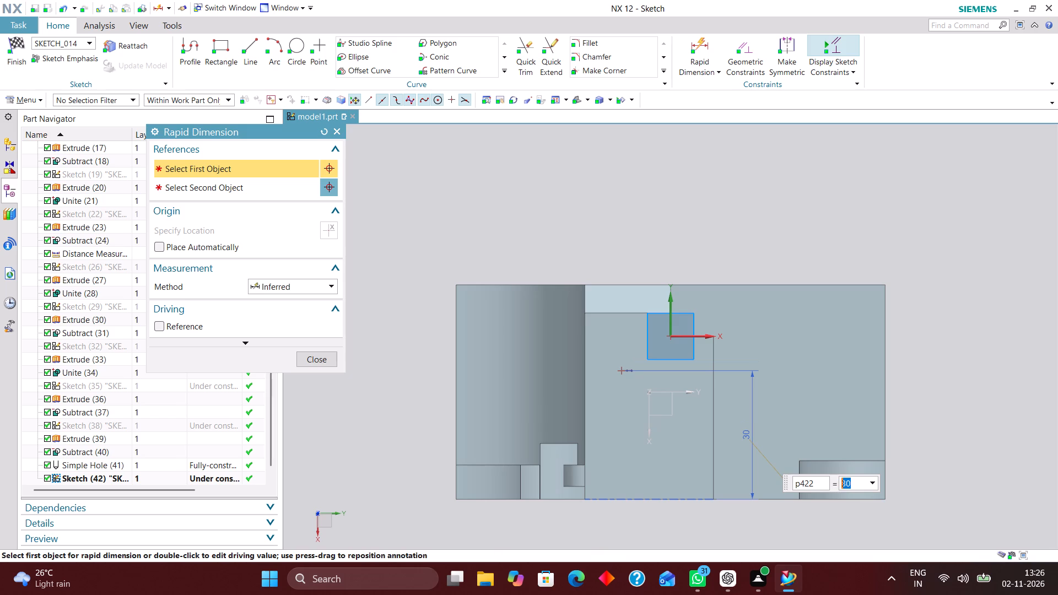
Dimension the centre point 9 mm from the top face's side edge beside the large curved cut.
{"action": "left_click", "coordinate": [584, 349]}
{"action": "left_click", "coordinate": [622, 372]}
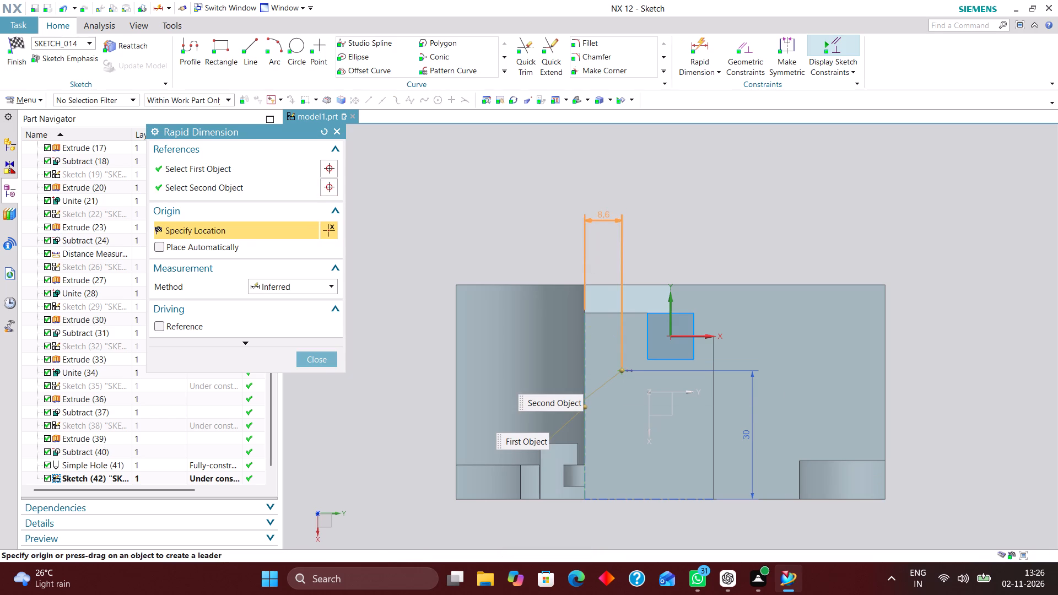
{"action": "left_click", "coordinate": [606, 210]}
{"action": "key", "text": "9"}
{"action": "key", "text": "Return"}
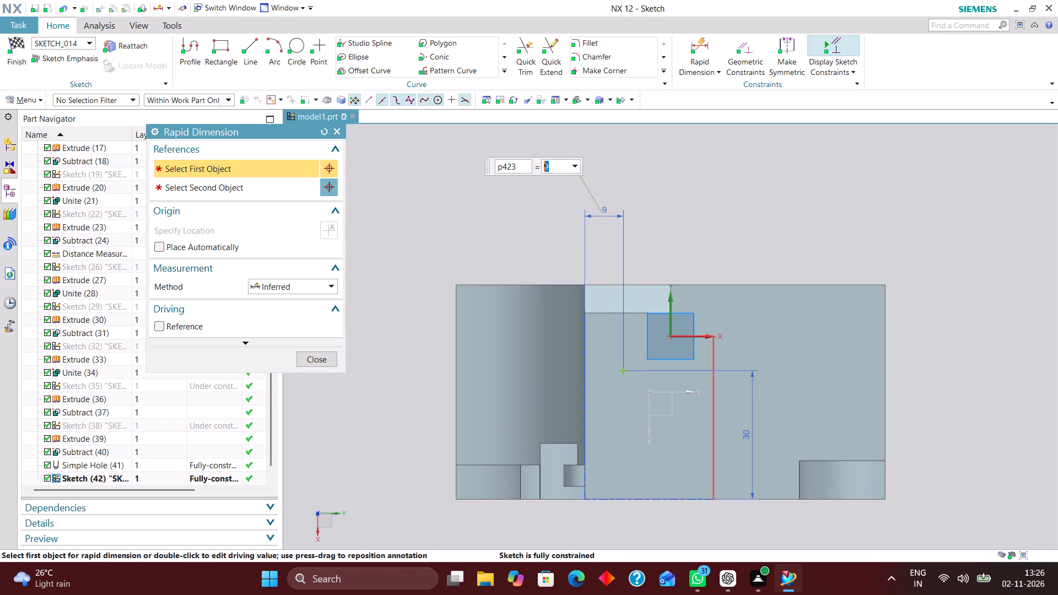
Dimension the centre point's horizontal distance from the sketch's vertical axis and delete the 9 mm dimension.
{"action": "left_click", "coordinate": [622, 373]}
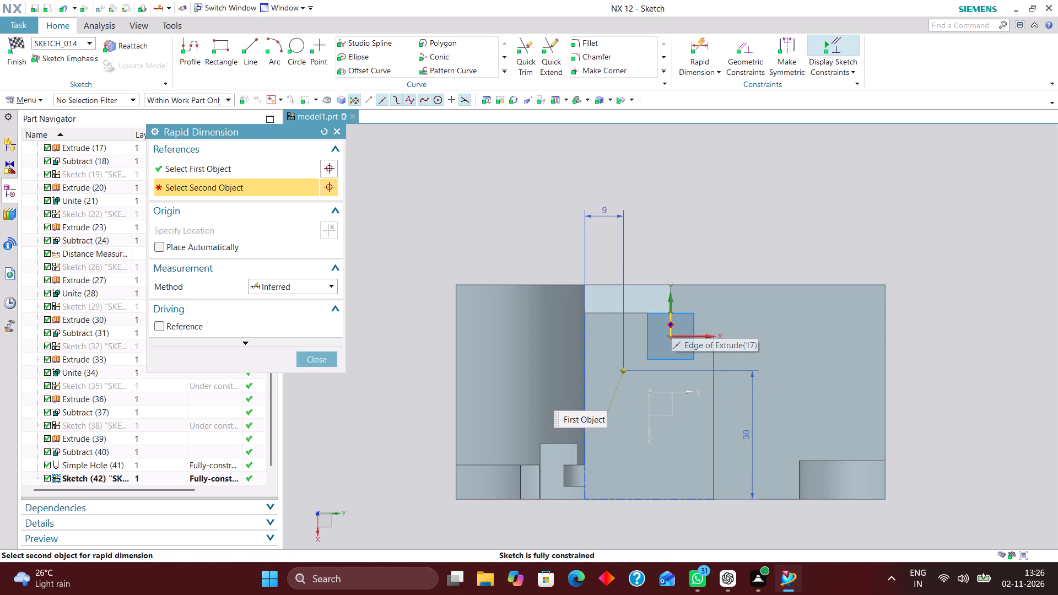
{"action": "scroll", "coordinate": [669, 310], "scroll_direction": "up", "scroll_amount": 2}
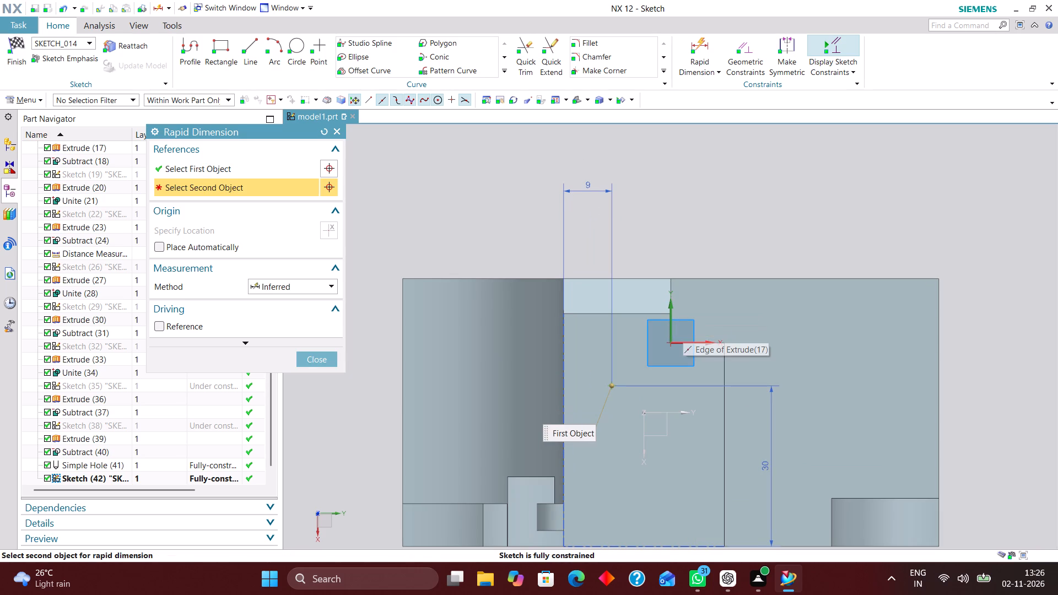
{"action": "left_click", "coordinate": [671, 336]}
{"action": "left_click", "coordinate": [643, 193]}
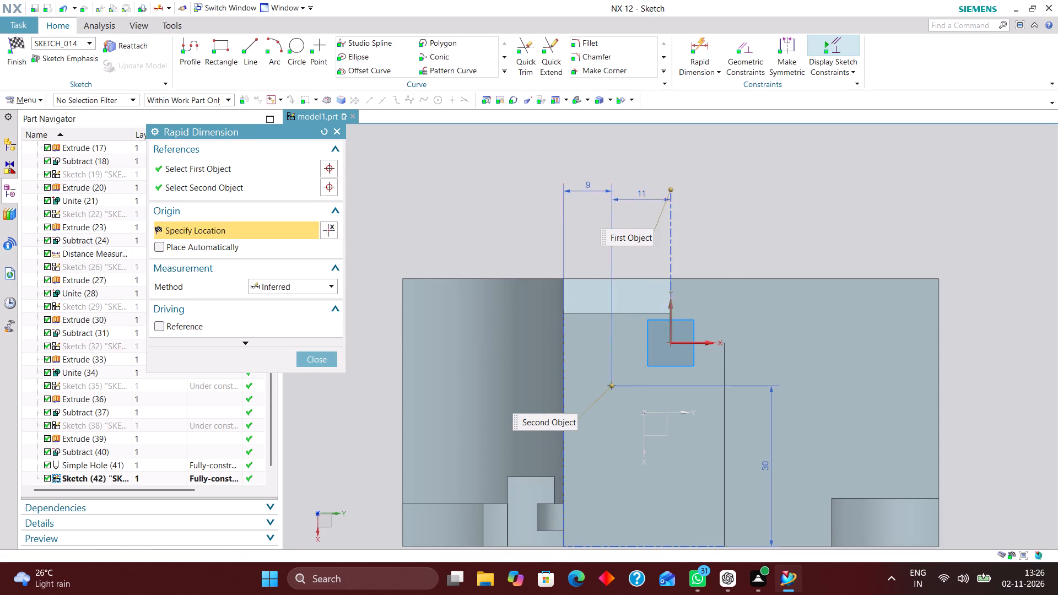
{"action": "left_click", "coordinate": [523, 318]}
{"action": "left_click", "coordinate": [324, 360]}
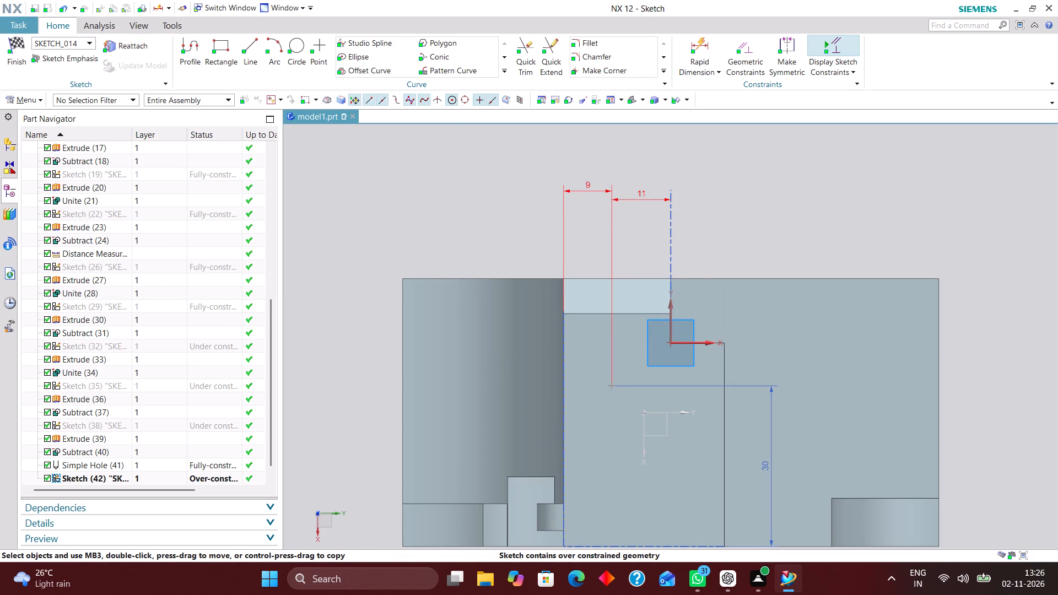
{"action": "right_click_drag", "start_coordinate": [595, 188], "coordinate": [496, 190]}
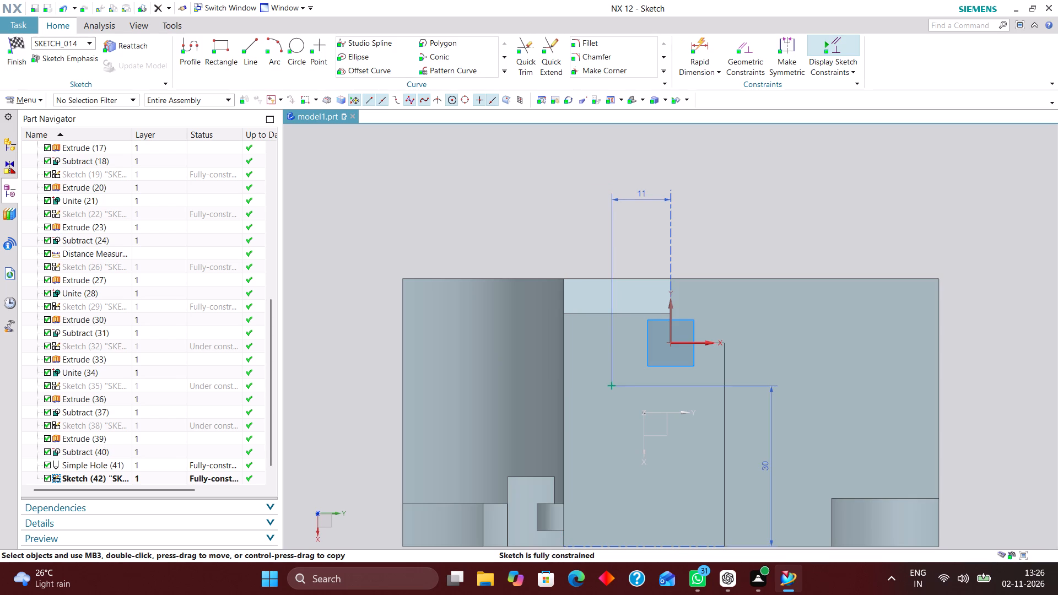
Dimension the centre point's vertical distance from the sketch's horizontal axis and delete the 30 mm dimension.
{"action": "left_click", "coordinate": [708, 42]}
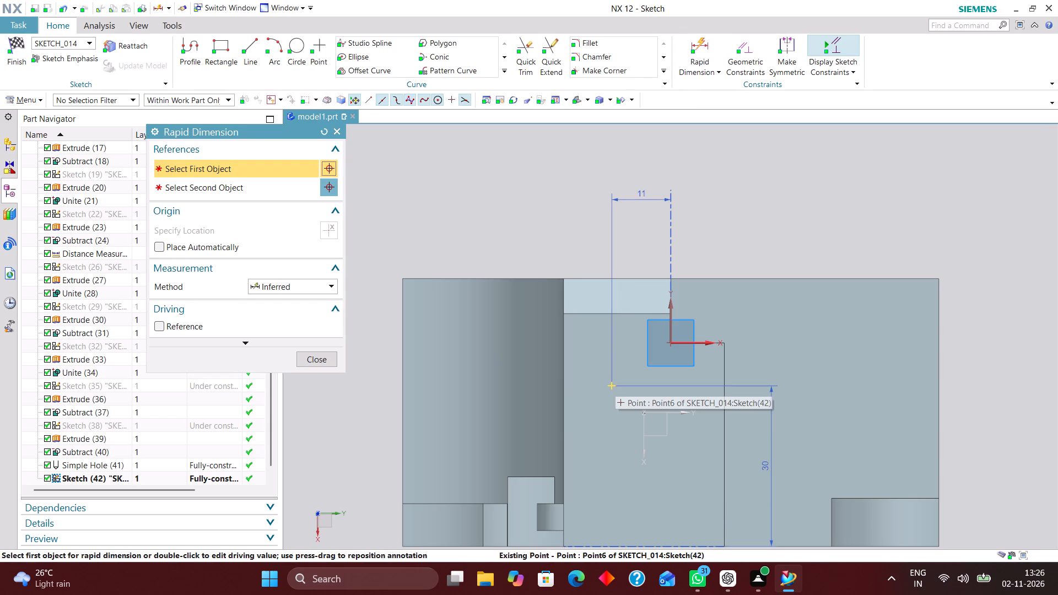
{"action": "left_click", "coordinate": [613, 383]}
{"action": "left_click", "coordinate": [694, 344]}
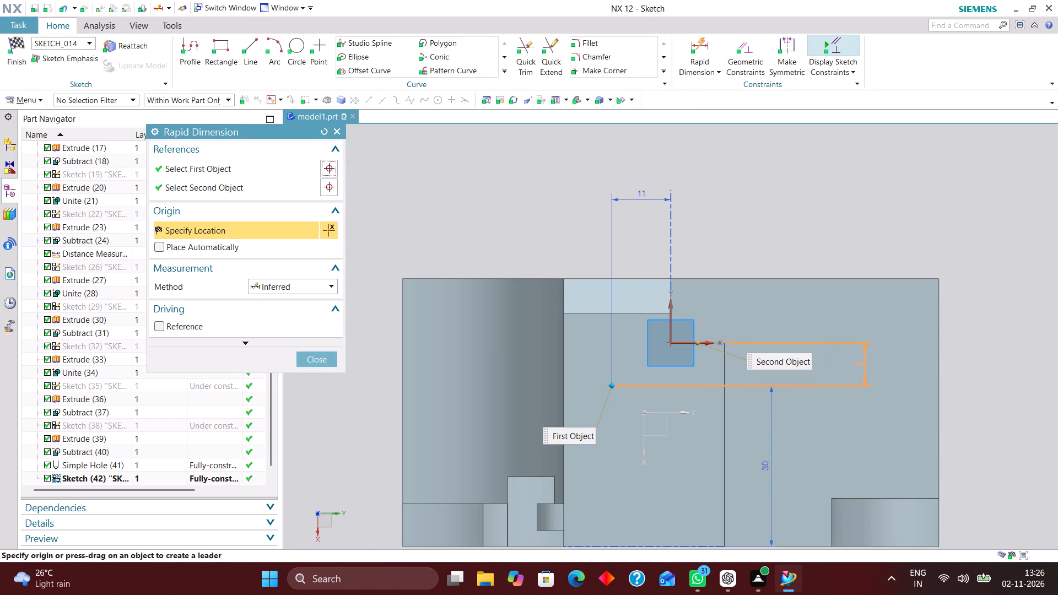
{"action": "left_click", "coordinate": [853, 364]}
{"action": "left_click", "coordinate": [328, 361]}
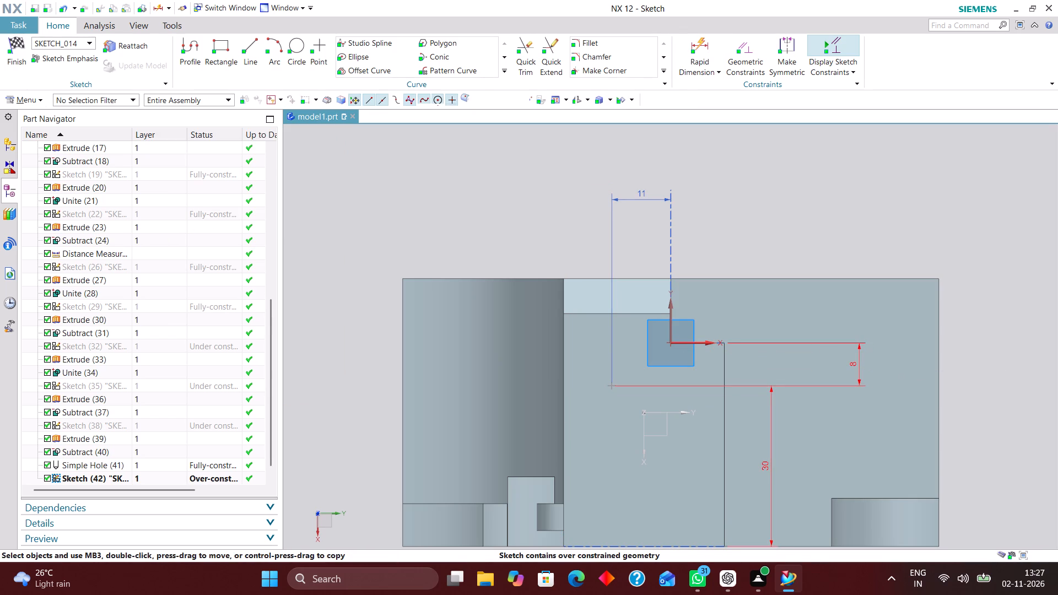
{"action": "right_click_drag", "start_coordinate": [770, 455], "coordinate": [665, 458]}
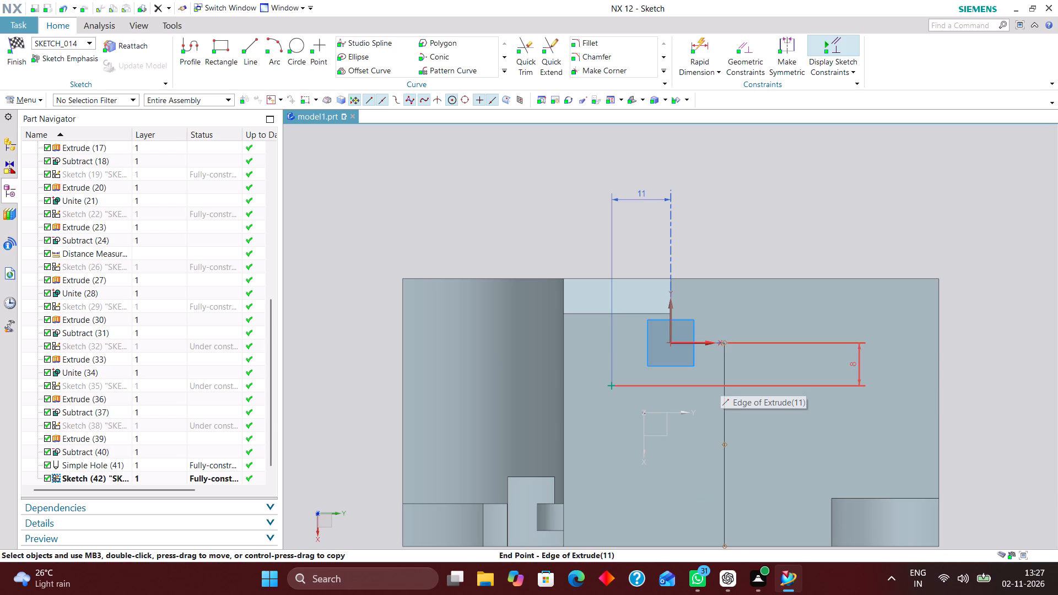
Finish the position sketch and create the simple 10 mm diameter hole with a Through Body depth limit, subtracted from the body.
{"action": "scroll", "coordinate": [756, 356], "scroll_direction": "down", "scroll_amount": 4}
{"action": "scroll", "coordinate": [763, 366], "scroll_direction": "up", "scroll_amount": 3}
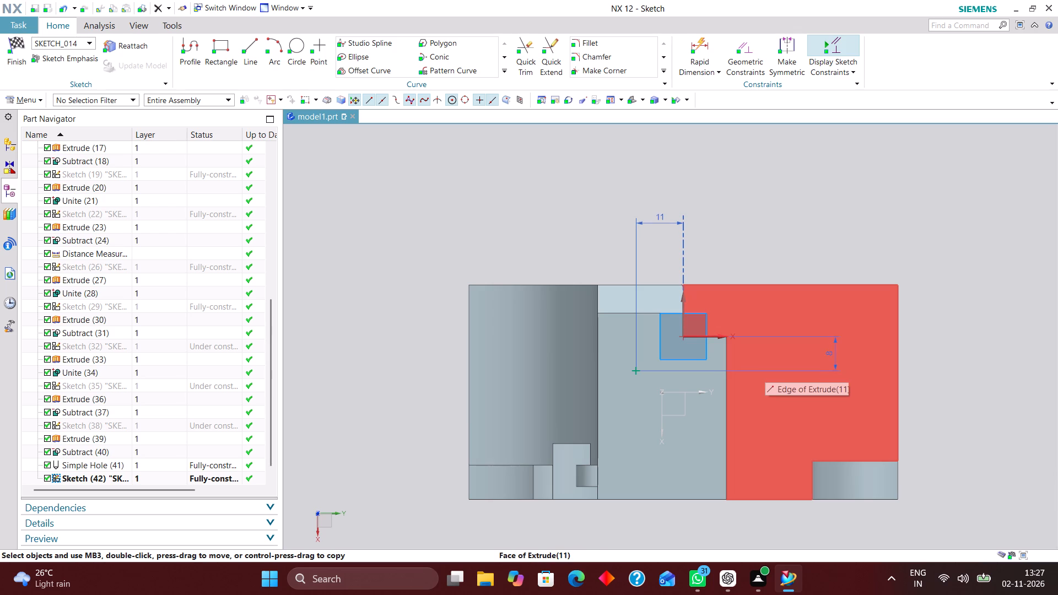
{"action": "left_click", "coordinate": [13, 42]}
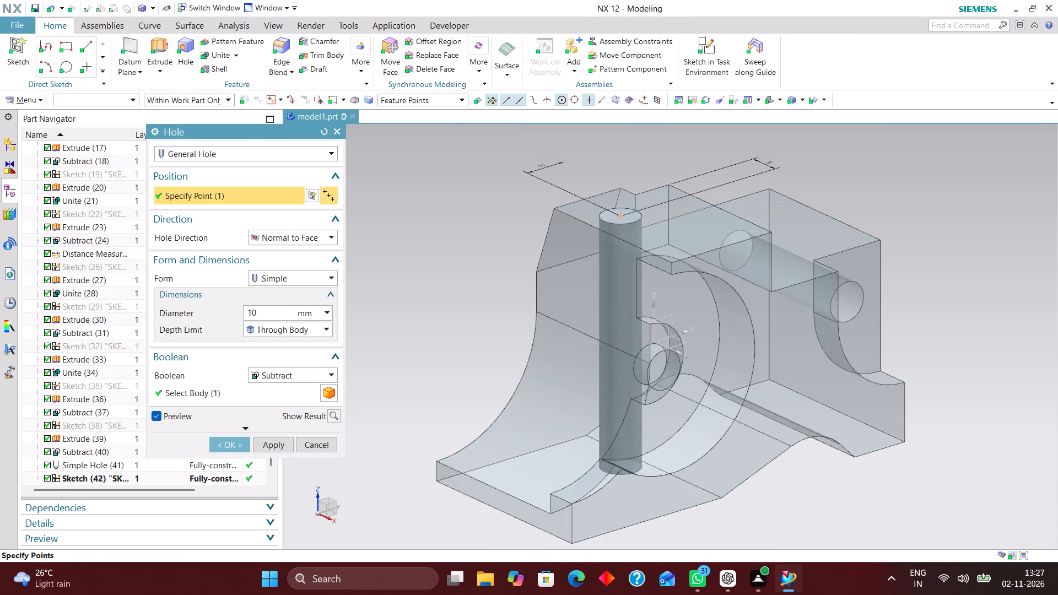
{"action": "middle_click_drag", "start_coordinate": [809, 193], "coordinate": [833, 186]}
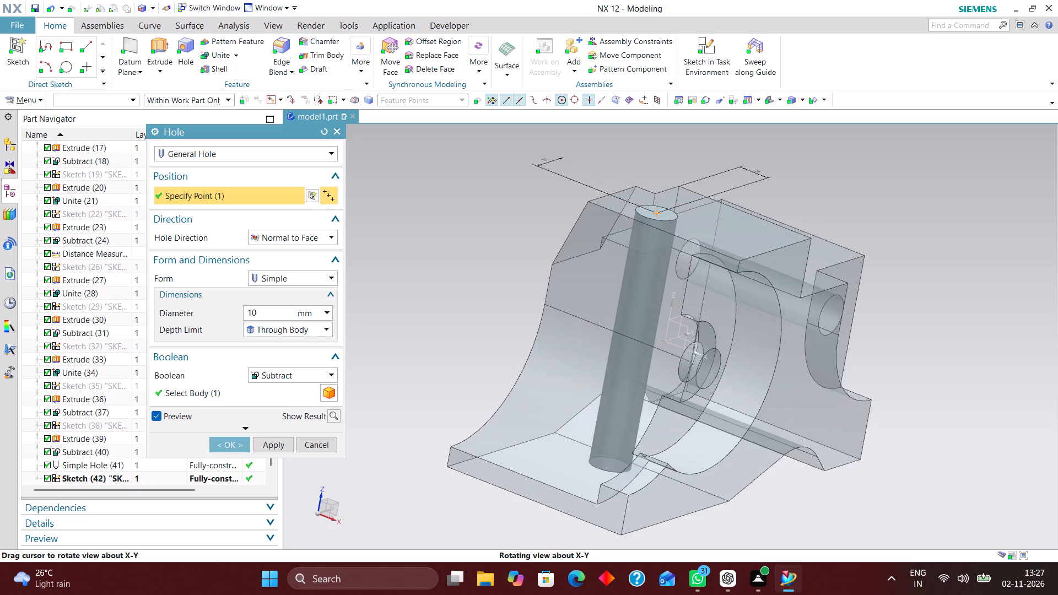
{"action": "middle_click_drag", "start_coordinate": [833, 186], "coordinate": [814, 181]}
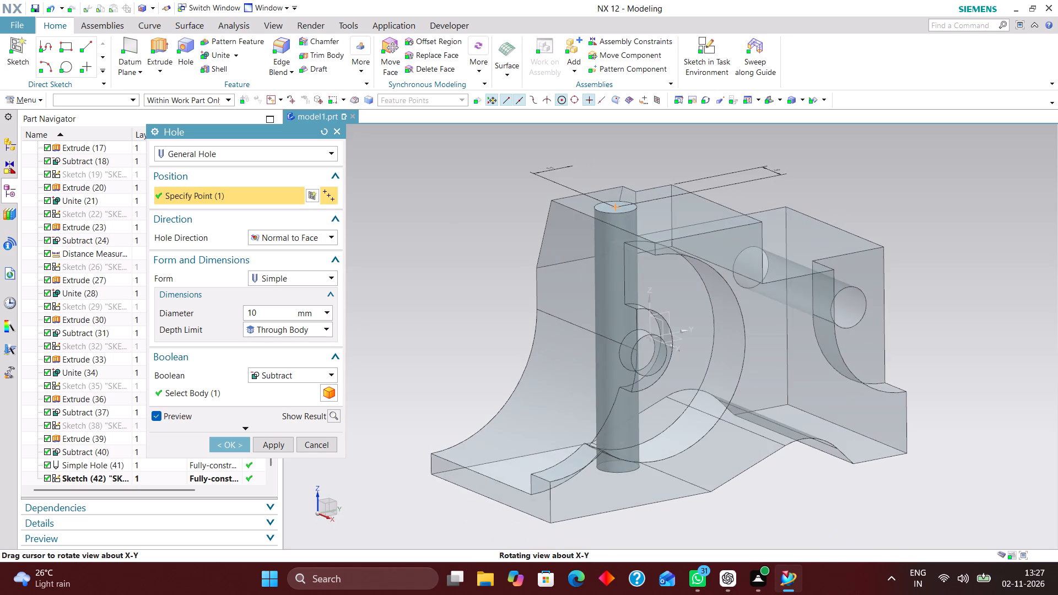
{"action": "middle_click_drag", "start_coordinate": [814, 181], "coordinate": [814, 182]}
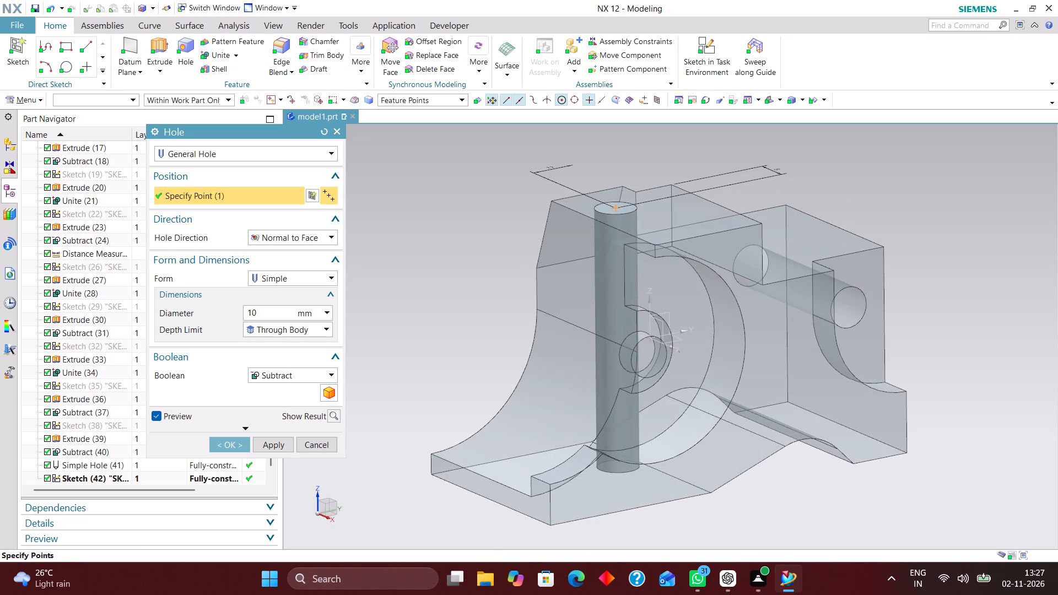
{"action": "left_click", "coordinate": [224, 440]}
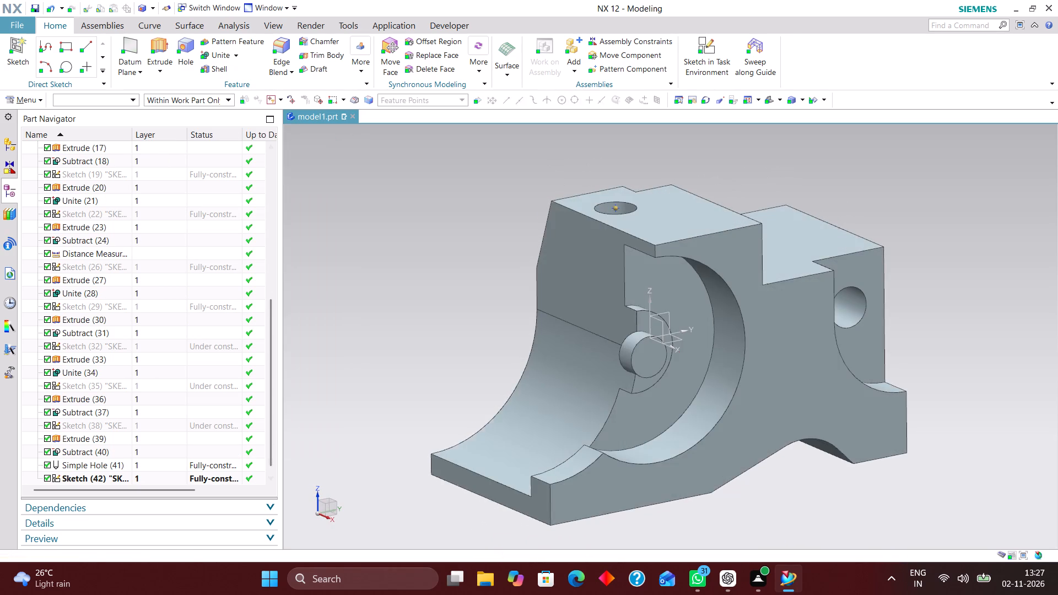
Examine the finished part from all sides, including the new top-face through hole, the circular recess and the underside.
{"action": "middle_click_drag", "start_coordinate": [795, 479], "coordinate": [794, 505]}
{"action": "scroll", "coordinate": [795, 485], "scroll_direction": "up", "scroll_amount": 1}
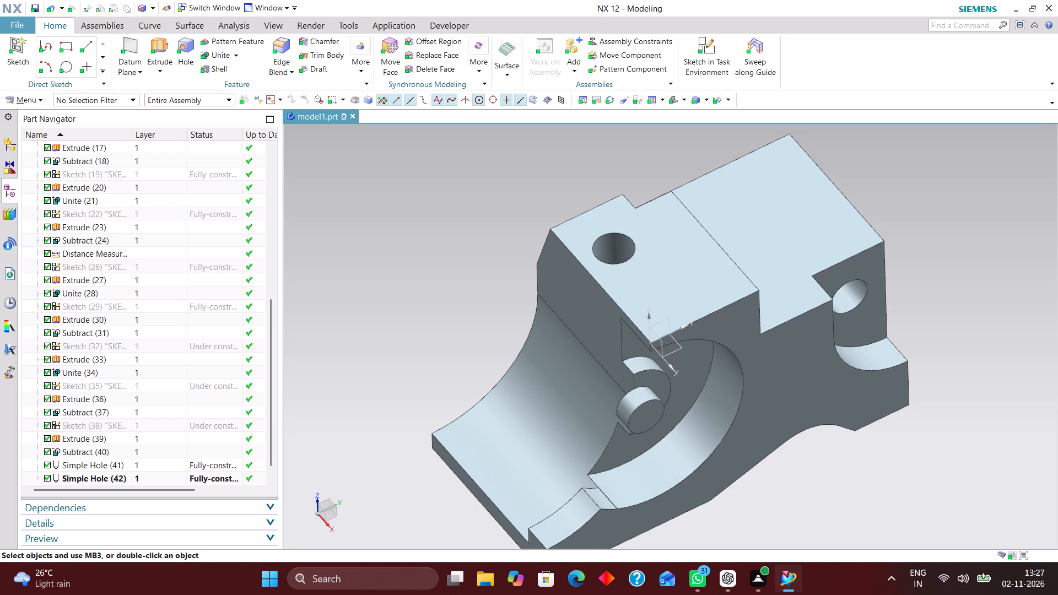
{"action": "left_click", "coordinate": [670, 97]}
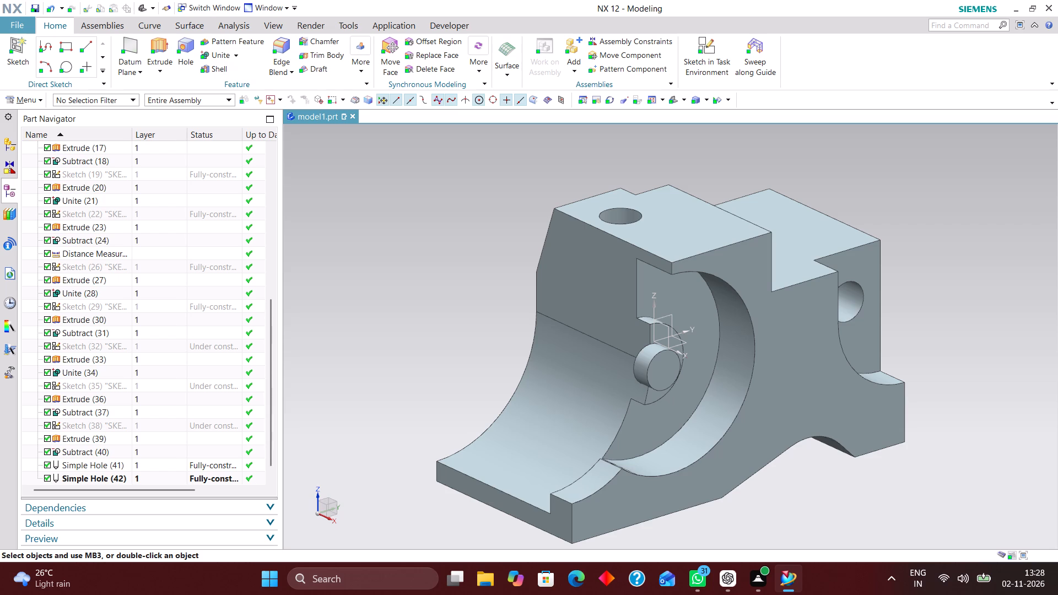
{"action": "scroll", "coordinate": [703, 293], "scroll_direction": "down", "scroll_amount": 2}
{"action": "scroll", "coordinate": [714, 296], "scroll_direction": "up", "scroll_amount": 2}
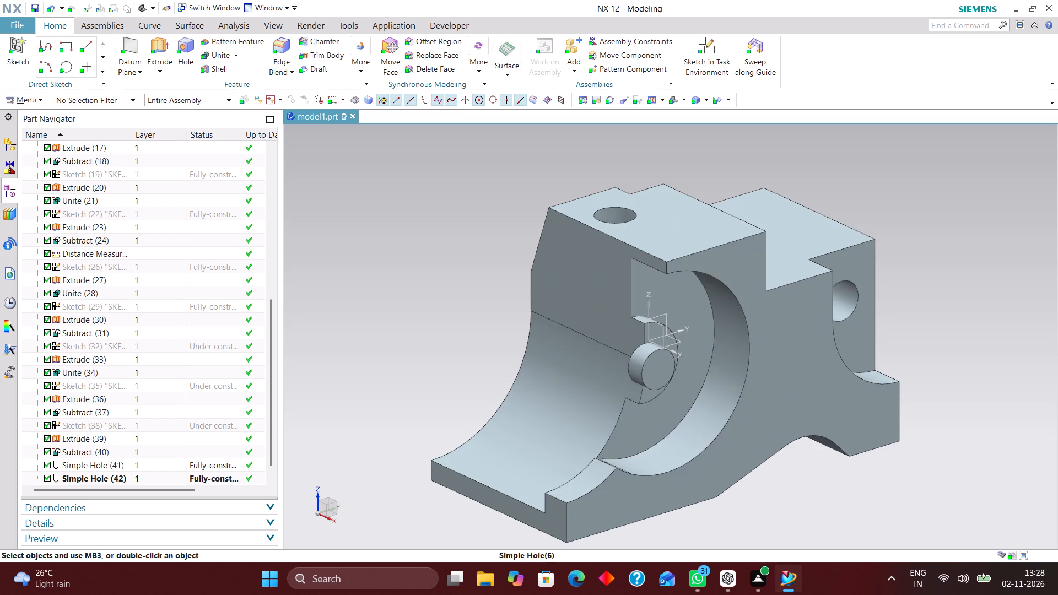
{"action": "left_click", "coordinate": [672, 100]}
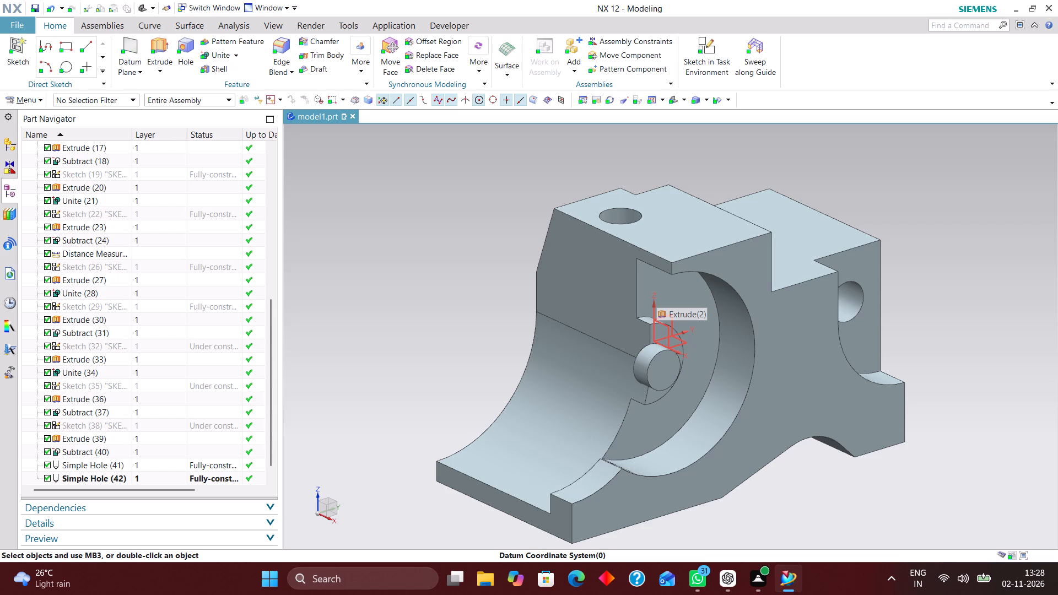
{"action": "scroll", "coordinate": [813, 398], "scroll_direction": "down", "scroll_amount": 2}
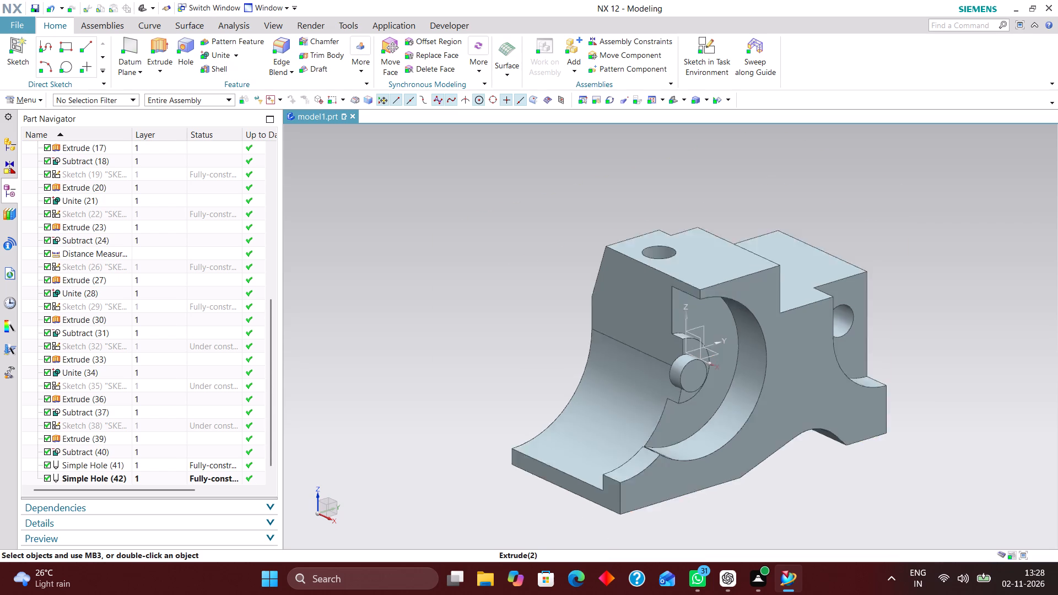
{"action": "scroll", "coordinate": [809, 424], "scroll_direction": "up", "scroll_amount": 2}
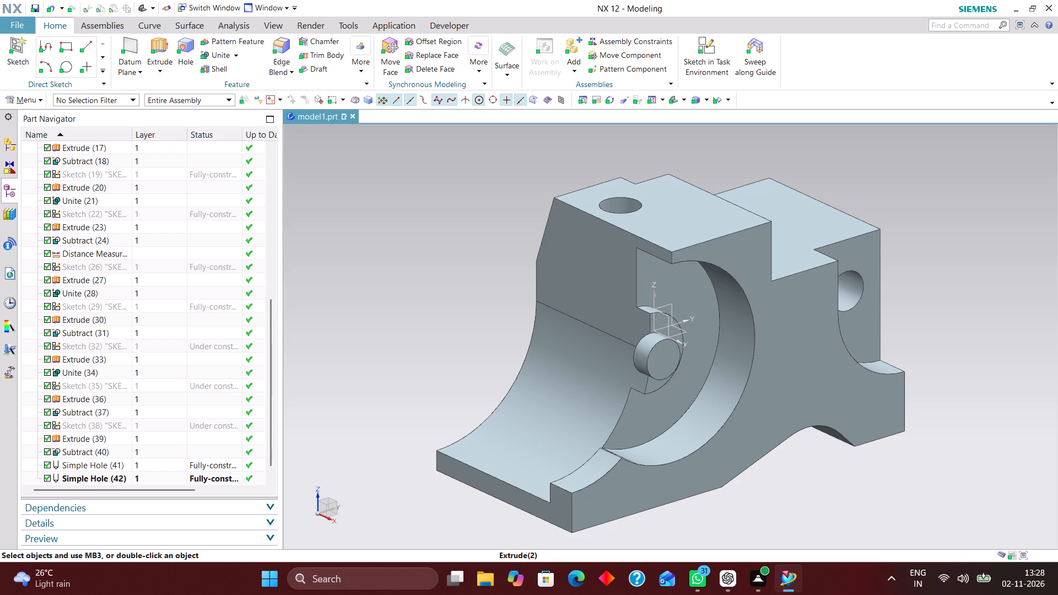
{"action": "scroll", "coordinate": [783, 488], "scroll_direction": "up", "scroll_amount": 1}
{"action": "middle_click_drag", "start_coordinate": [786, 489], "coordinate": [824, 502]}
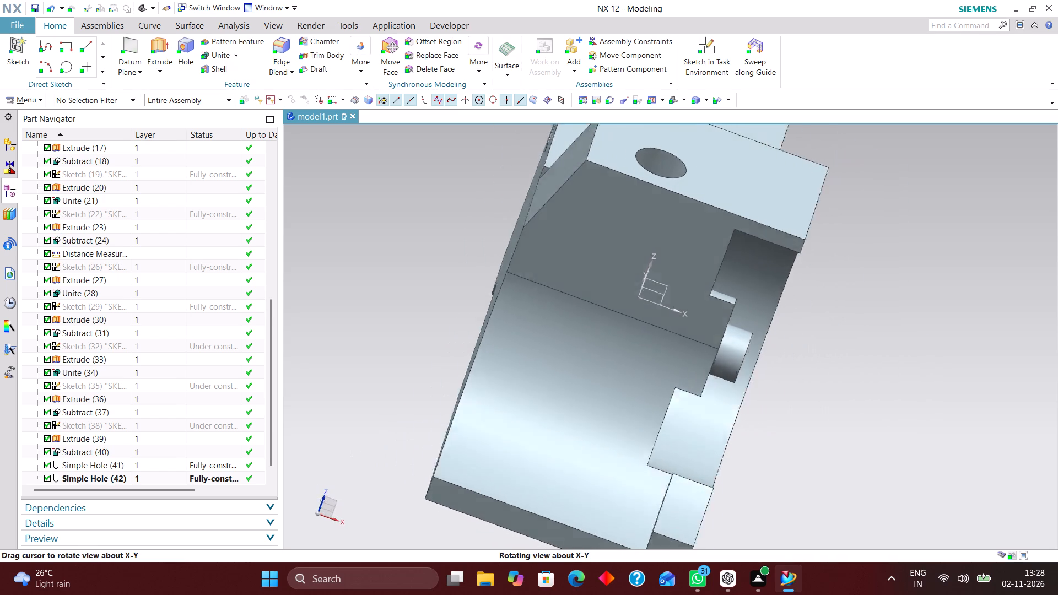
{"action": "middle_click_drag", "start_coordinate": [824, 502], "coordinate": [796, 501]}
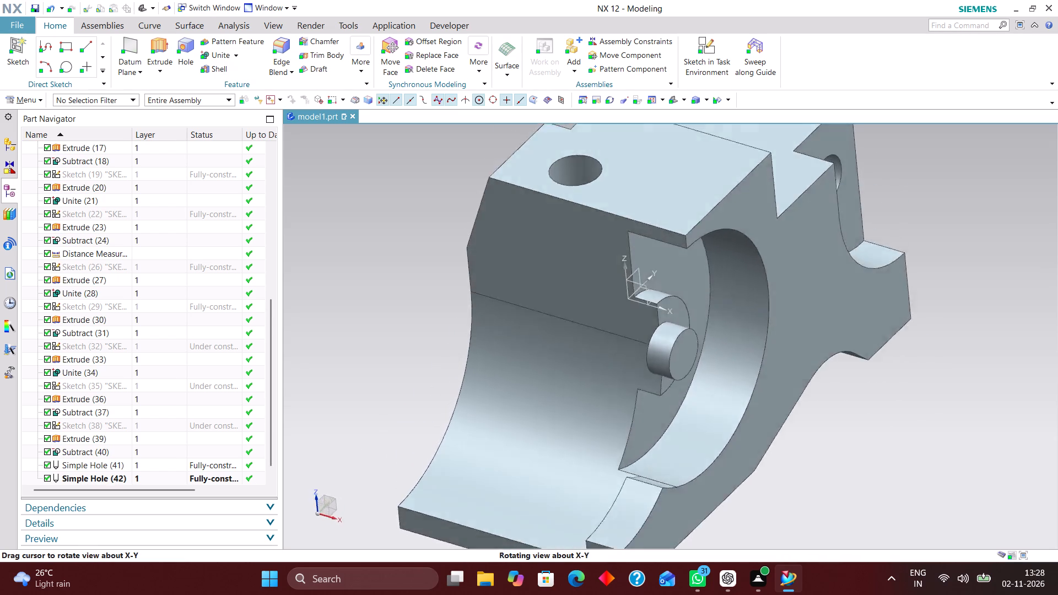
{"action": "middle_click_drag", "start_coordinate": [796, 501], "coordinate": [768, 469]}
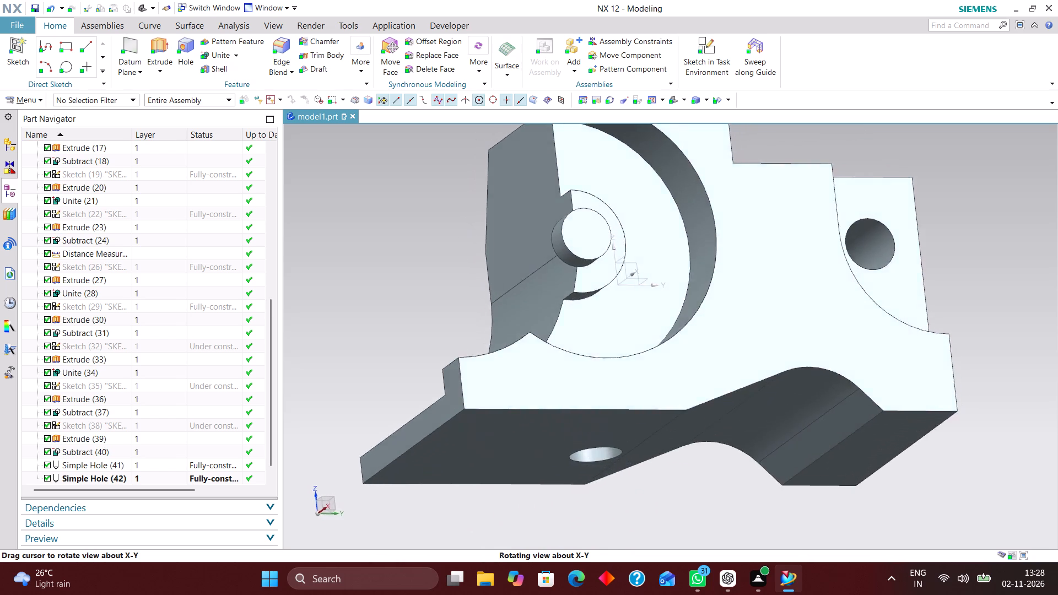
{"action": "middle_click_drag", "start_coordinate": [768, 469], "coordinate": [741, 494]}
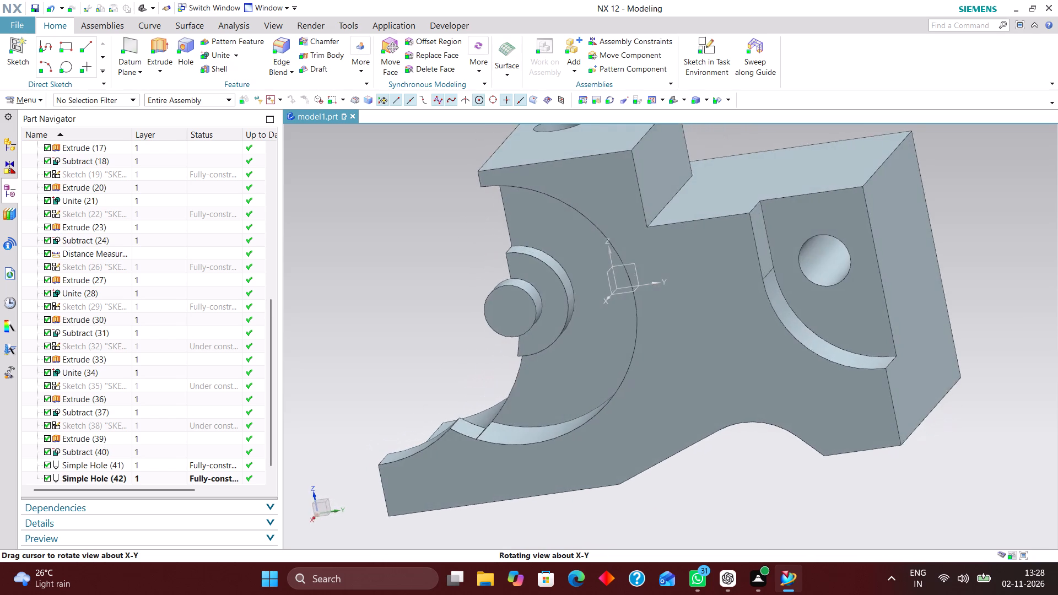
{"action": "middle_click_drag", "start_coordinate": [741, 494], "coordinate": [834, 495]}
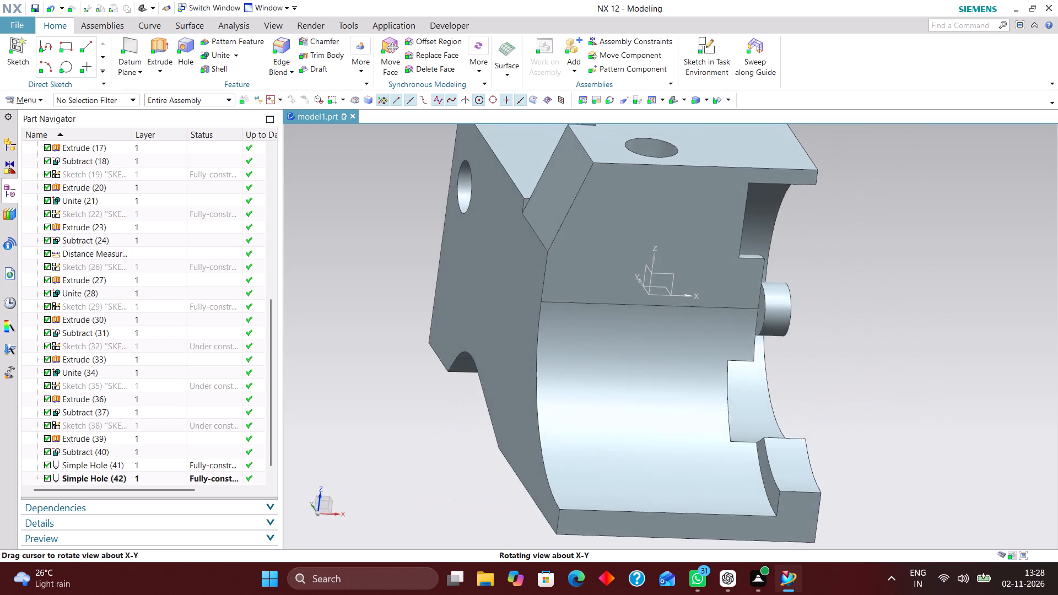
{"action": "middle_click_drag", "start_coordinate": [834, 495], "coordinate": [856, 493]}
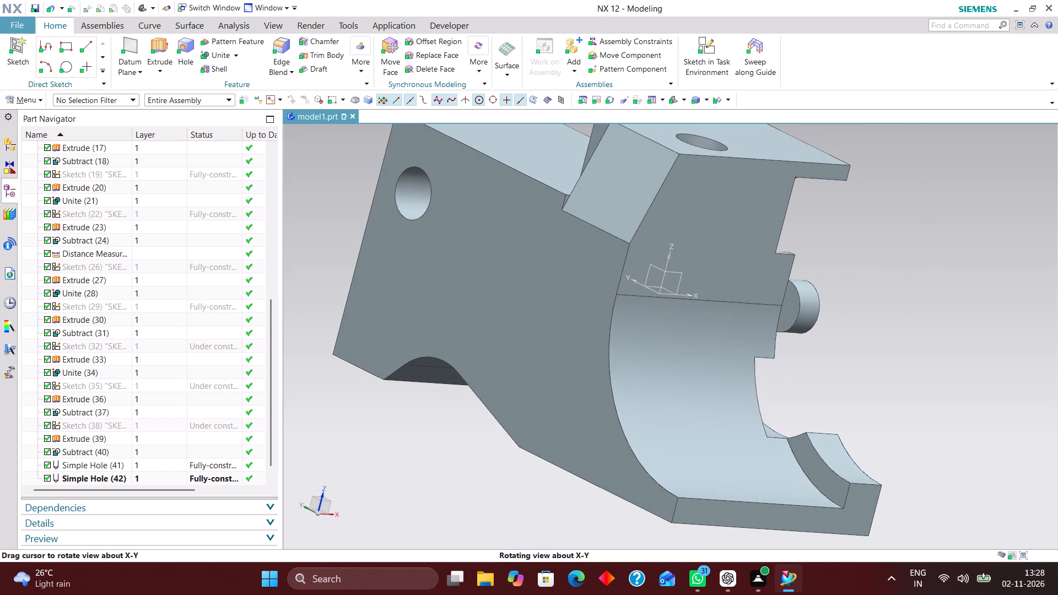
{"action": "middle_click_drag", "start_coordinate": [856, 493], "coordinate": [856, 493]}
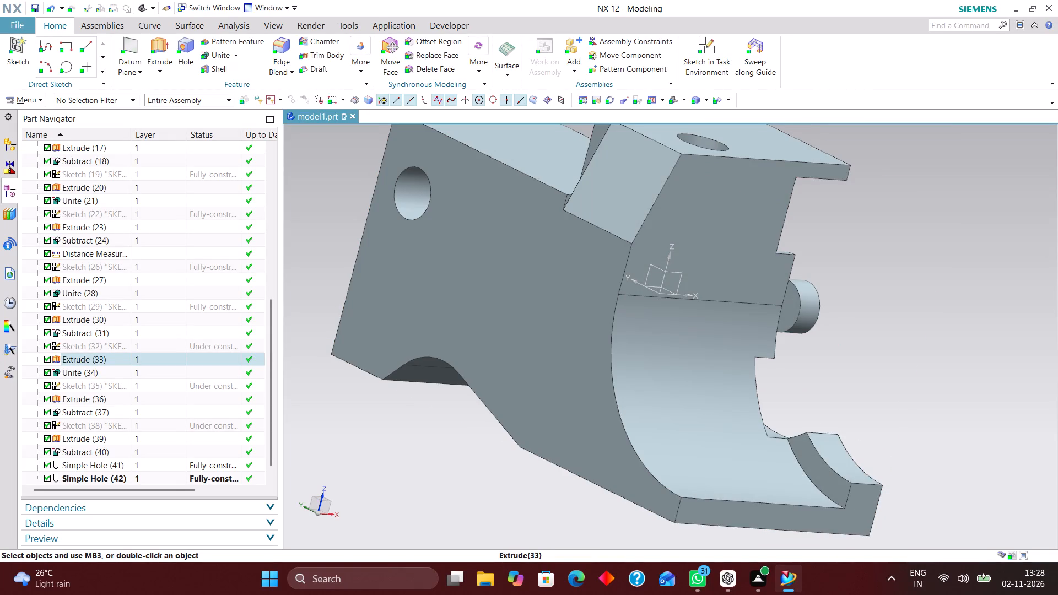
{"action": "middle_click_drag", "start_coordinate": [919, 364], "coordinate": [894, 262]}
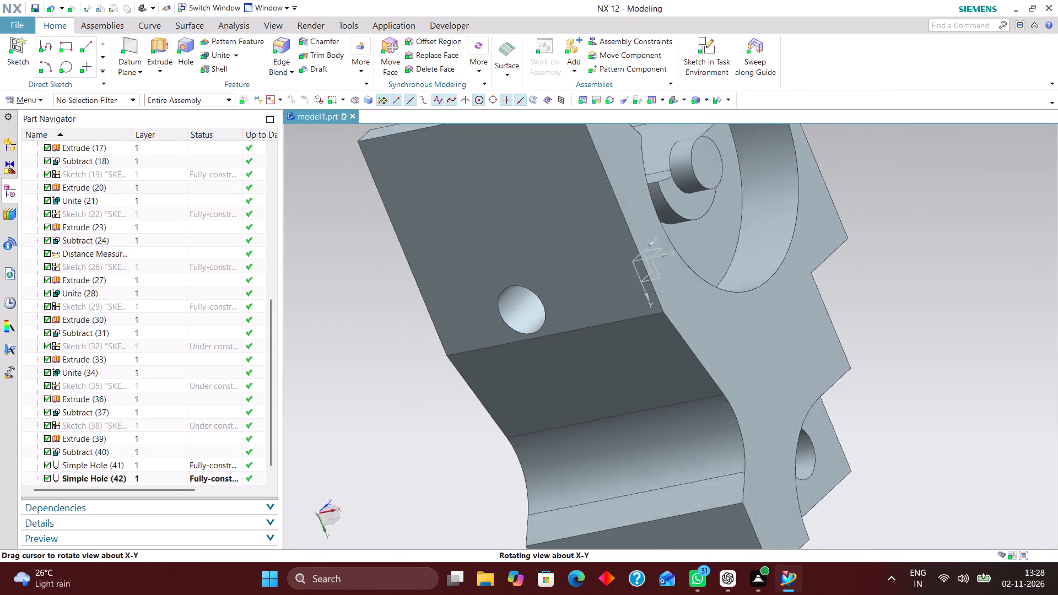
{"action": "middle_click_drag", "start_coordinate": [894, 262], "coordinate": [821, 312]}
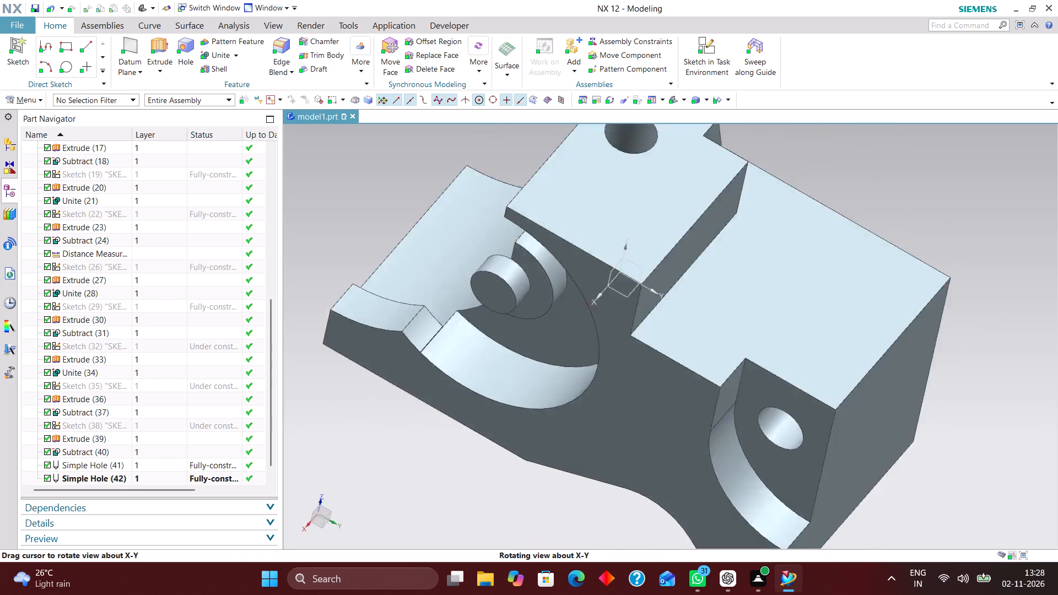
{"action": "middle_click_drag", "start_coordinate": [821, 312], "coordinate": [797, 368]}
{"action": "scroll", "coordinate": [906, 391], "scroll_direction": "up", "scroll_amount": 1}
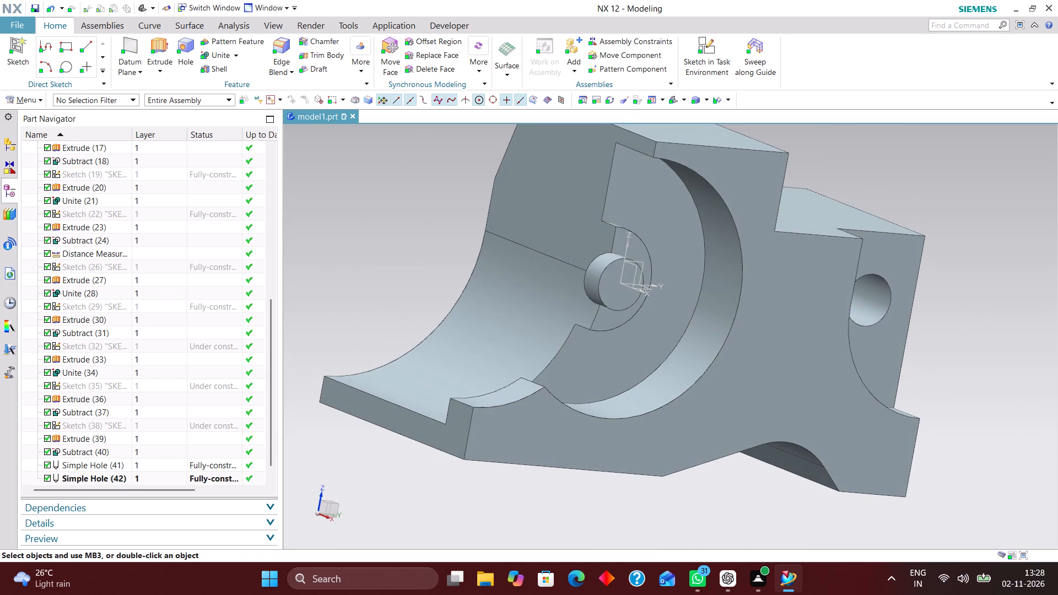
{"action": "left_click", "coordinate": [671, 99]}
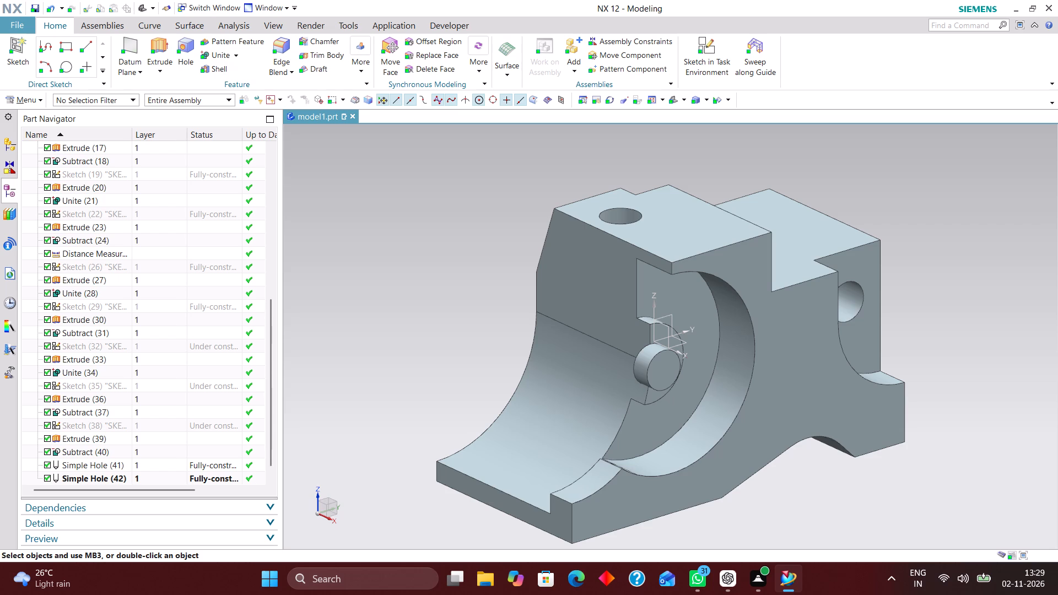
Edit Sketch (32) with rollback, dimension the height of the rectangle at the base's front end, and finish the sketch.
{"action": "scroll", "coordinate": [166, 310], "scroll_direction": "down", "scroll_amount": 4}
{"action": "left_click", "coordinate": [155, 328]}
{"action": "right_click", "coordinate": [158, 331]}
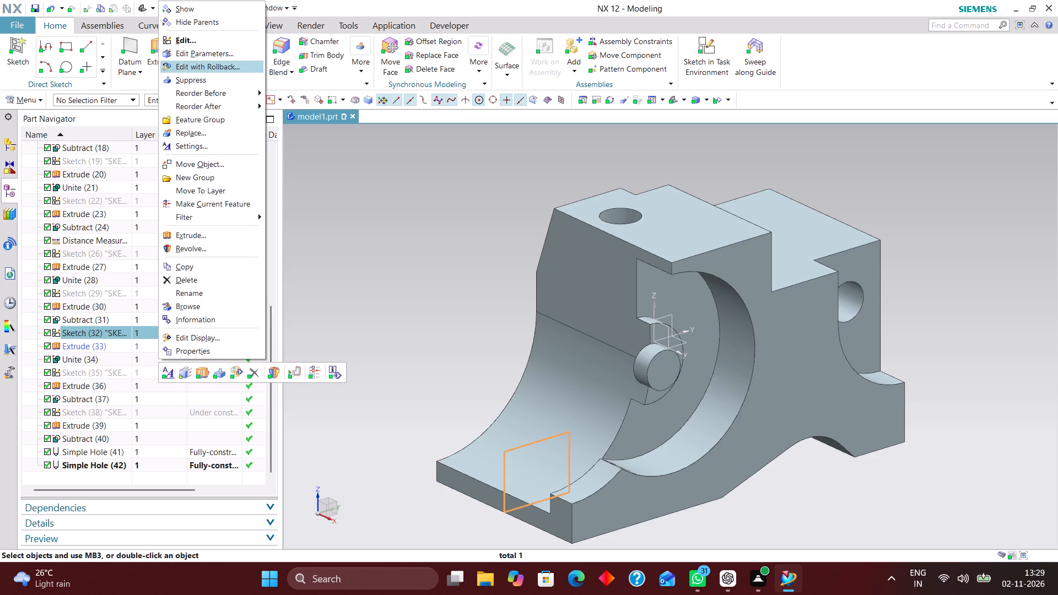
{"action": "left_click", "coordinate": [238, 67]}
{"action": "left_click", "coordinate": [699, 46]}
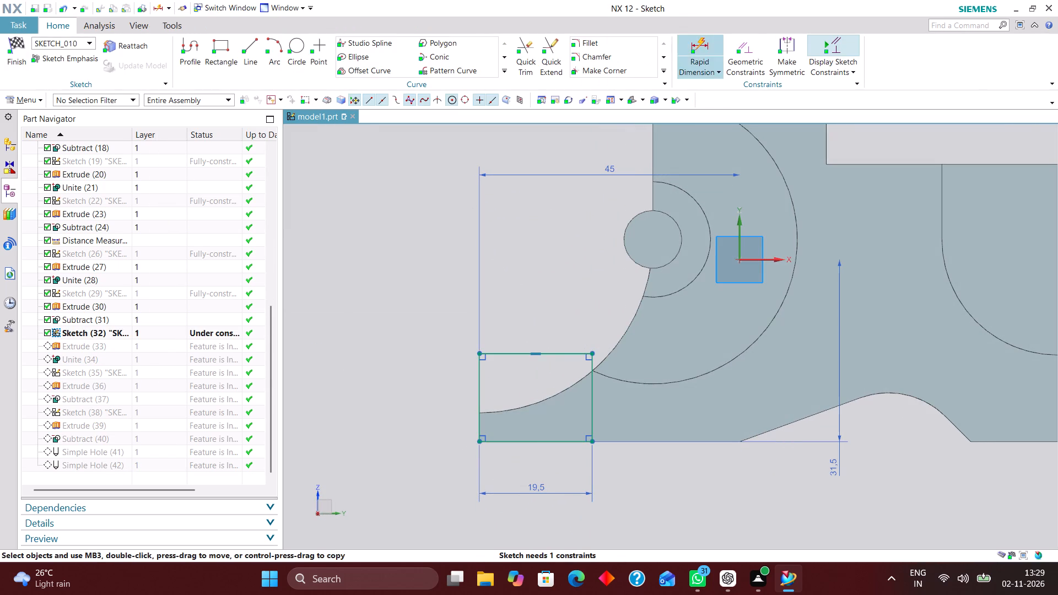
{"action": "left_click", "coordinate": [479, 391]}
{"action": "left_click", "coordinate": [442, 395]}
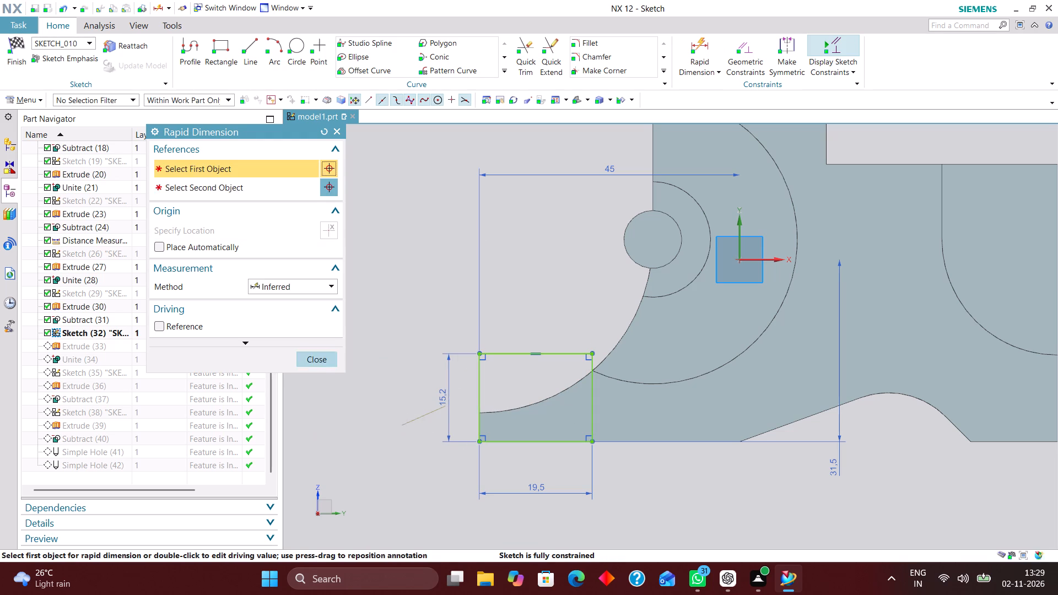
{"action": "left_click", "coordinate": [331, 356]}
{"action": "left_click", "coordinate": [20, 41]}
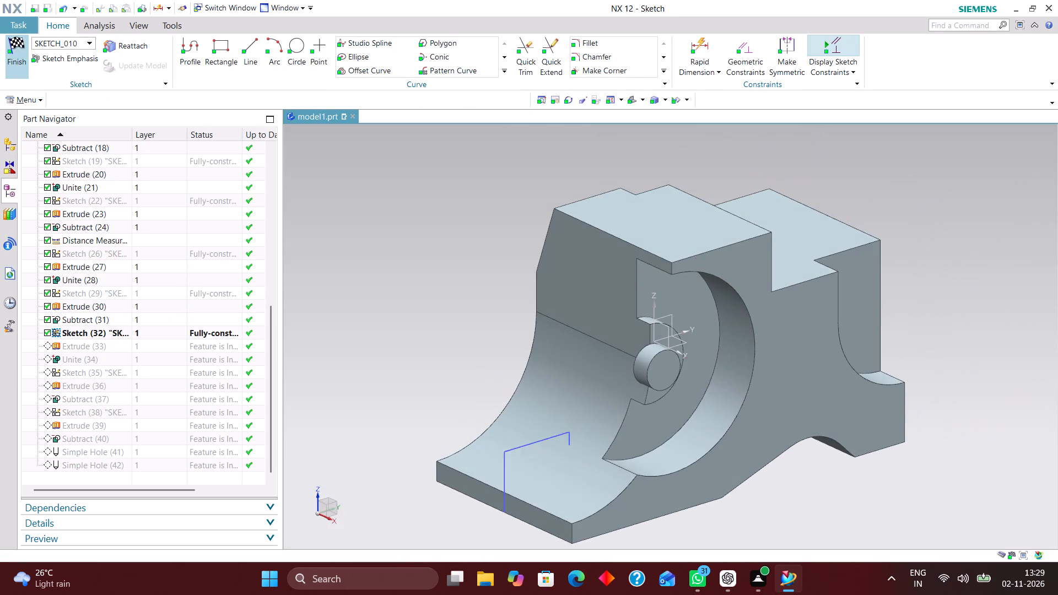
Edit Sketch (35) with rollback, dimension the R25 arc's closing line vertically from the sketch's horizontal axis, and finish the sketch.
{"action": "scroll", "coordinate": [187, 364], "scroll_direction": "down", "scroll_amount": 4}
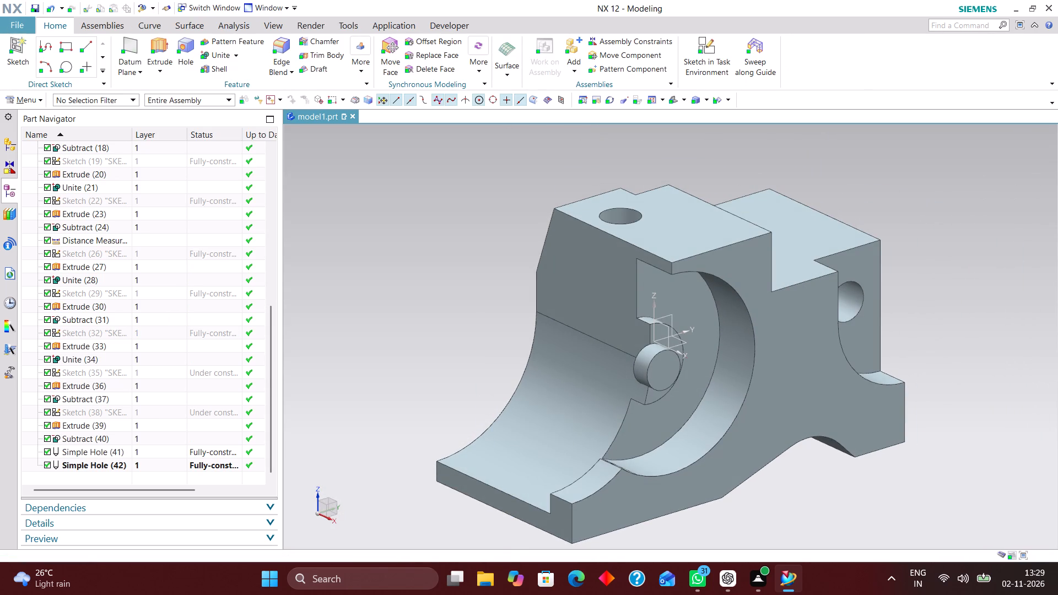
{"action": "left_click", "coordinate": [170, 374]}
{"action": "right_click", "coordinate": [170, 374]}
{"action": "left_click", "coordinate": [226, 80]}
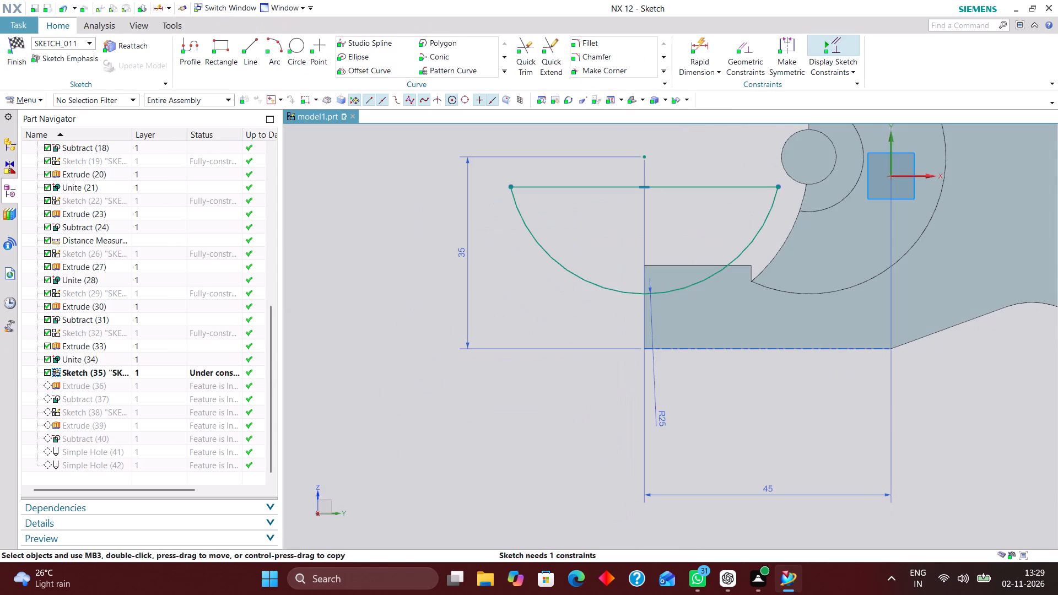
{"action": "left_click", "coordinate": [695, 40]}
{"action": "scroll", "coordinate": [526, 259], "scroll_direction": "down", "scroll_amount": 1}
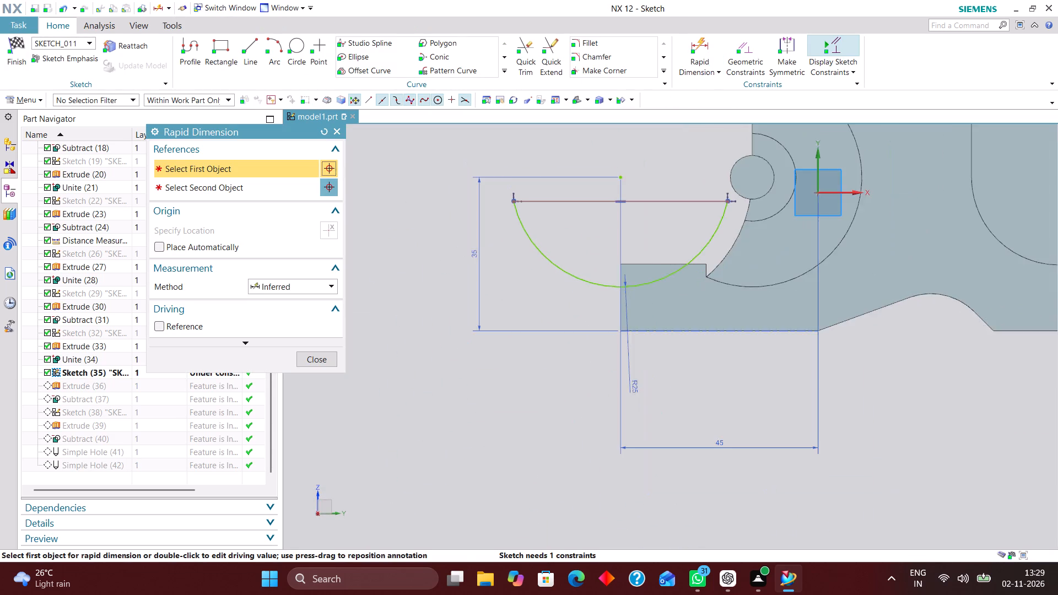
{"action": "scroll", "coordinate": [526, 259], "scroll_direction": "down", "scroll_amount": 1}
{"action": "left_click", "coordinate": [782, 205]}
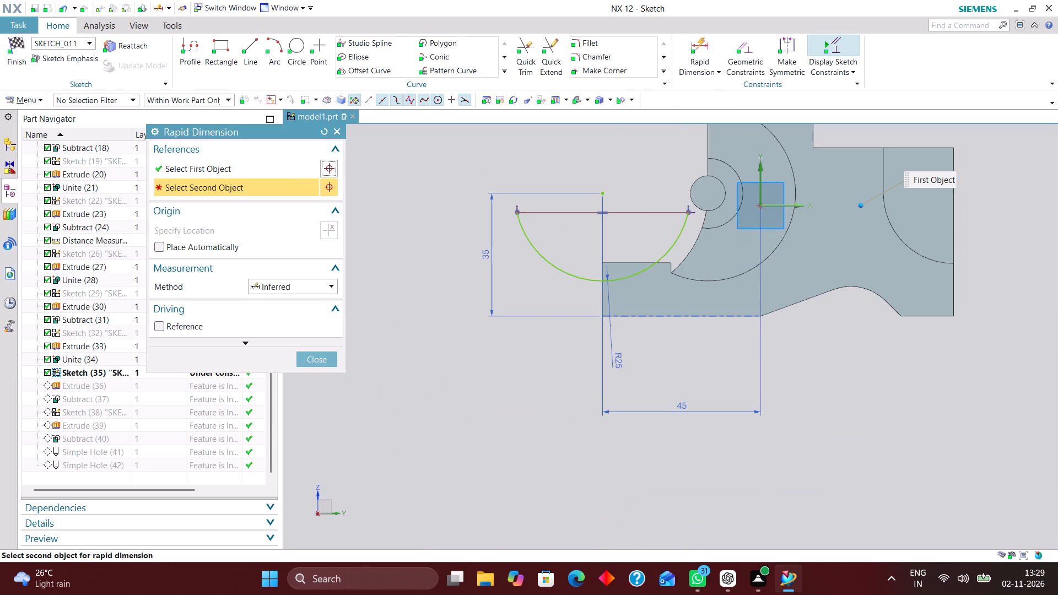
{"action": "left_click", "coordinate": [658, 211]}
{"action": "left_click", "coordinate": [434, 157]}
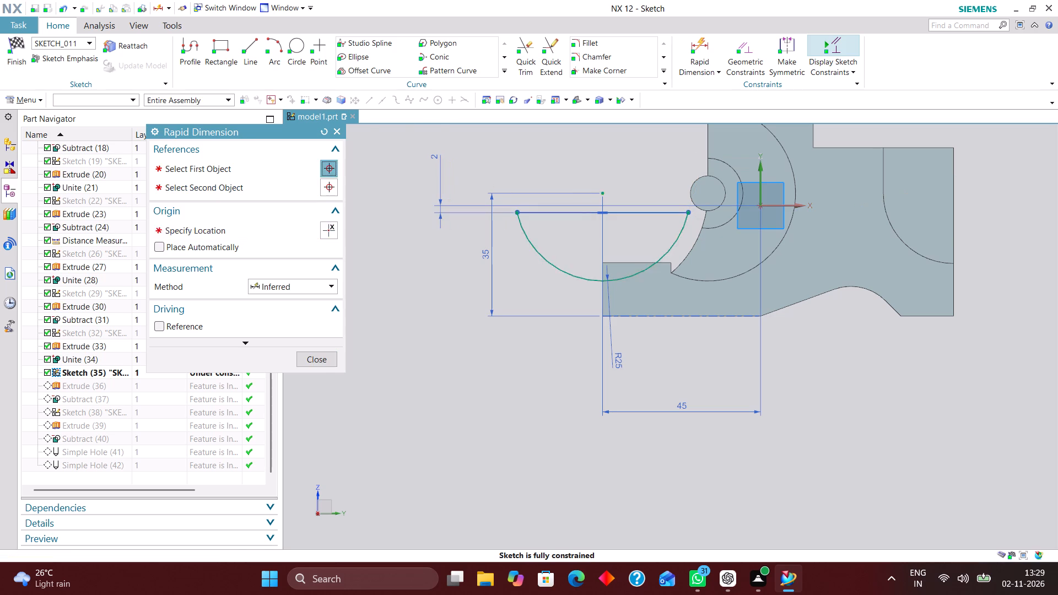
{"action": "left_click", "coordinate": [324, 363]}
{"action": "left_click", "coordinate": [19, 39]}
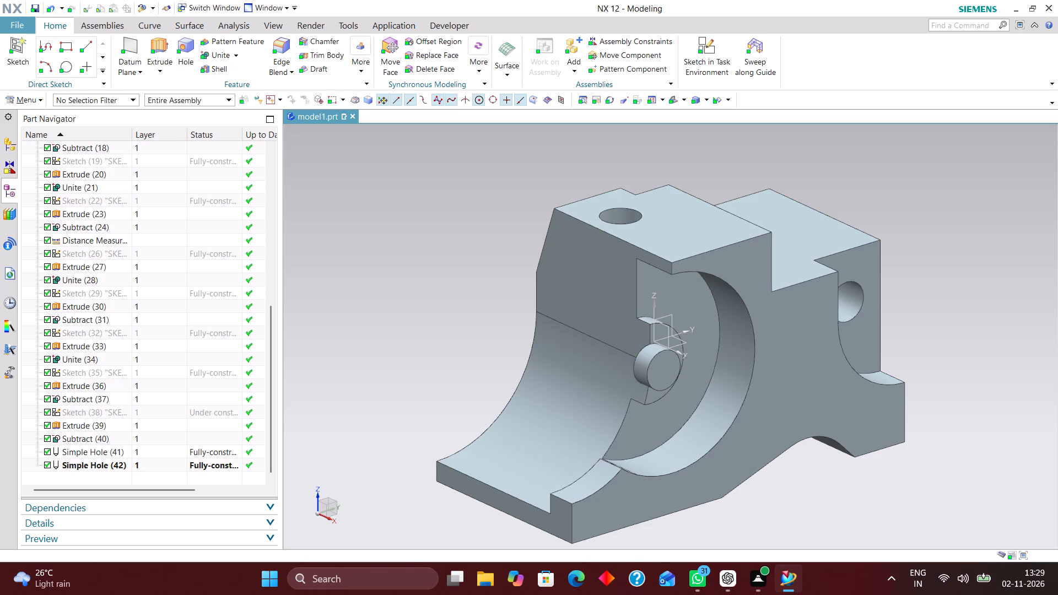
Edit Sketch (38) with rollback, dimension the length of the small triangular profile's upper horizontal line, and finish the sketch.
{"action": "scroll", "coordinate": [175, 264], "scroll_direction": "down", "scroll_amount": 4}
{"action": "left_click", "coordinate": [160, 412]}
{"action": "right_click", "coordinate": [163, 408]}
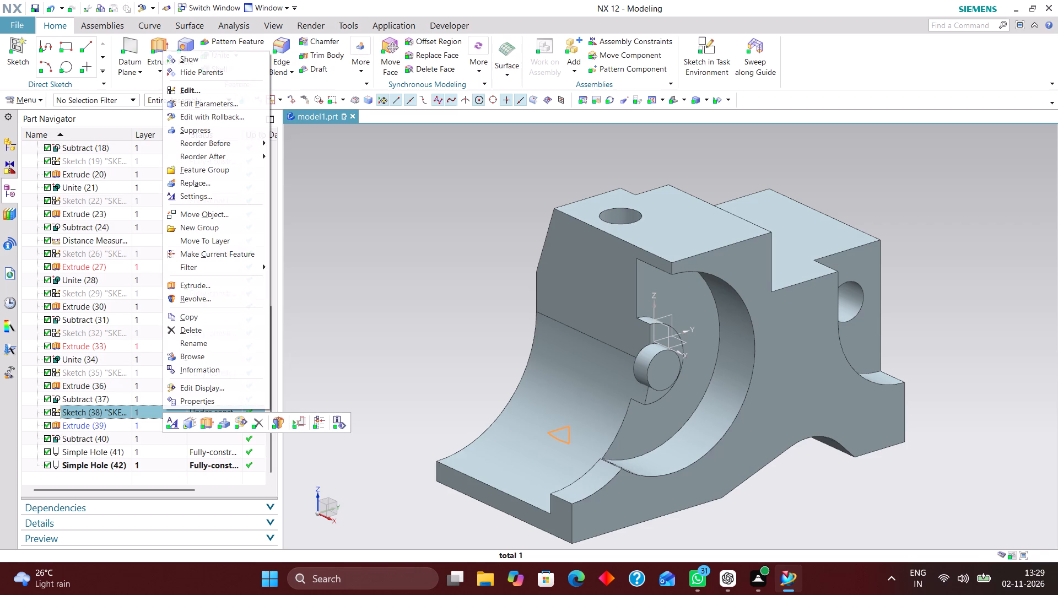
{"action": "left_click", "coordinate": [224, 117]}
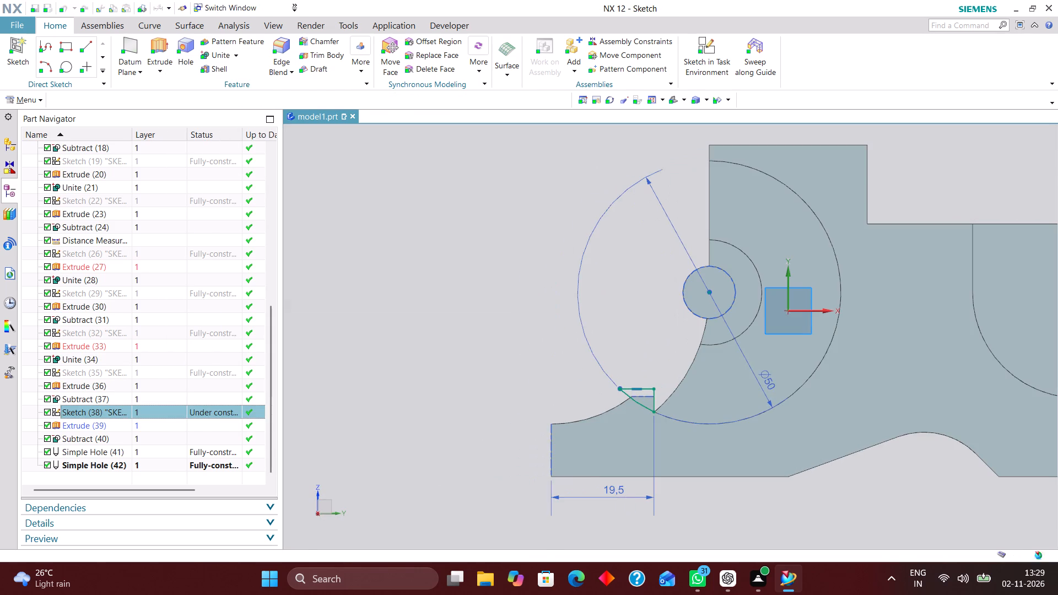
{"action": "left_click", "coordinate": [692, 48]}
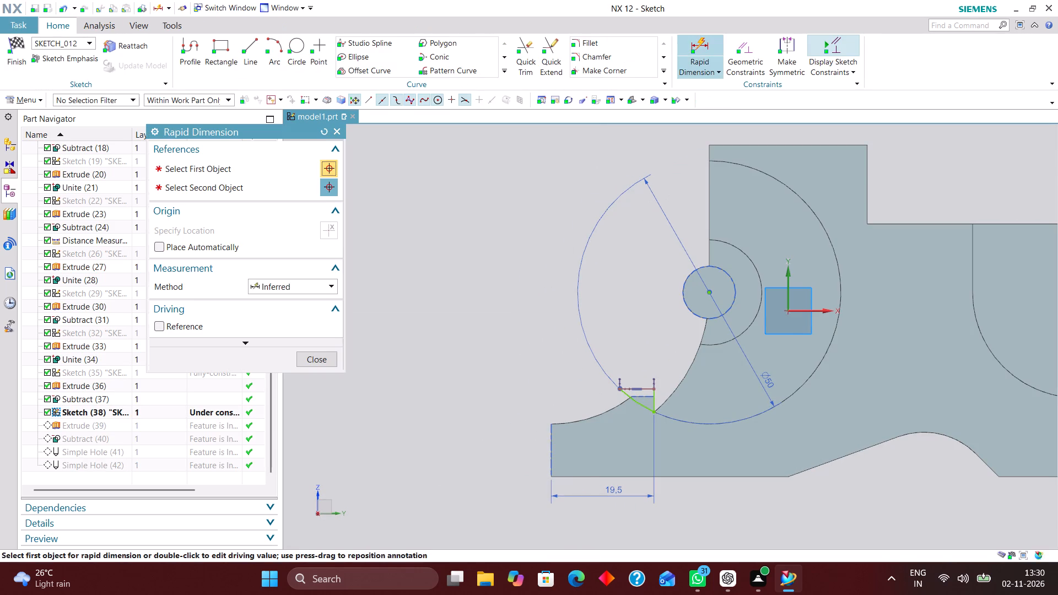
{"action": "scroll", "coordinate": [658, 410], "scroll_direction": "up", "scroll_amount": 3}
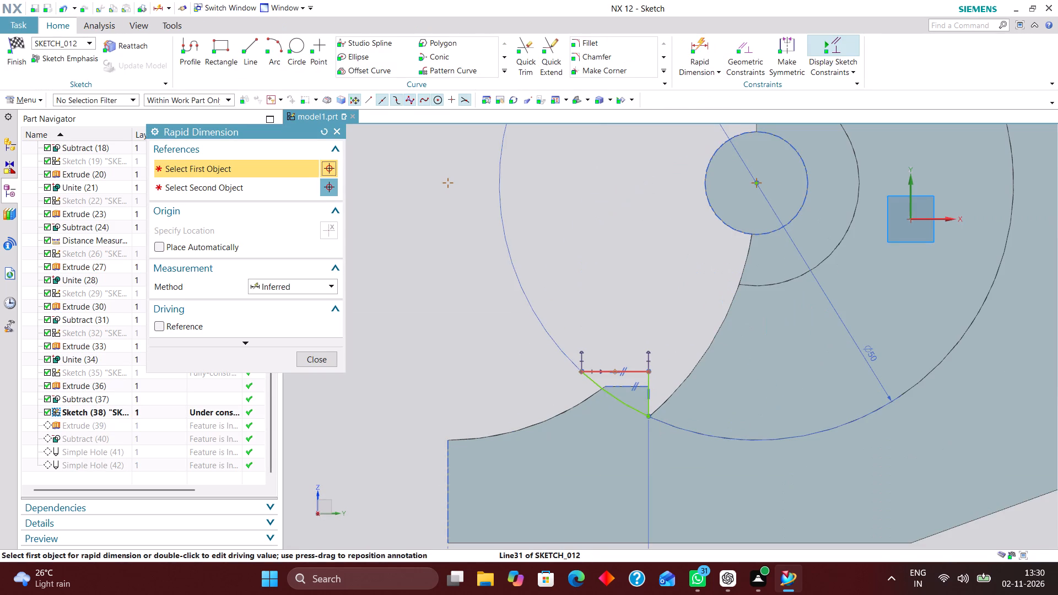
{"action": "left_click", "coordinate": [637, 371]}
{"action": "left_click", "coordinate": [620, 305]}
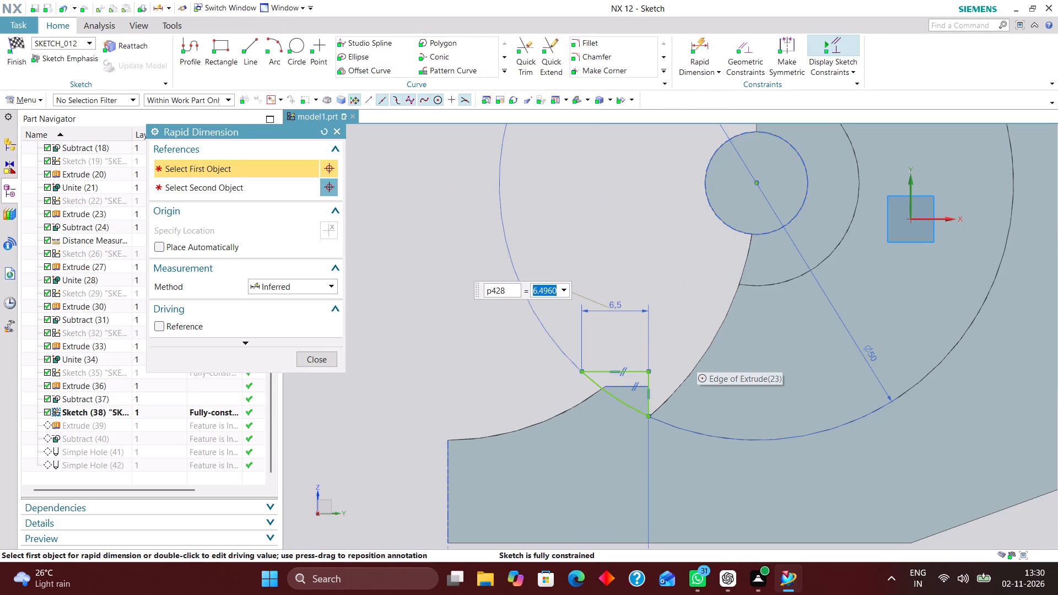
{"action": "left_click", "coordinate": [312, 361]}
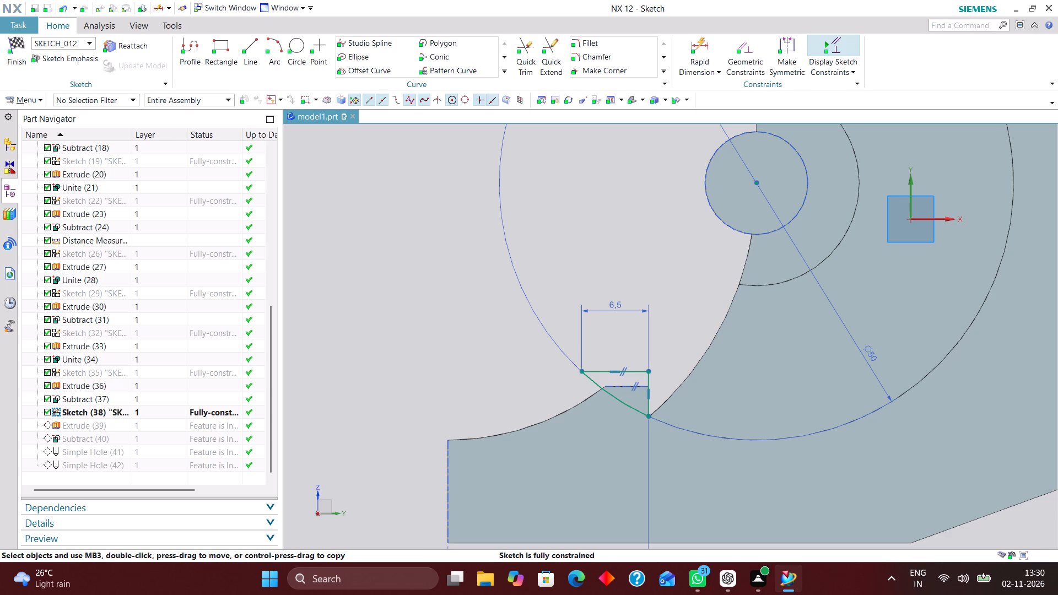
{"action": "left_click", "coordinate": [20, 41]}
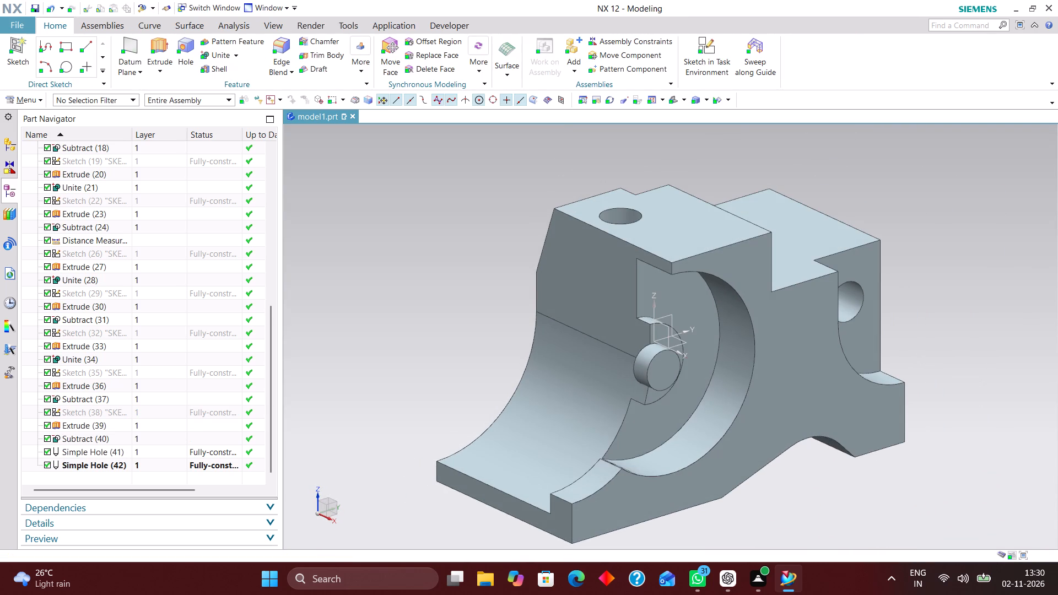
{"action": "scroll", "coordinate": [136, 368], "scroll_direction": "down", "scroll_amount": 5}
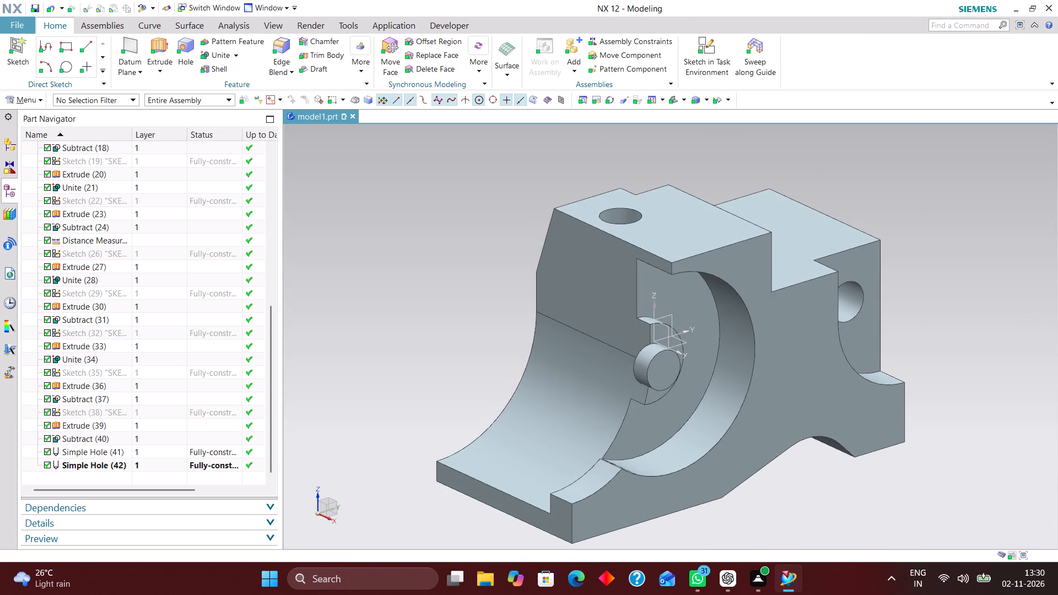
Group Simple Hole (41) and Simple Hole (42) into a top-level feature group named HOLES.
{"action": "left_click", "coordinate": [132, 448], "text": "ctrl"}
{"action": "left_click", "coordinate": [134, 464], "text": "ctrl"}
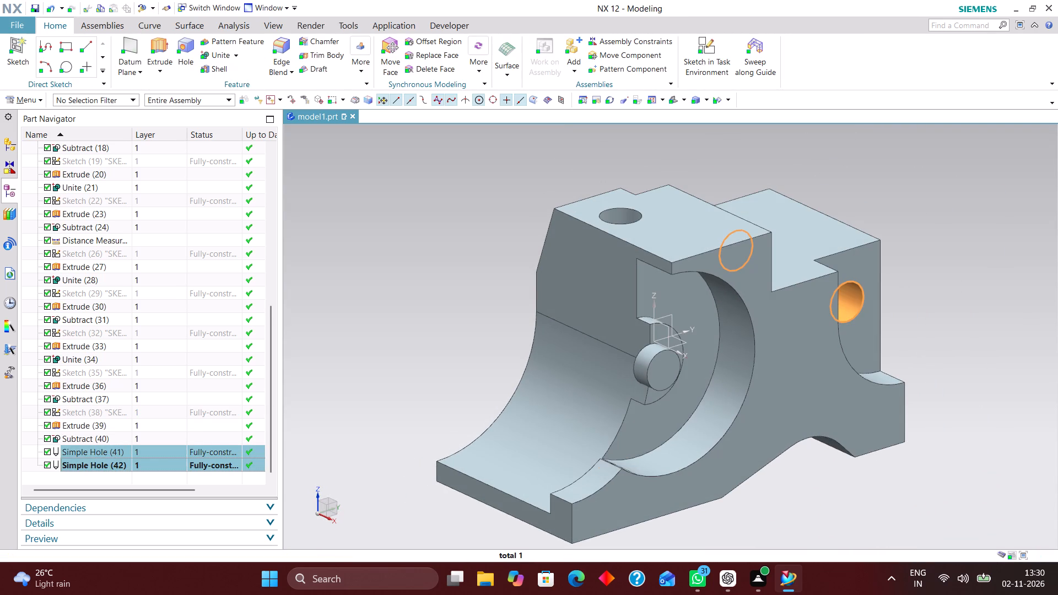
{"action": "right_click", "coordinate": [160, 469]}
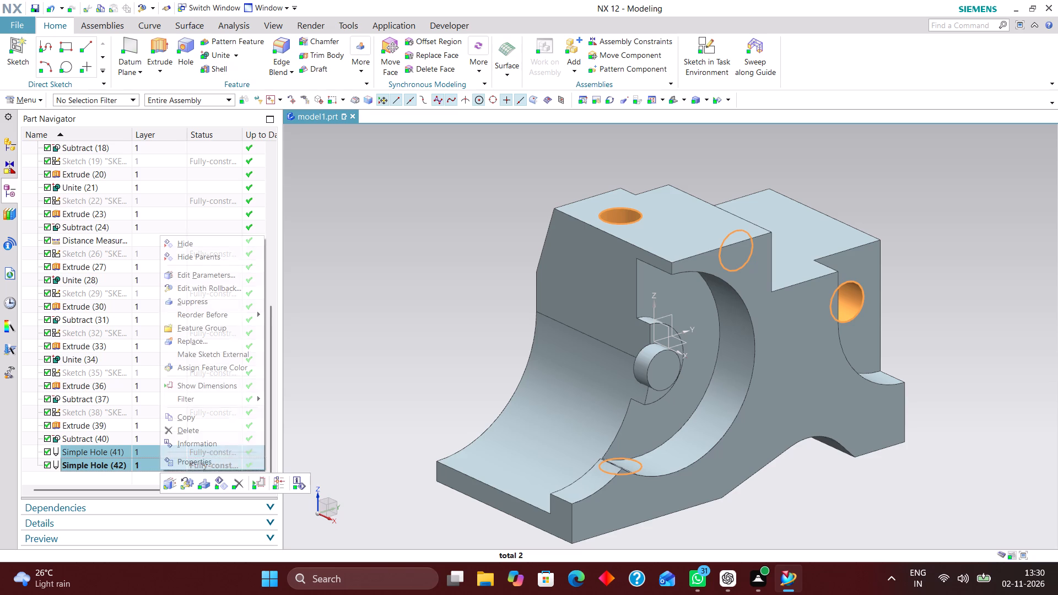
{"action": "left_click", "coordinate": [227, 330]}
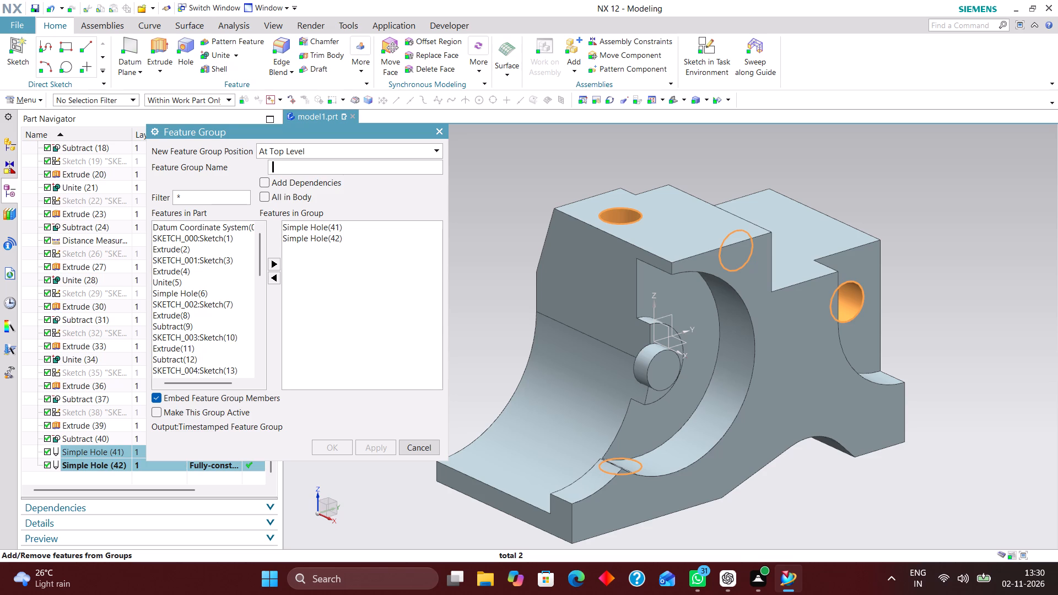
{"action": "type", "text": "HOLES"}
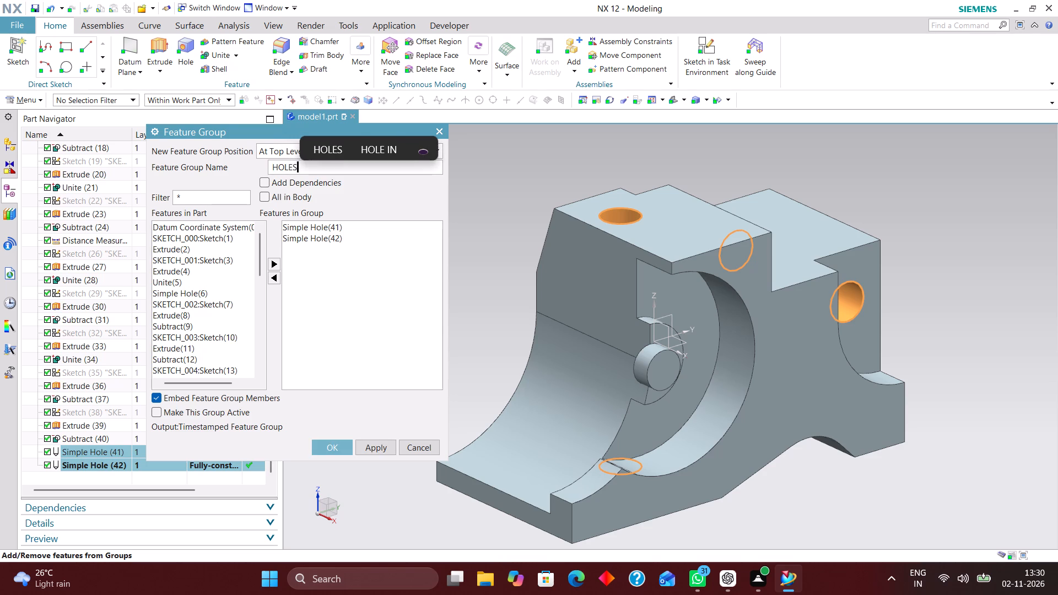
{"action": "key", "text": "Return"}
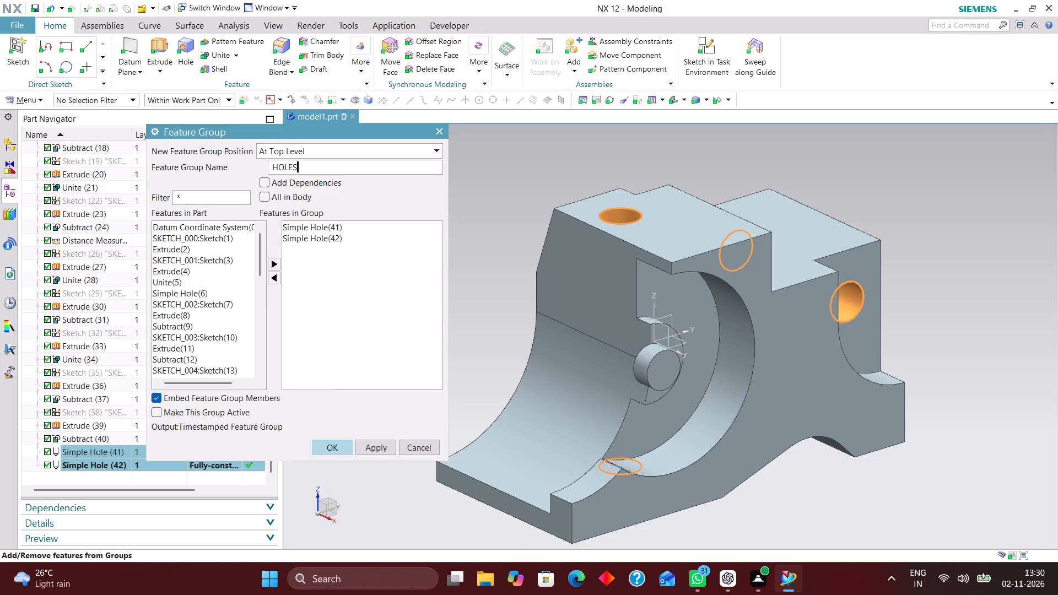
{"action": "left_click", "coordinate": [338, 446]}
Expand the HOLES feature group and move Simple Hole (6) from the model history into it.
{"action": "scroll", "coordinate": [173, 412], "scroll_direction": "up", "scroll_amount": 11}
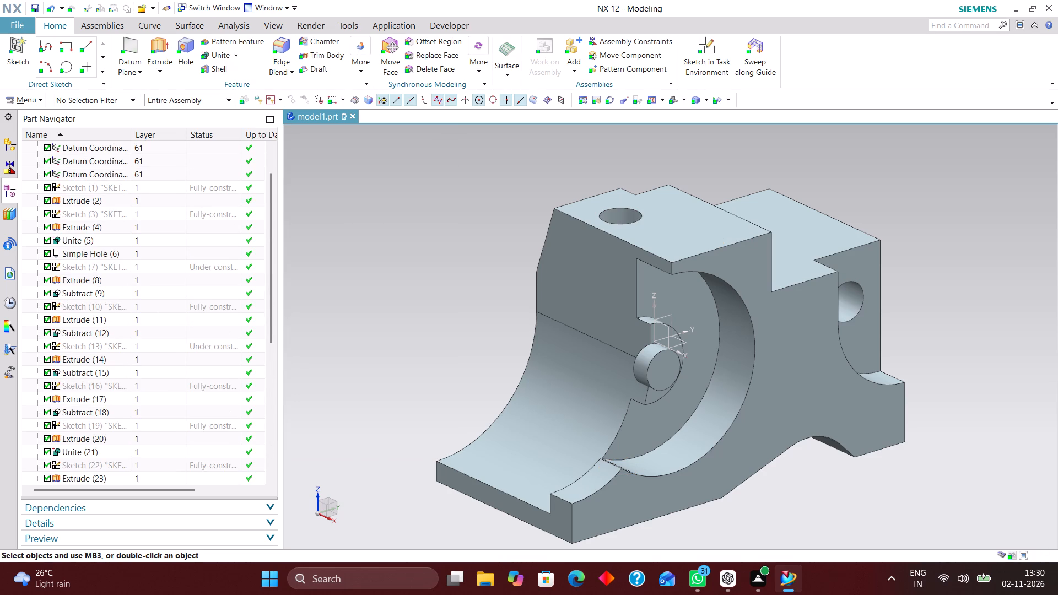
{"action": "scroll", "coordinate": [173, 291], "scroll_direction": "down", "scroll_amount": 4}
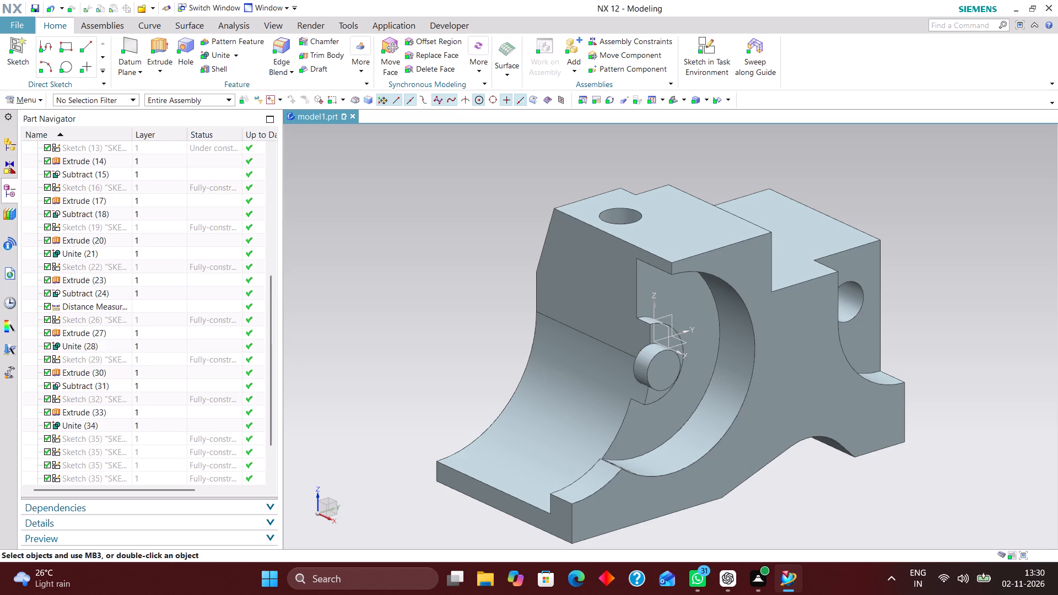
{"action": "scroll", "coordinate": [179, 305], "scroll_direction": "down", "scroll_amount": 9}
{"action": "left_click", "coordinate": [37, 463]}
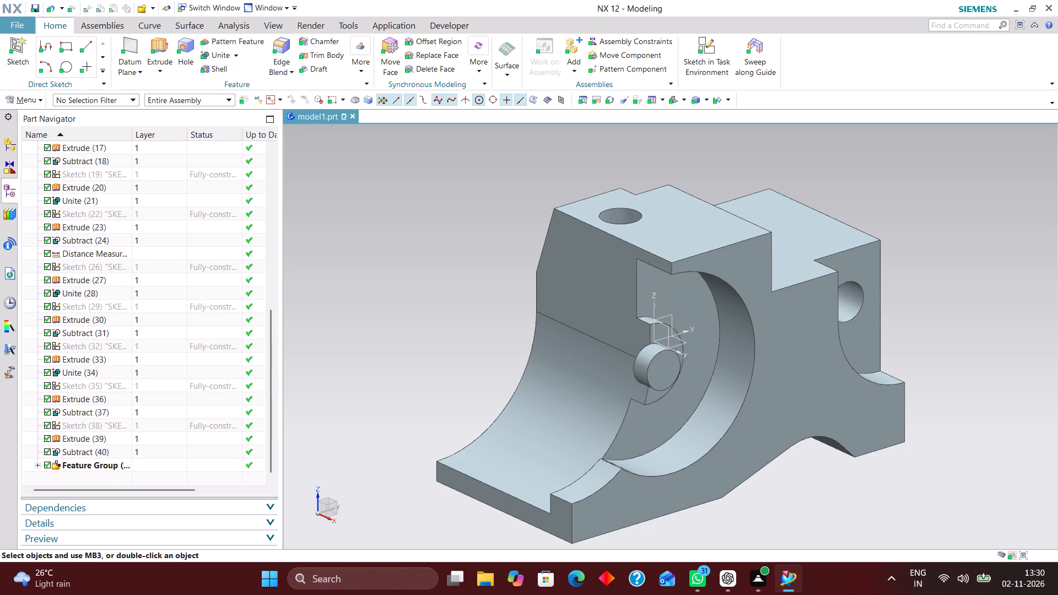
{"action": "scroll", "coordinate": [150, 388], "scroll_direction": "down", "scroll_amount": 6}
{"action": "scroll", "coordinate": [191, 315], "scroll_direction": "up", "scroll_amount": 5}
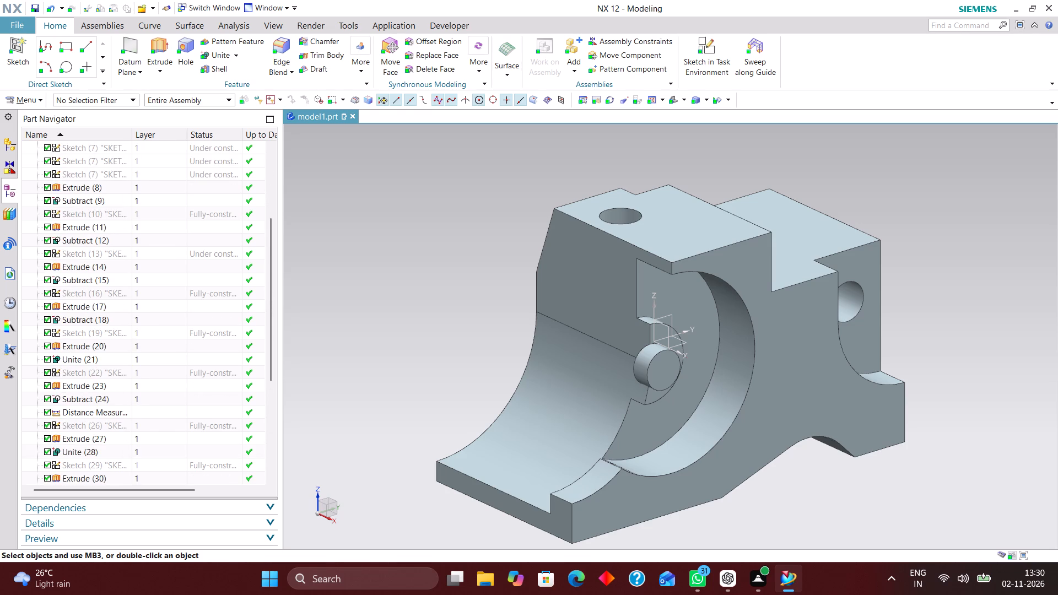
{"action": "scroll", "coordinate": [143, 269], "scroll_direction": "up", "scroll_amount": 5}
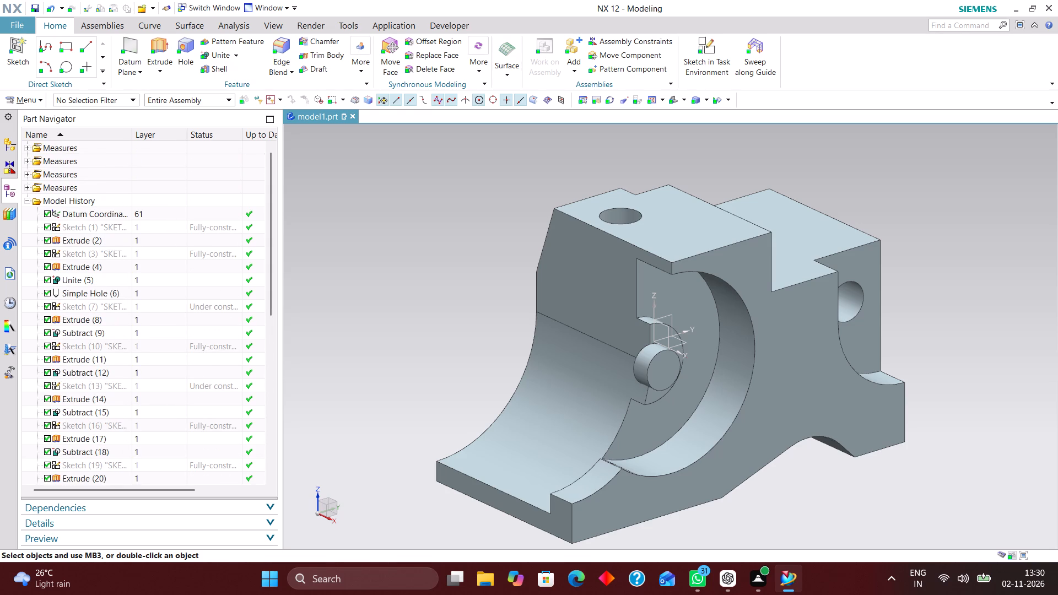
{"action": "left_click_drag", "start_coordinate": [91, 292], "coordinate": [170, 512]}
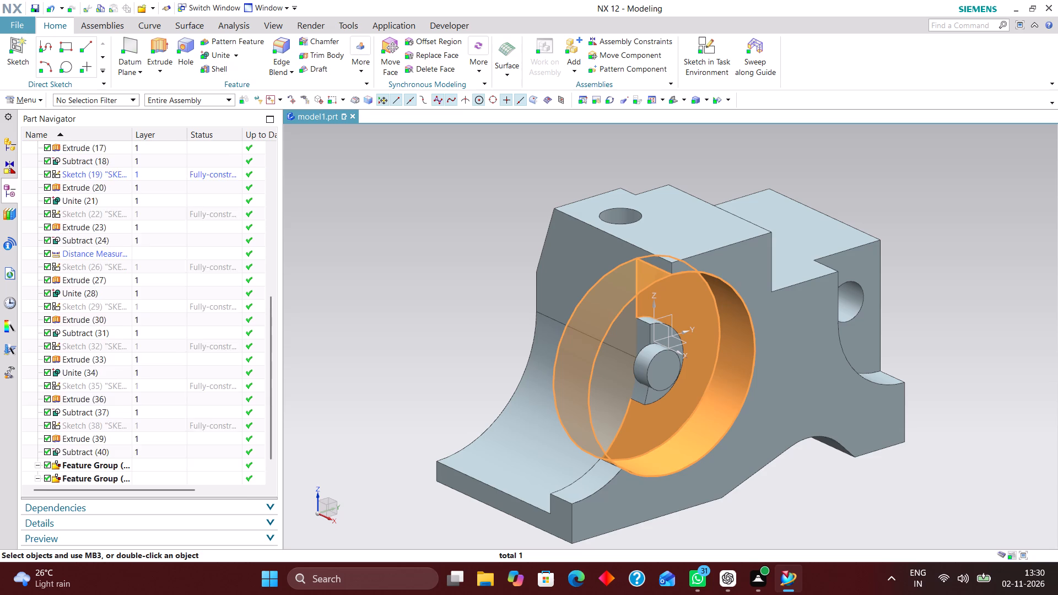
{"action": "left_click_drag", "start_coordinate": [170, 512], "coordinate": [133, 439]}
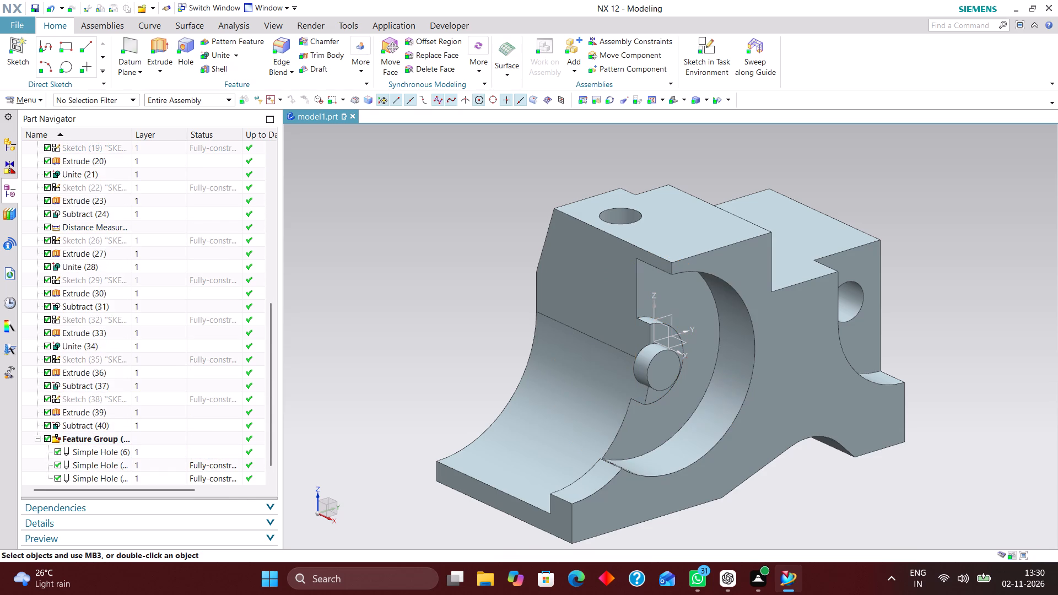
Find the under-constrained Sketch (7) in the model history and open it with Edit with Rollback.
{"action": "scroll", "coordinate": [185, 394], "scroll_direction": "down", "scroll_amount": 4}
{"action": "scroll", "coordinate": [186, 397], "scroll_direction": "up", "scroll_amount": 10}
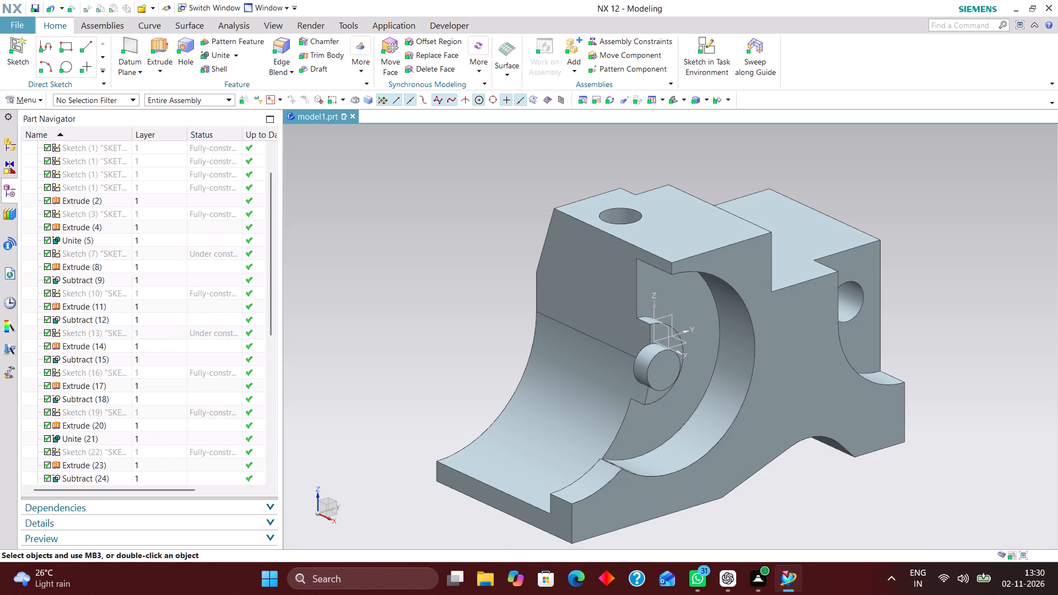
{"action": "scroll", "coordinate": [112, 392], "scroll_direction": "up", "scroll_amount": 3}
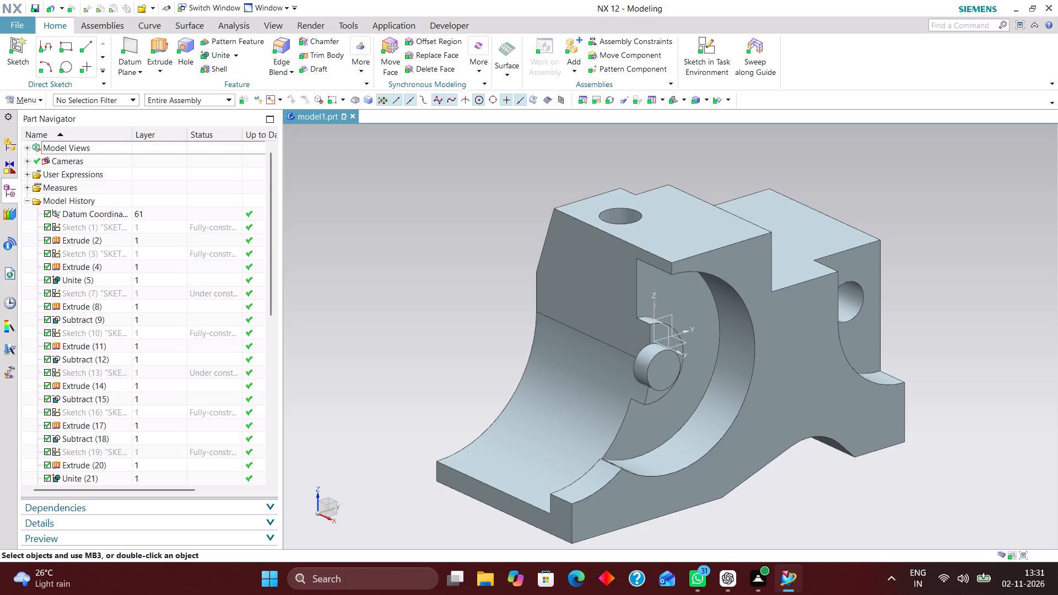
{"action": "scroll", "coordinate": [523, 388], "scroll_direction": "down", "scroll_amount": 2}
{"action": "scroll", "coordinate": [556, 399], "scroll_direction": "up", "scroll_amount": 2}
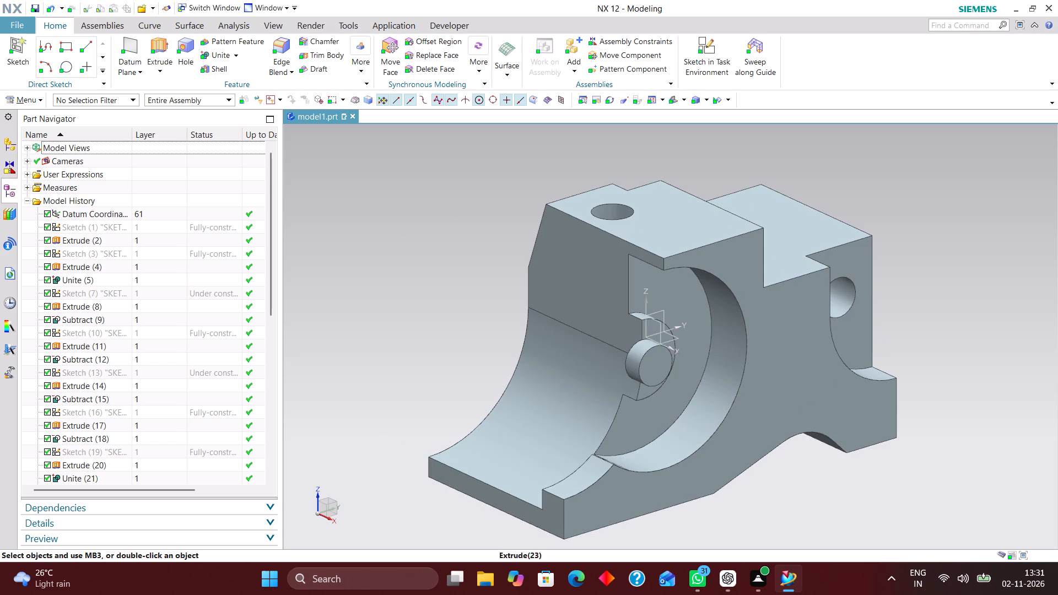
{"action": "left_click", "coordinate": [163, 294]}
{"action": "right_click", "coordinate": [162, 294]}
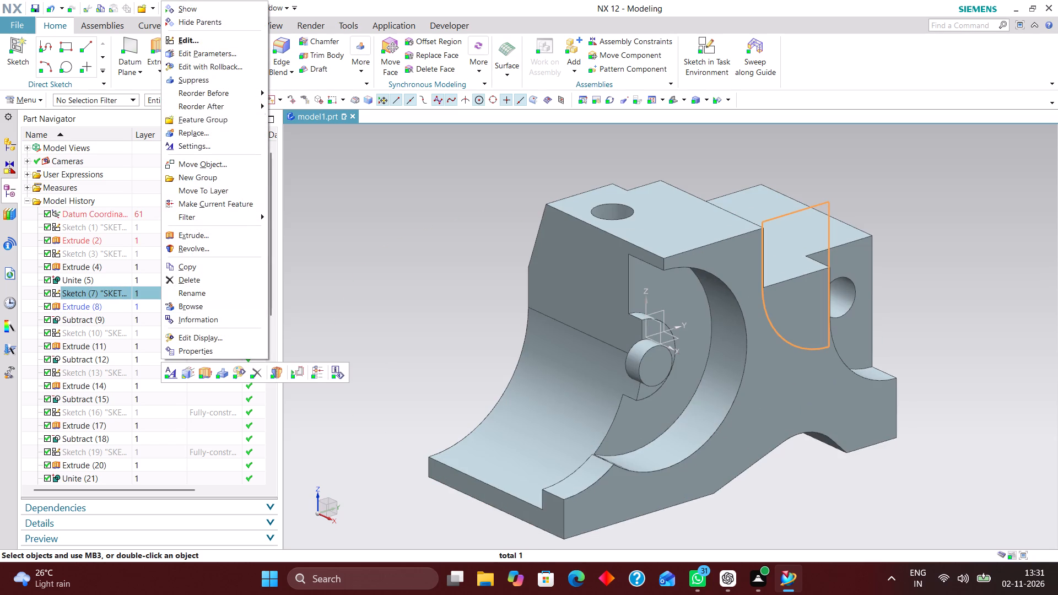
{"action": "left_click", "coordinate": [224, 69]}
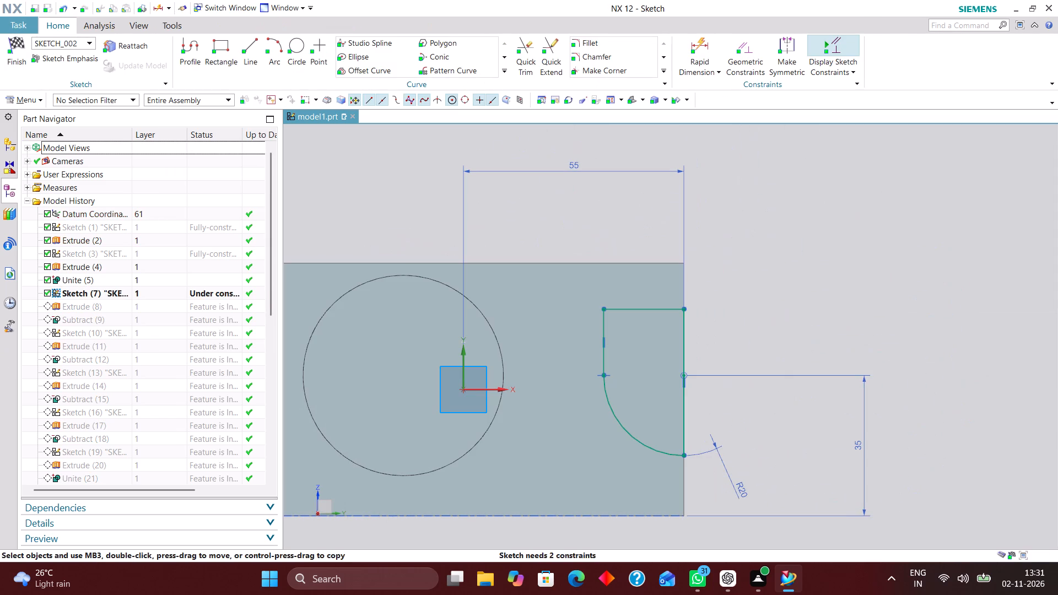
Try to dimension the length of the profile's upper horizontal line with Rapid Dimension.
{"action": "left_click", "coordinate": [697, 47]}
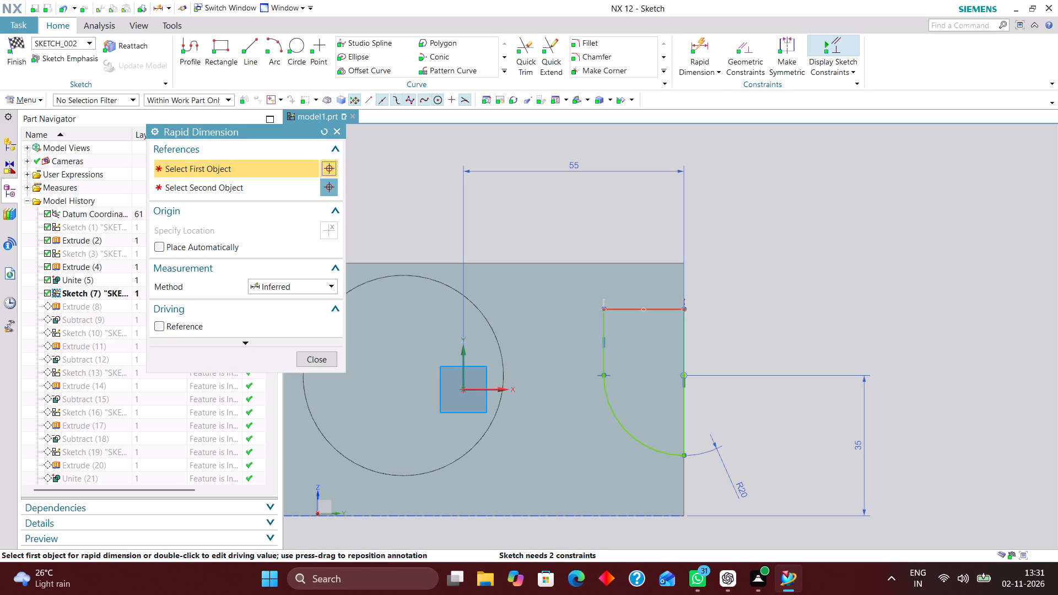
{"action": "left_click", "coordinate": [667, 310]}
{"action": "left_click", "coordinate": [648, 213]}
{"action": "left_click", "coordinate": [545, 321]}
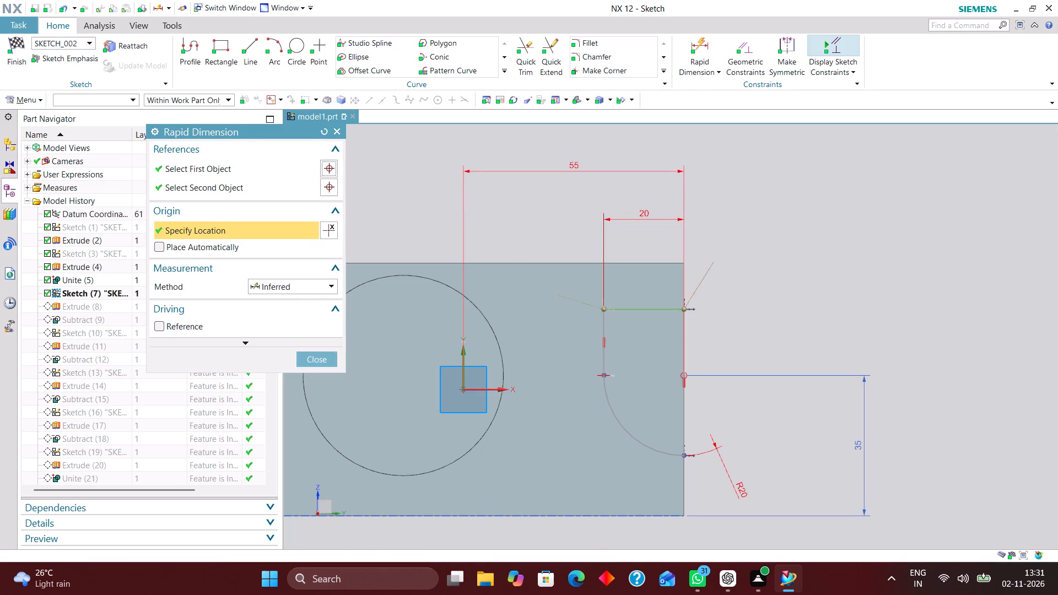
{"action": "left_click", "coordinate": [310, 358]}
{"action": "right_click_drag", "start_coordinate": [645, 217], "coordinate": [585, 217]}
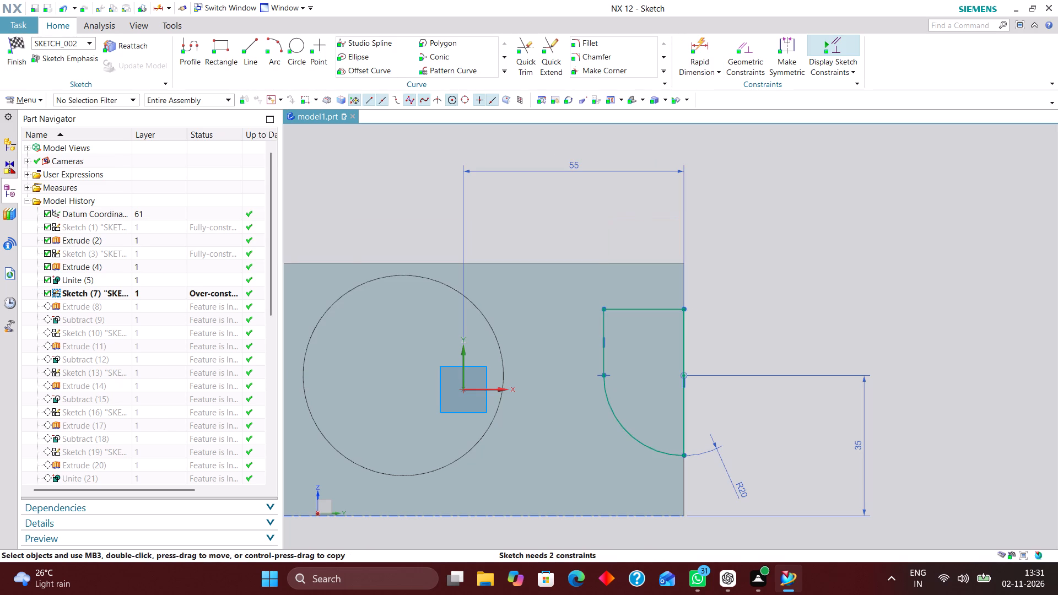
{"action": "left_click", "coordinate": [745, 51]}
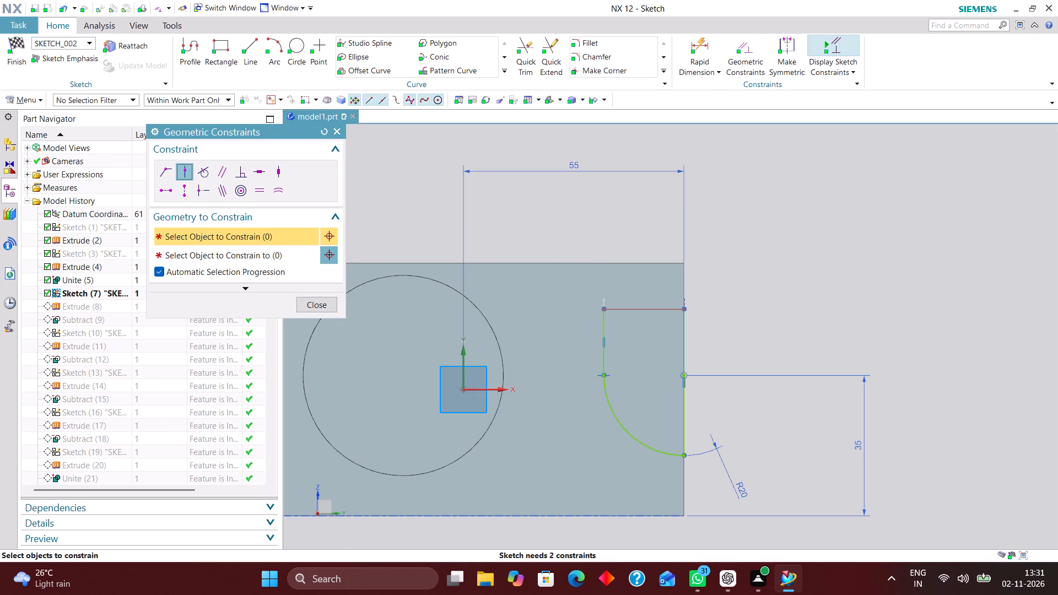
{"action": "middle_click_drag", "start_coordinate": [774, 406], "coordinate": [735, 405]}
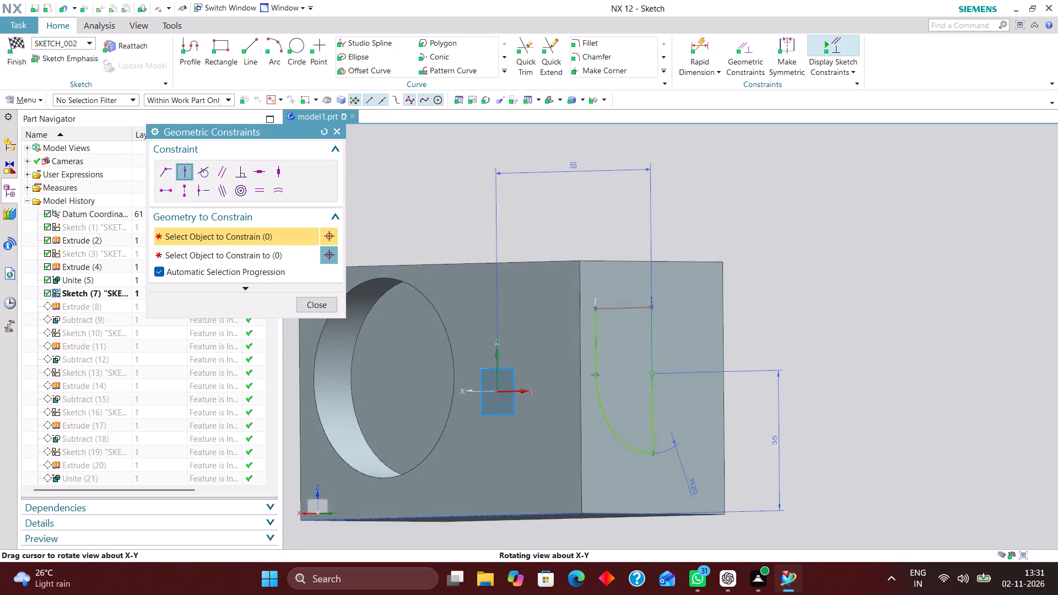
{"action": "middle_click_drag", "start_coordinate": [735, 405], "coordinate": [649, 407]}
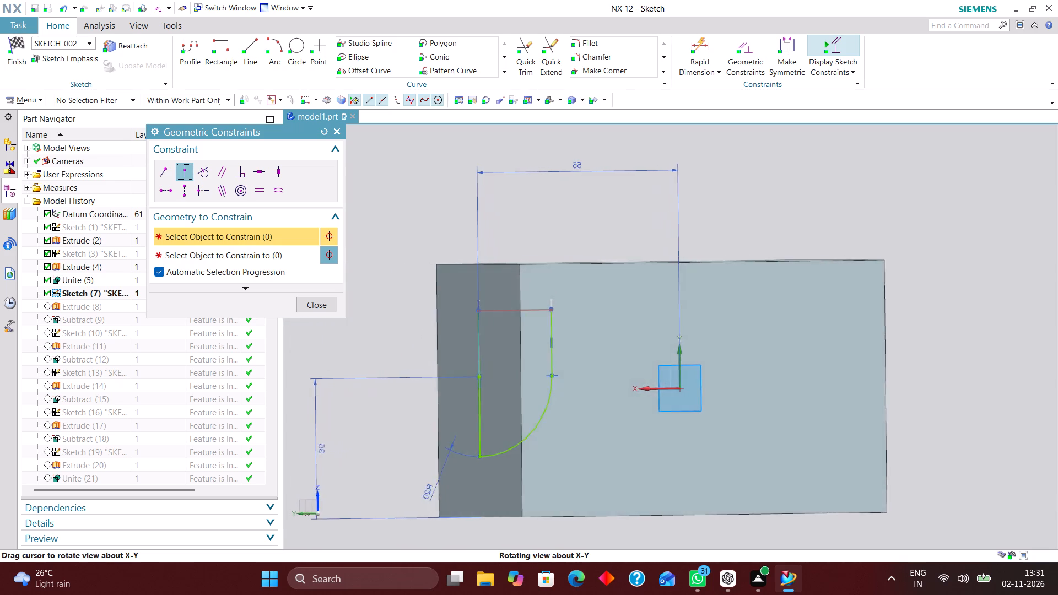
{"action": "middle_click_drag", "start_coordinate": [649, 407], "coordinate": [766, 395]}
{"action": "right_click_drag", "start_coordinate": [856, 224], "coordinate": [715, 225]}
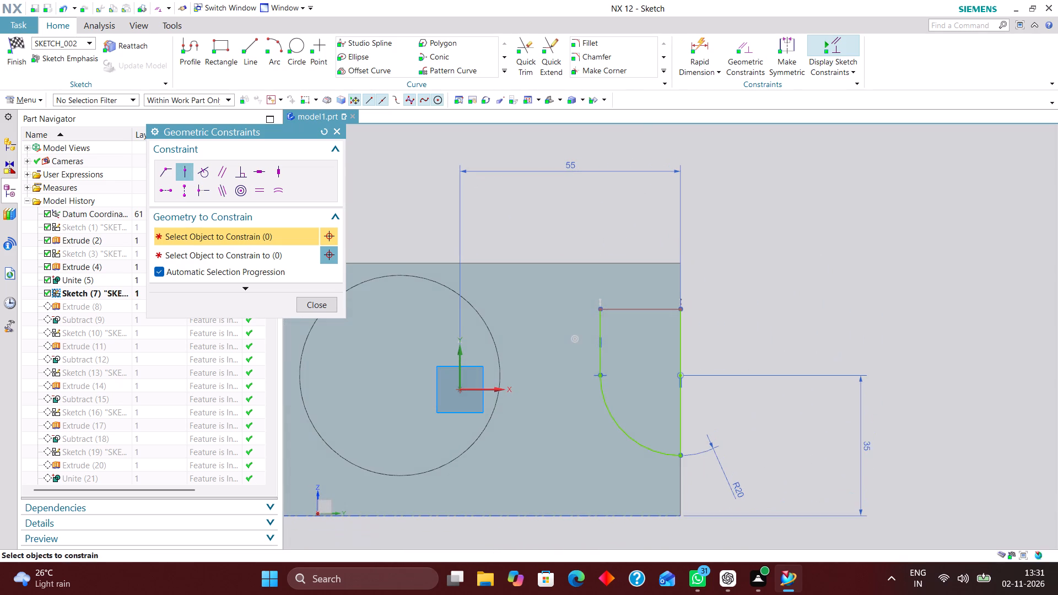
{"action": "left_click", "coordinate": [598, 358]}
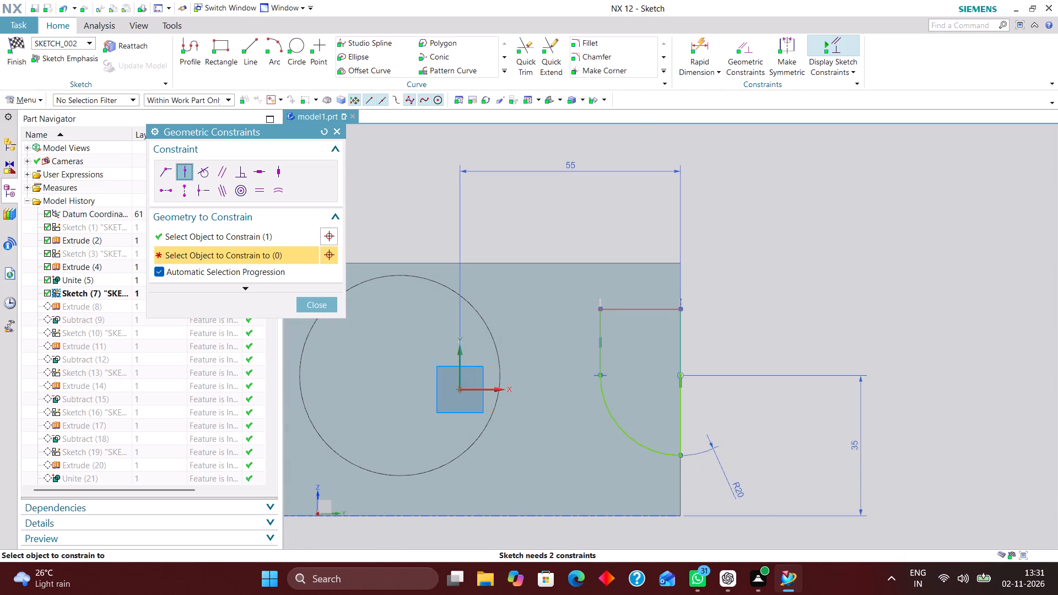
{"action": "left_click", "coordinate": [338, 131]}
Dimension the lengths of the profile's short inner vertical line and its longer vertical line on the block's edge, and finish the sketch.
{"action": "left_click", "coordinate": [700, 47]}
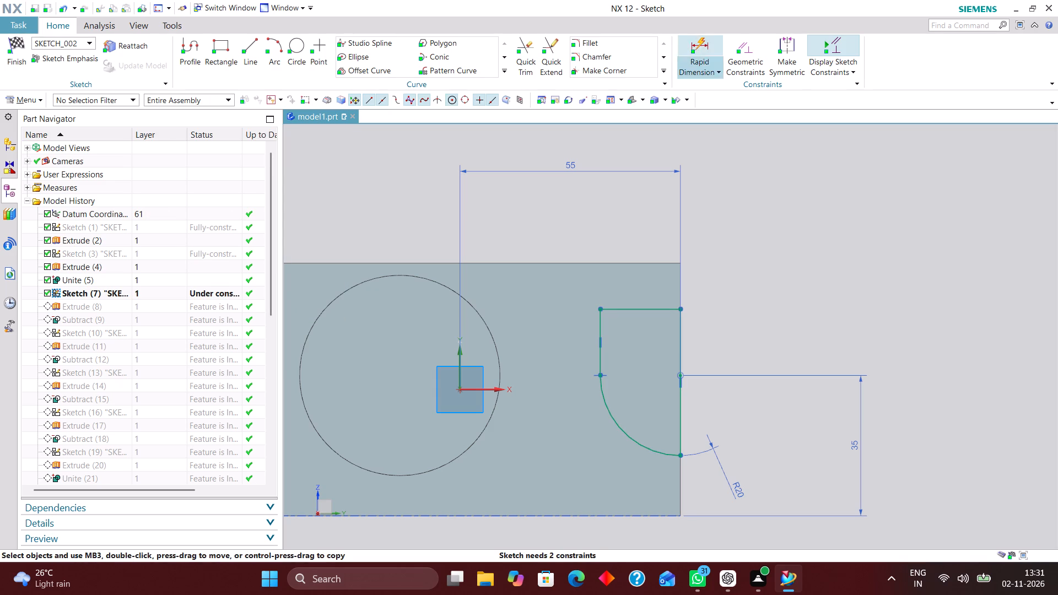
{"action": "left_click", "coordinate": [600, 359]}
{"action": "left_click", "coordinate": [570, 344]}
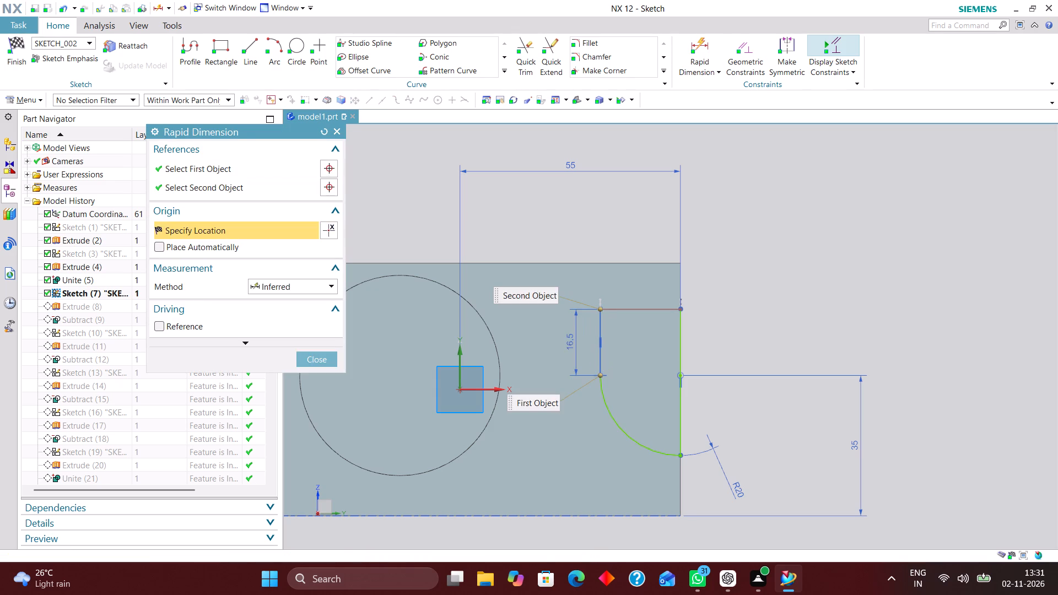
{"action": "left_click", "coordinate": [680, 358]}
{"action": "left_click", "coordinate": [767, 366]}
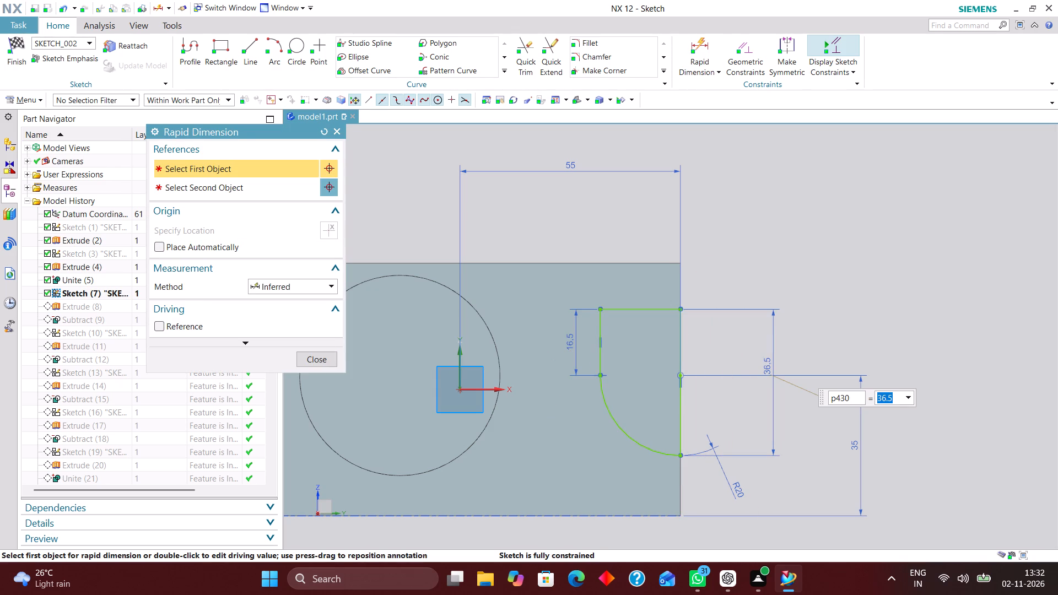
{"action": "left_click", "coordinate": [316, 354]}
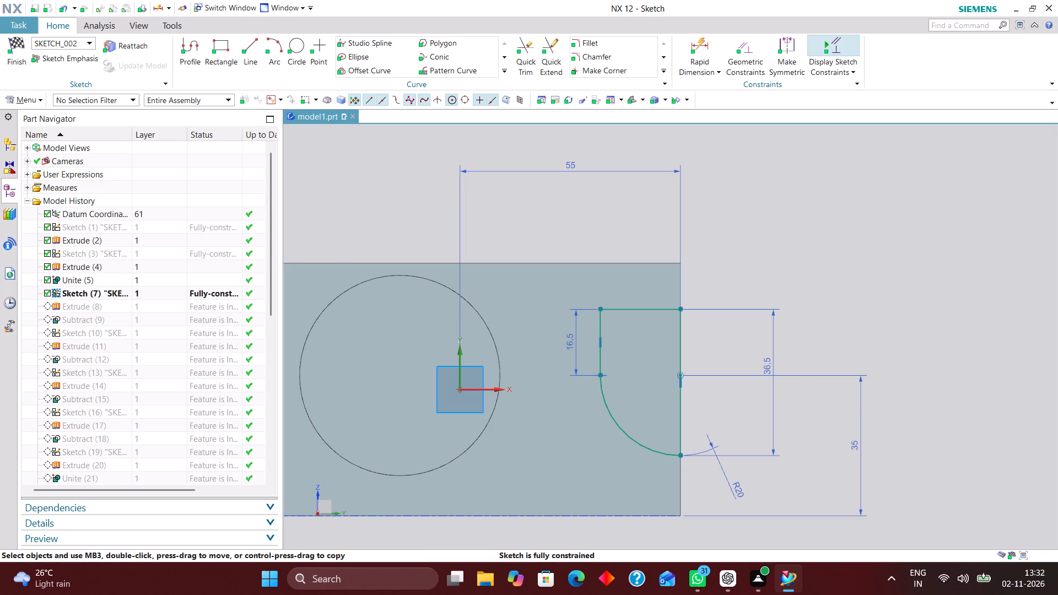
{"action": "left_click", "coordinate": [23, 41]}
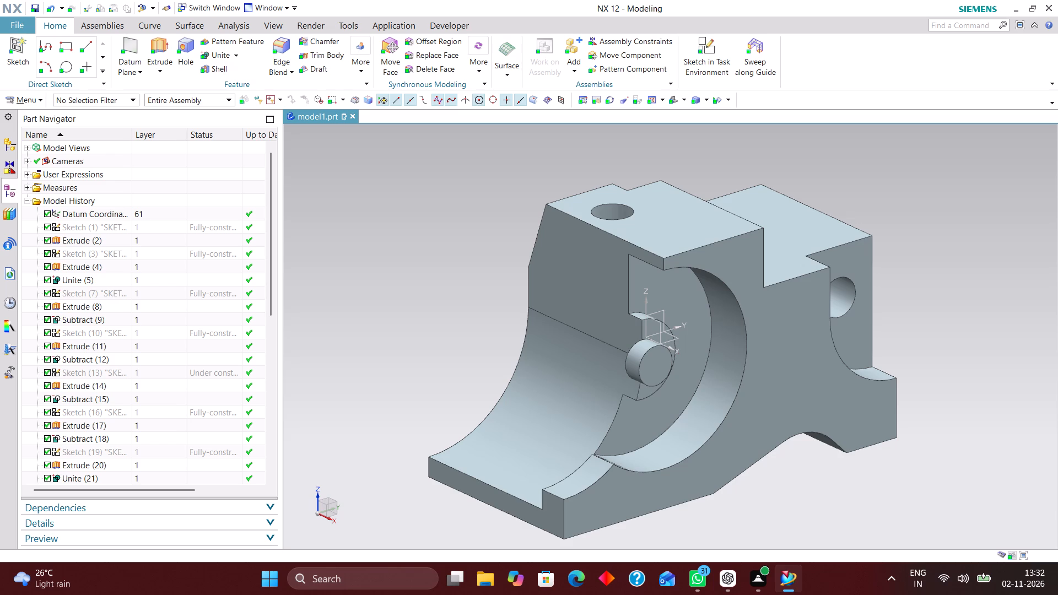
Open the under-constrained Sketch (13) with Edit with Rollback, add a radial dimension to its arc, and finish the sketch.
{"action": "left_click", "coordinate": [161, 370]}
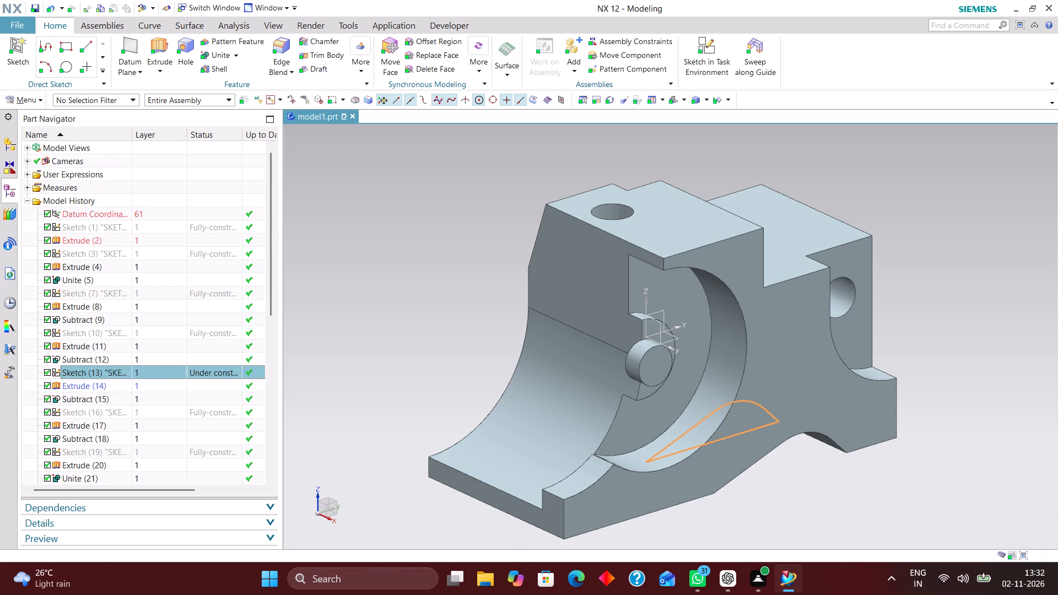
{"action": "right_click", "coordinate": [161, 368]}
{"action": "left_click", "coordinate": [243, 77]}
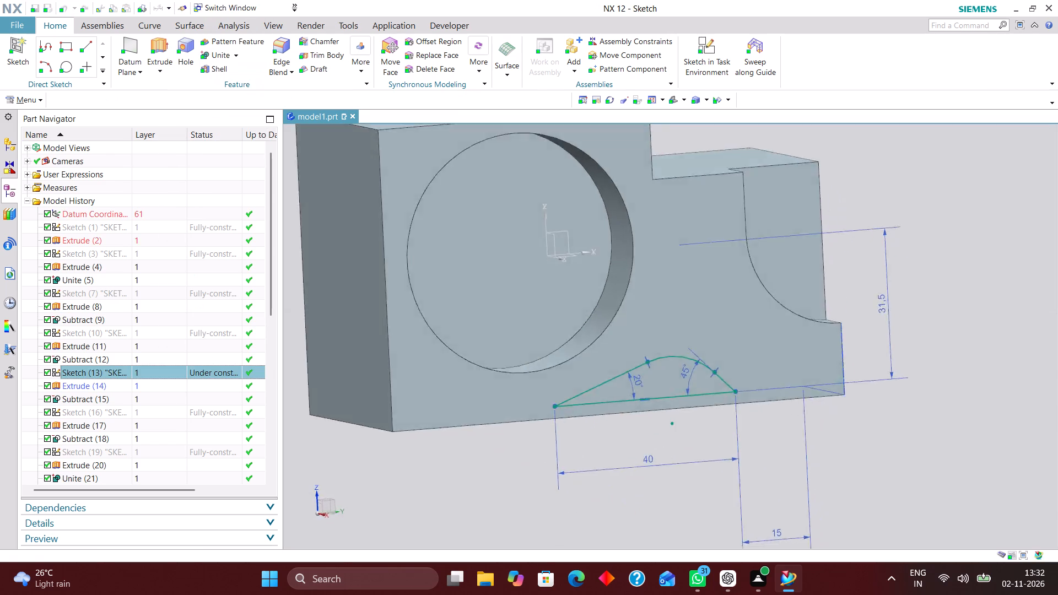
{"action": "left_click", "coordinate": [704, 37]}
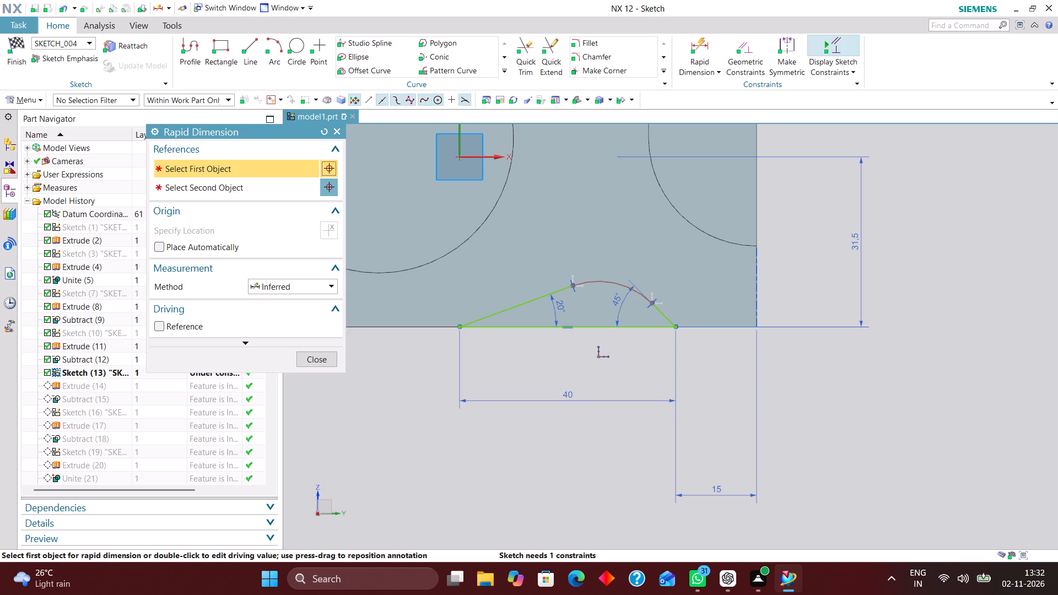
{"action": "left_click", "coordinate": [320, 282]}
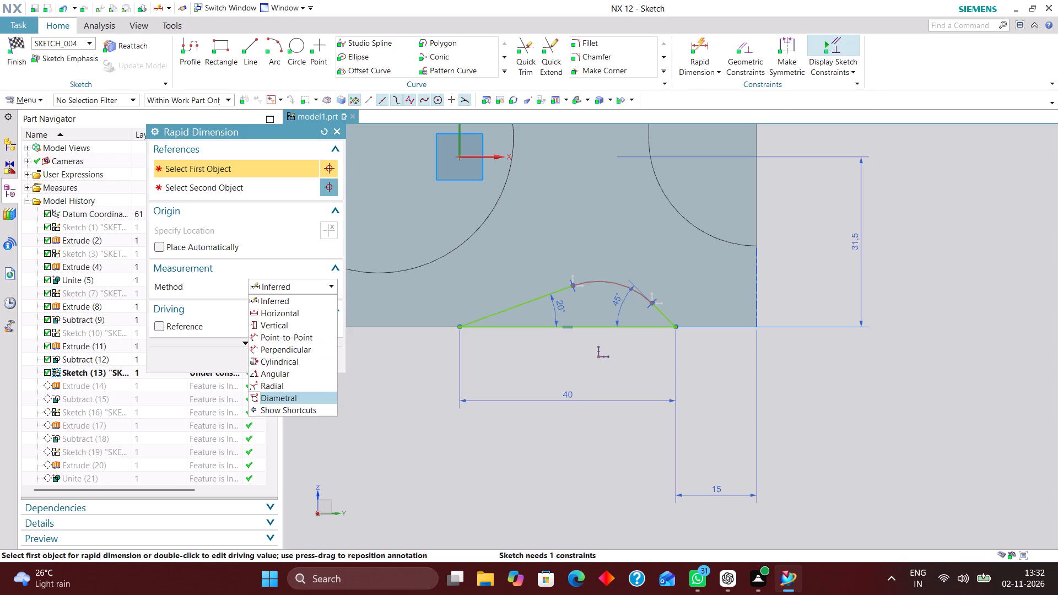
{"action": "left_click", "coordinate": [303, 382]}
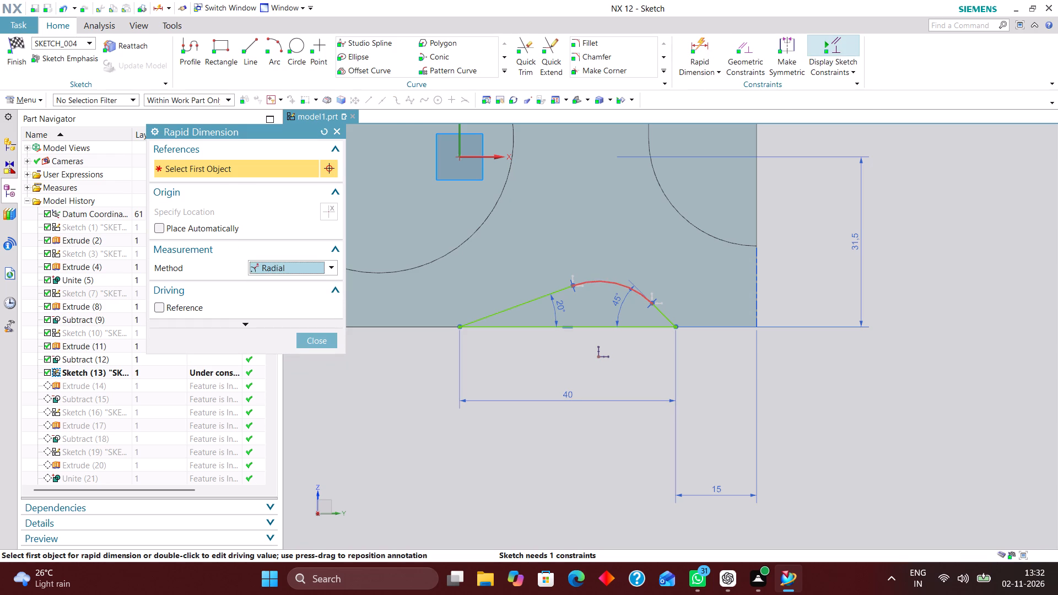
{"action": "left_click", "coordinate": [620, 283]}
{"action": "left_click", "coordinate": [628, 239]}
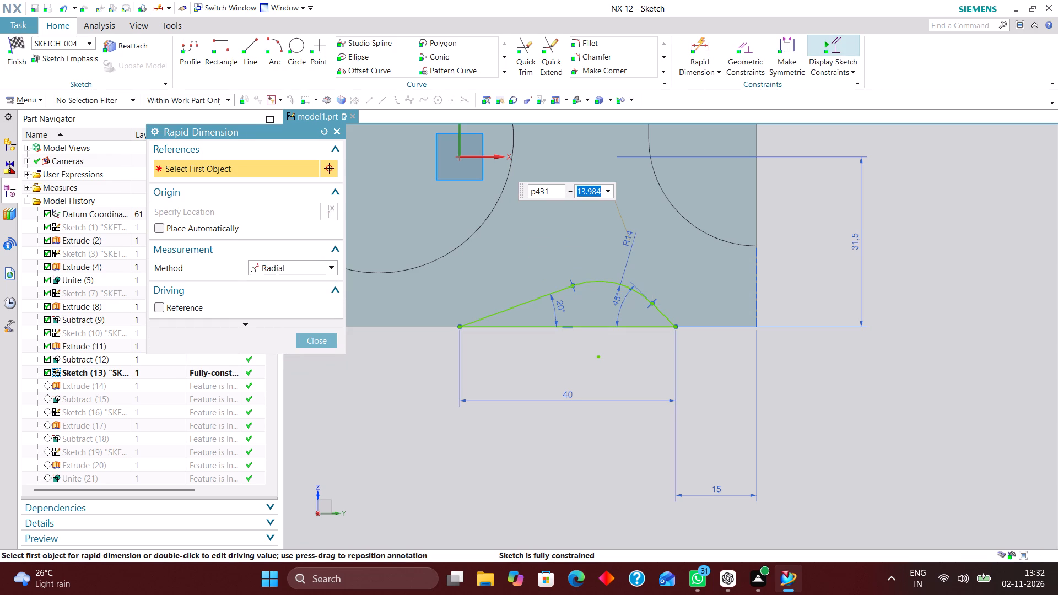
{"action": "left_click", "coordinate": [325, 341]}
{"action": "left_click", "coordinate": [24, 49]}
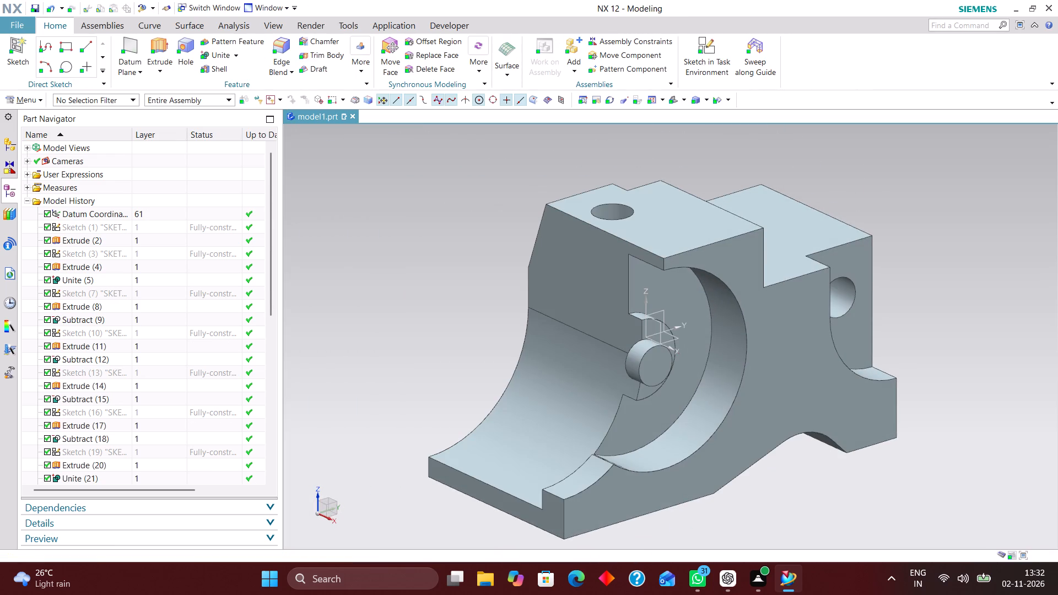
Move the datum coordinate system in the model history to layer 220 with Edit Object Display.
{"action": "scroll", "coordinate": [183, 315], "scroll_direction": "down", "scroll_amount": 14}
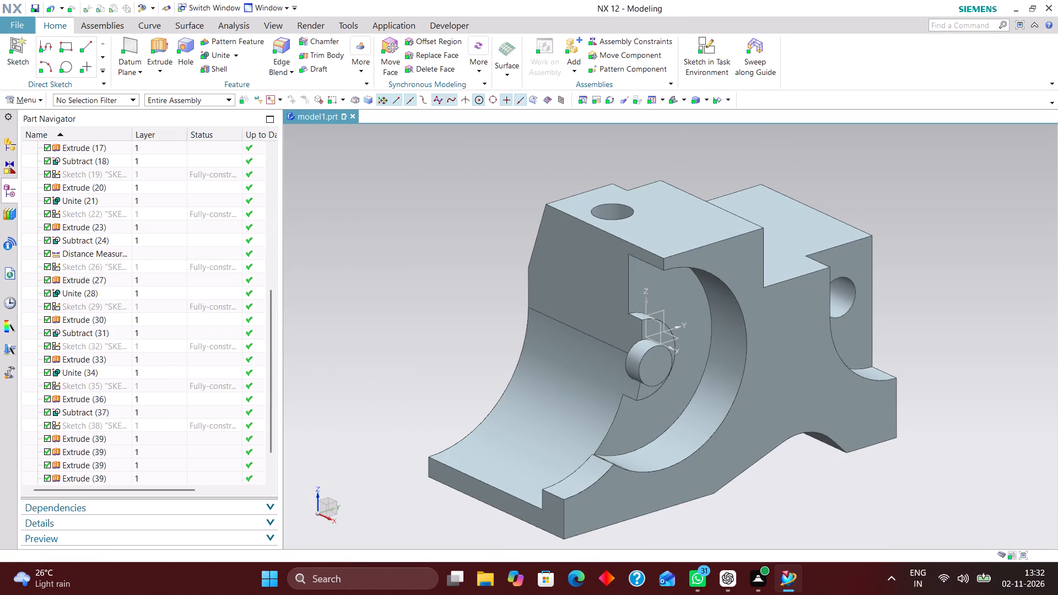
{"action": "left_click", "coordinate": [39, 424]}
{"action": "scroll", "coordinate": [145, 390], "scroll_direction": "up", "scroll_amount": 5}
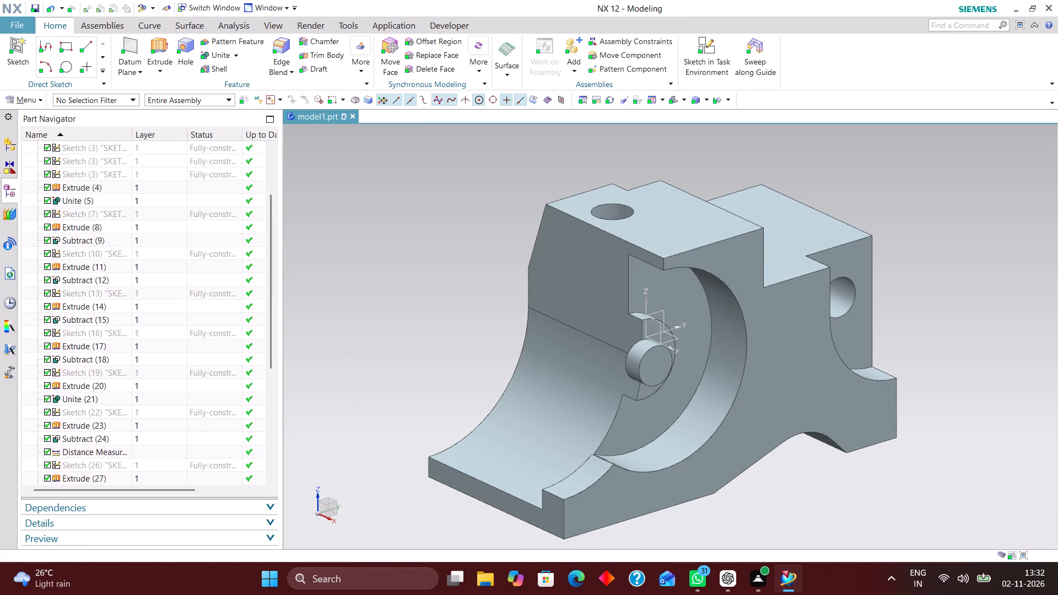
{"action": "scroll", "coordinate": [157, 360], "scroll_direction": "up", "scroll_amount": 7}
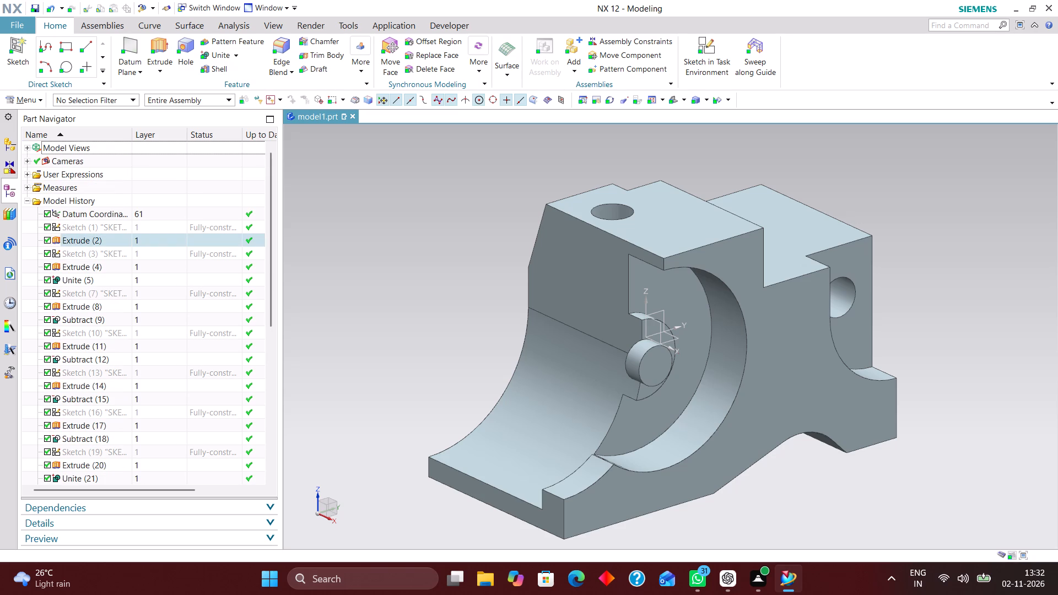
{"action": "left_click", "coordinate": [181, 215]}
{"action": "key", "text": "ctrl+j"}
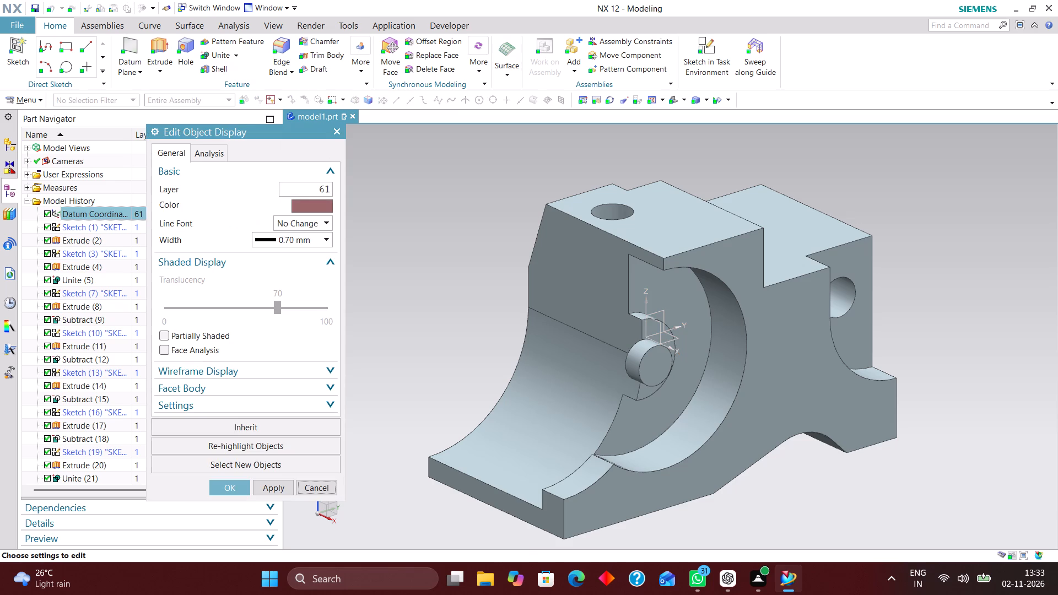
{"action": "left_click_drag", "start_coordinate": [309, 181], "coordinate": [536, 190]}
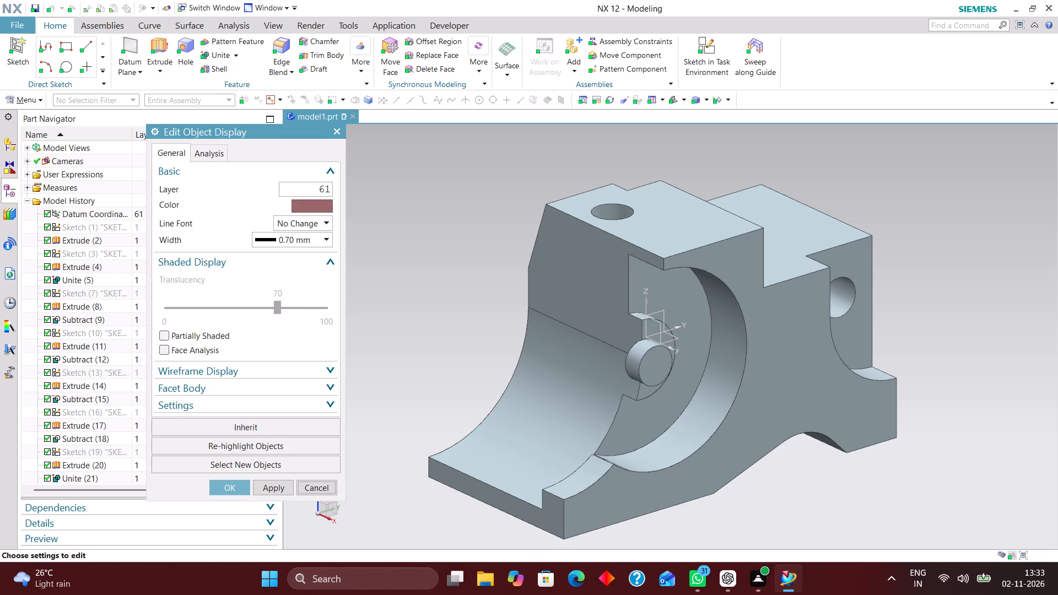
{"action": "left_click_drag", "start_coordinate": [312, 193], "coordinate": [431, 194]}
{"action": "type", "text": "220"}
{"action": "key", "text": "Return"}
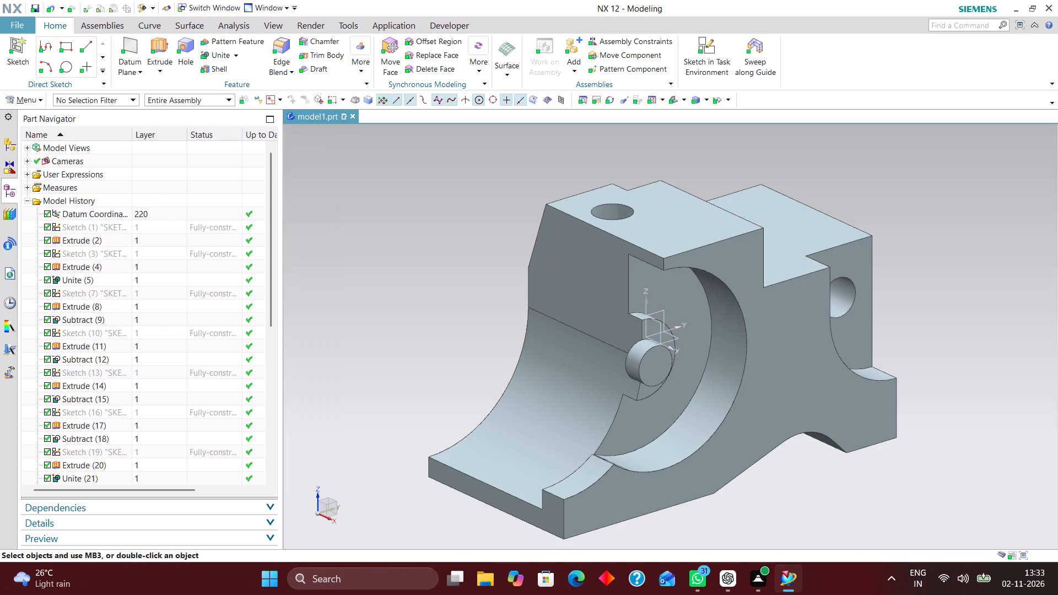
Move Sketch (1) to layer 11 with Edit Object Display.
{"action": "left_click", "coordinate": [145, 226]}
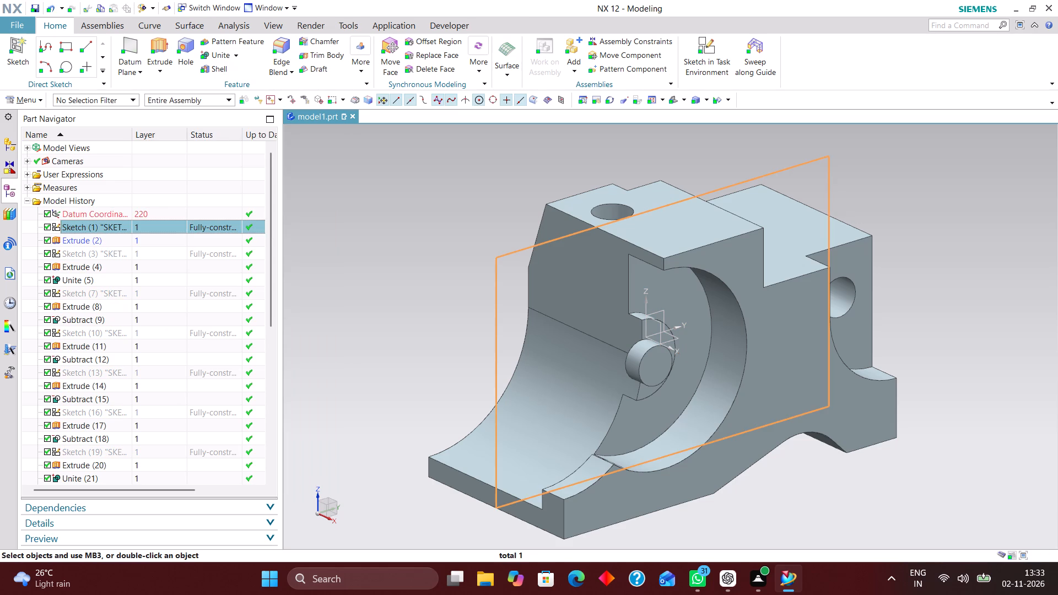
{"action": "key", "text": "ctrl+j"}
{"action": "type", "text": "11"}
{"action": "key", "text": "Return"}
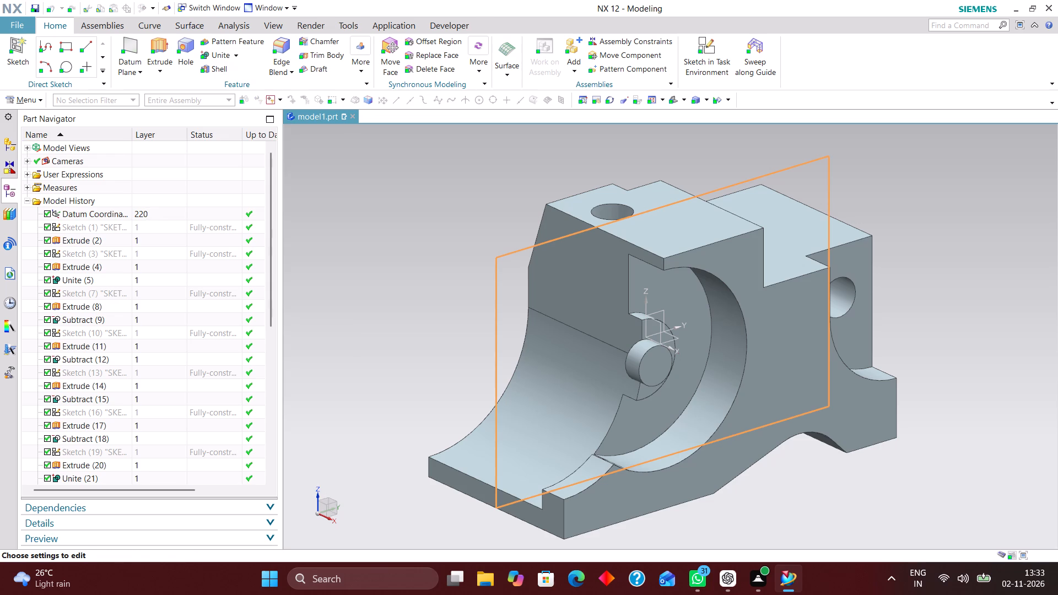
Move the solid body to layer 2 by editing the object display of Extrude (2).
{"action": "left_click", "coordinate": [148, 237]}
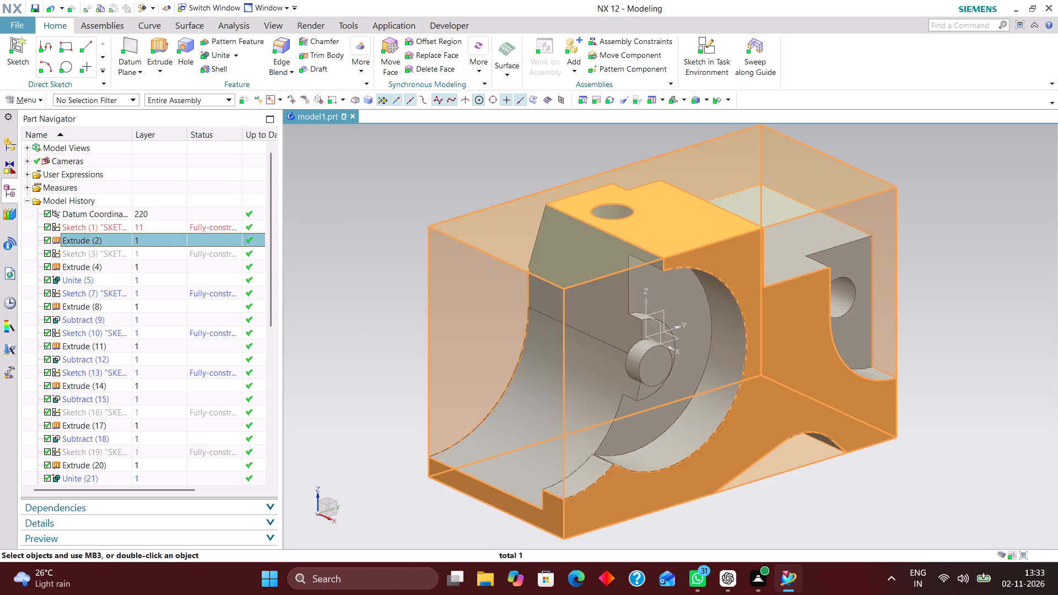
{"action": "key", "text": "ctrl+j"}
{"action": "key", "text": "2"}
{"action": "key", "text": "Return"}
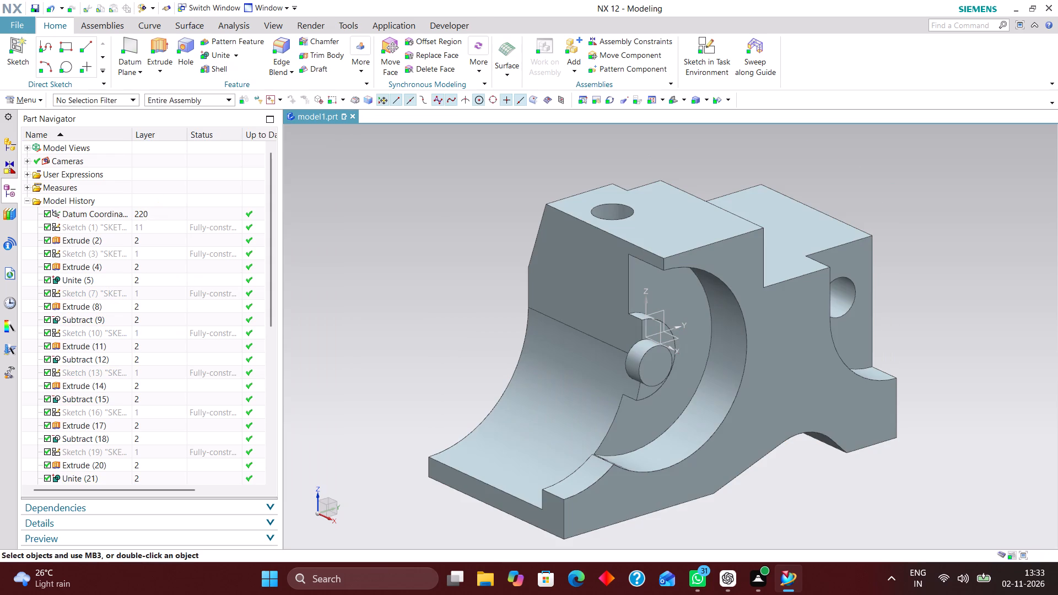
Assign Sketch (3) to layer 12 and Sketch (7) to layer 13 with Edit Object Display.
{"action": "left_click", "coordinate": [149, 254]}
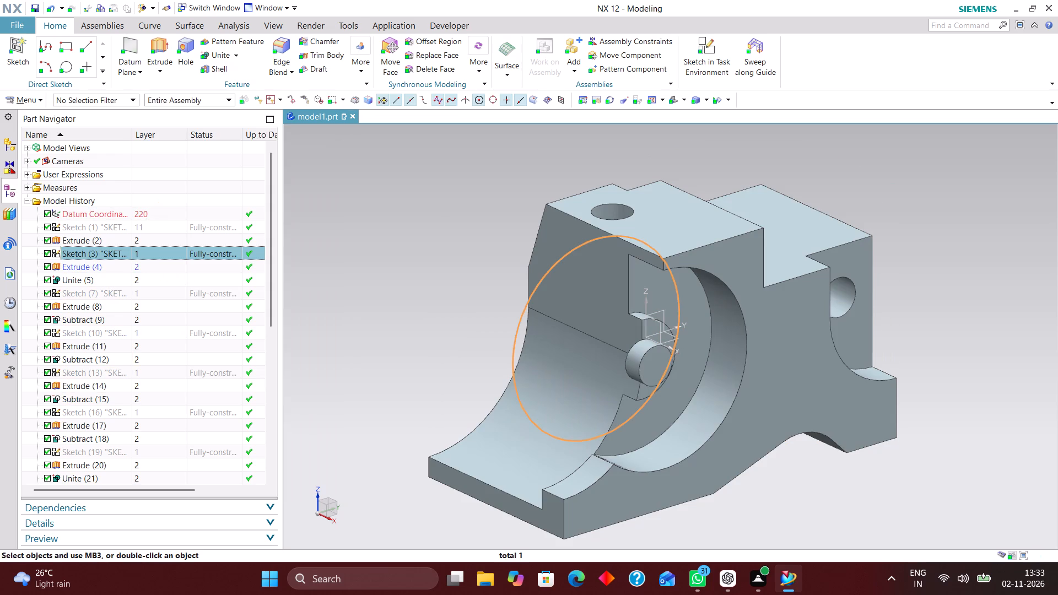
{"action": "key", "text": "ctrl+j"}
{"action": "type", "text": "12"}
{"action": "key", "text": "Return"}
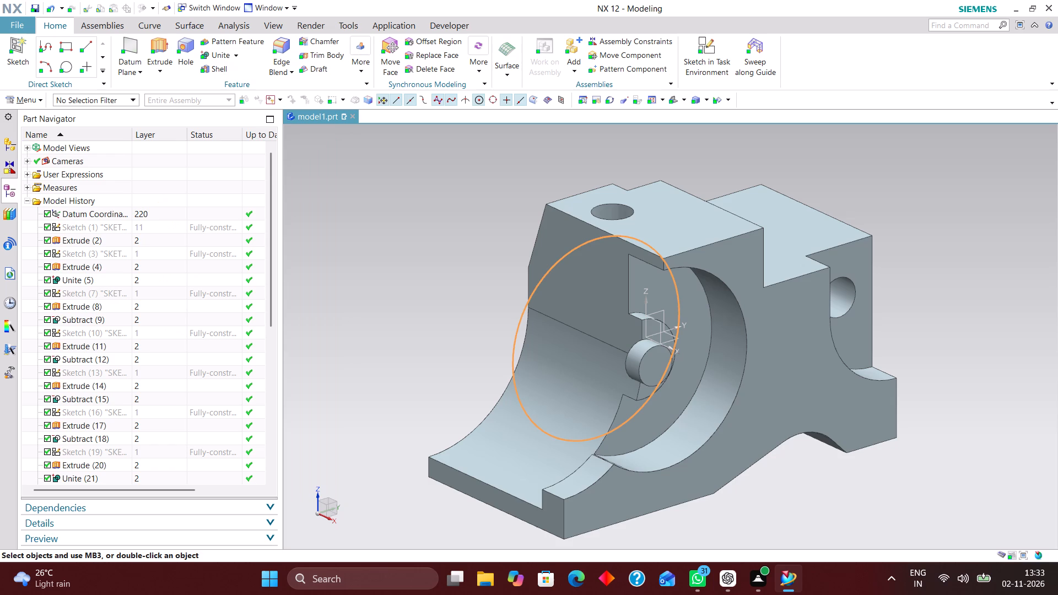
{"action": "left_click", "coordinate": [153, 294]}
{"action": "key", "text": "ctrl+j"}
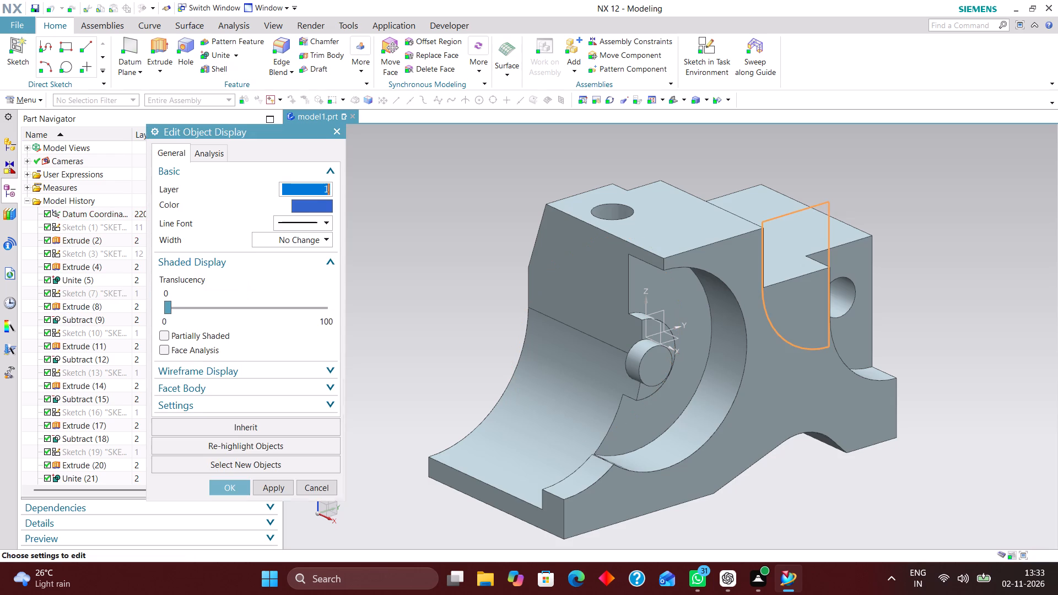
{"action": "type", "text": "13"}
{"action": "key", "text": "Return"}
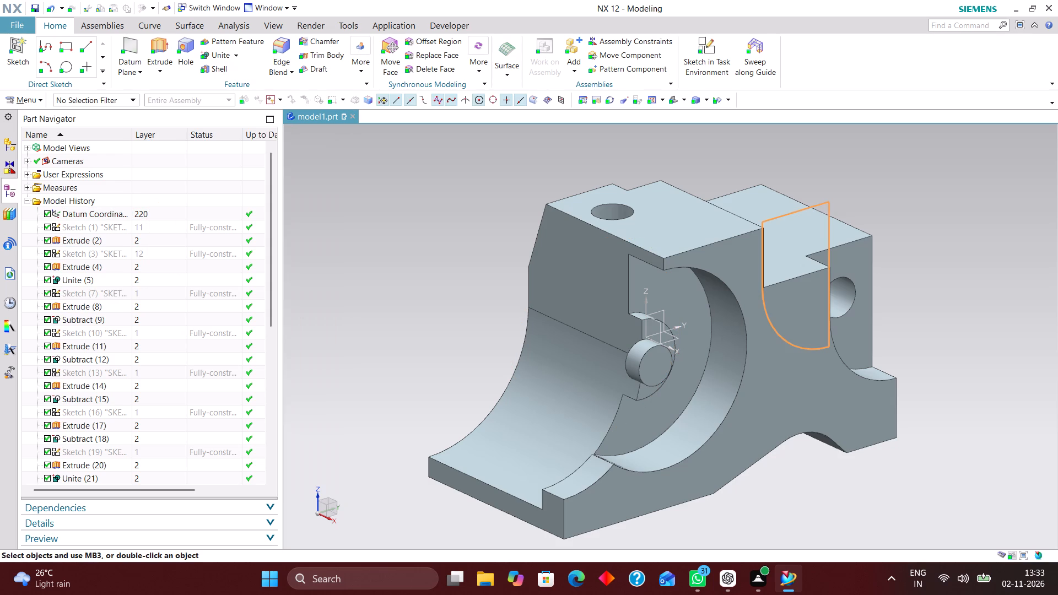
Assign Sketch (10) to layer 14 and Sketch (13) to layer 15 with Edit Object Display.
{"action": "left_click", "coordinate": [150, 331]}
{"action": "key", "text": "ctrl+j"}
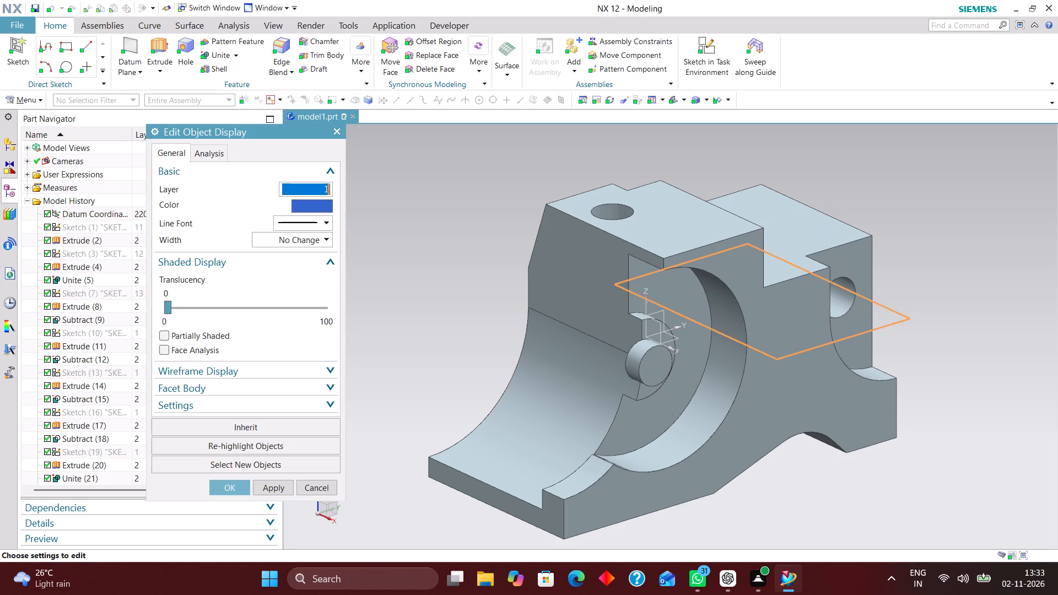
{"action": "type", "text": "14"}
{"action": "key", "text": "Return"}
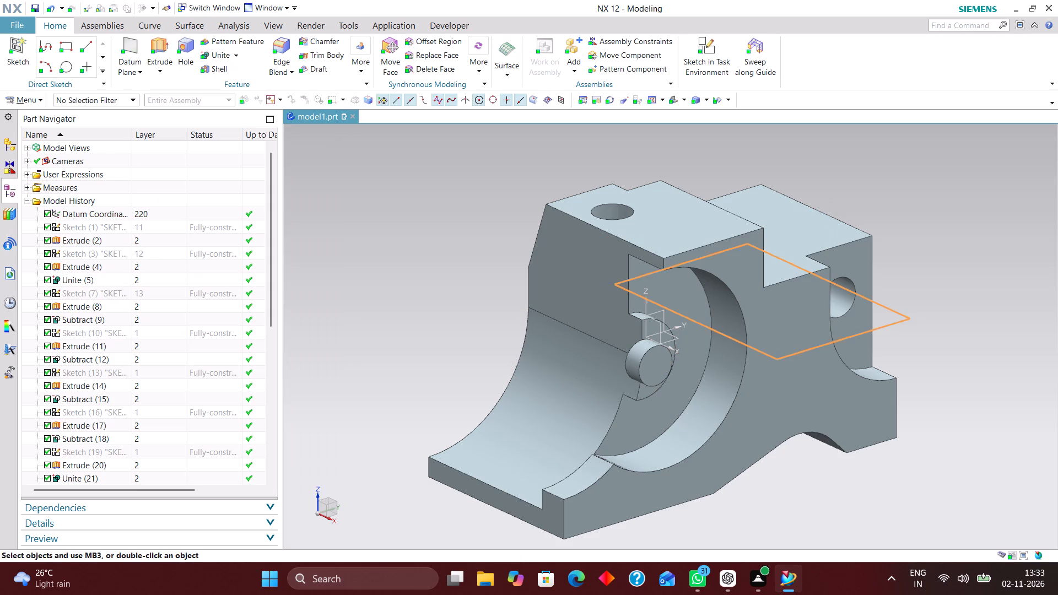
{"action": "left_click", "coordinate": [159, 372]}
{"action": "key", "text": "ctrl+j"}
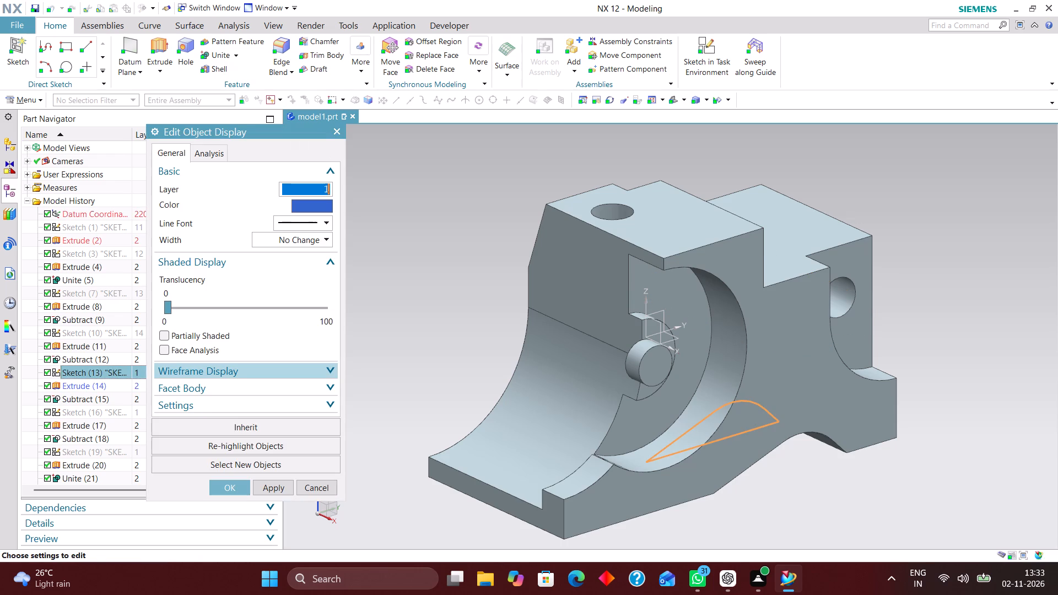
{"action": "type", "text": "15"}
{"action": "key", "text": "Return"}
Assign Sketch (16) to layer 16 and Sketch (19) to layer 17 with Edit Object Display.
{"action": "scroll", "coordinate": [141, 382], "scroll_direction": "down", "scroll_amount": 1}
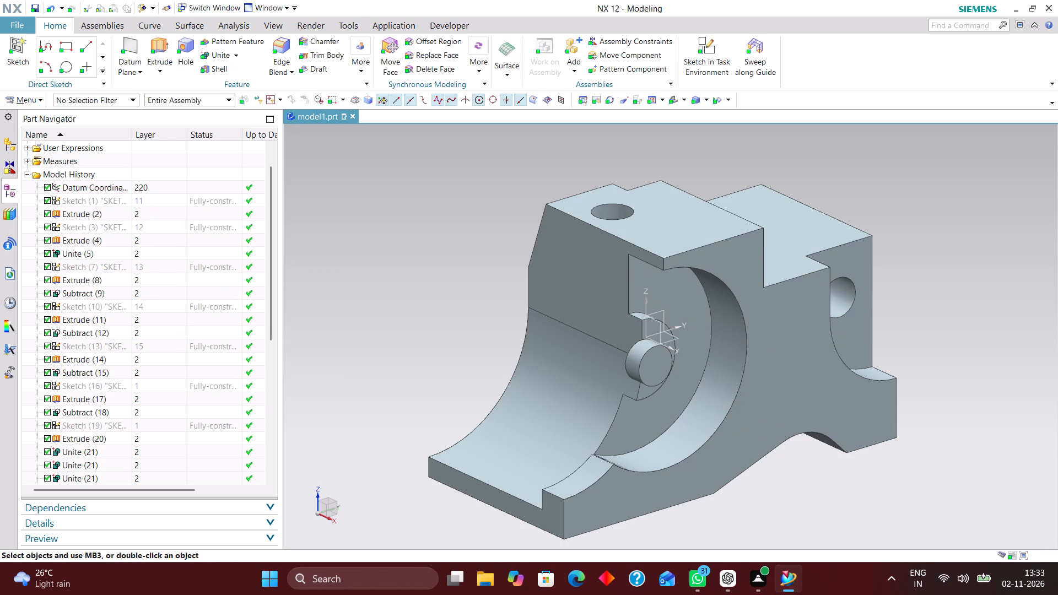
{"action": "left_click", "coordinate": [152, 372]}
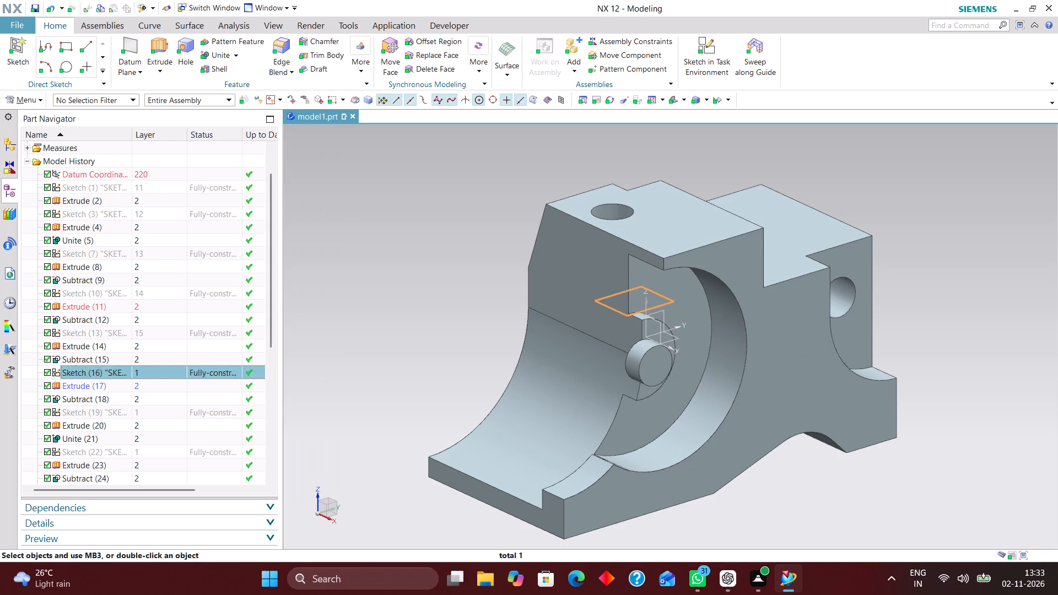
{"action": "key", "text": "ctrl+j"}
{"action": "type", "text": "16"}
{"action": "key", "text": "Return"}
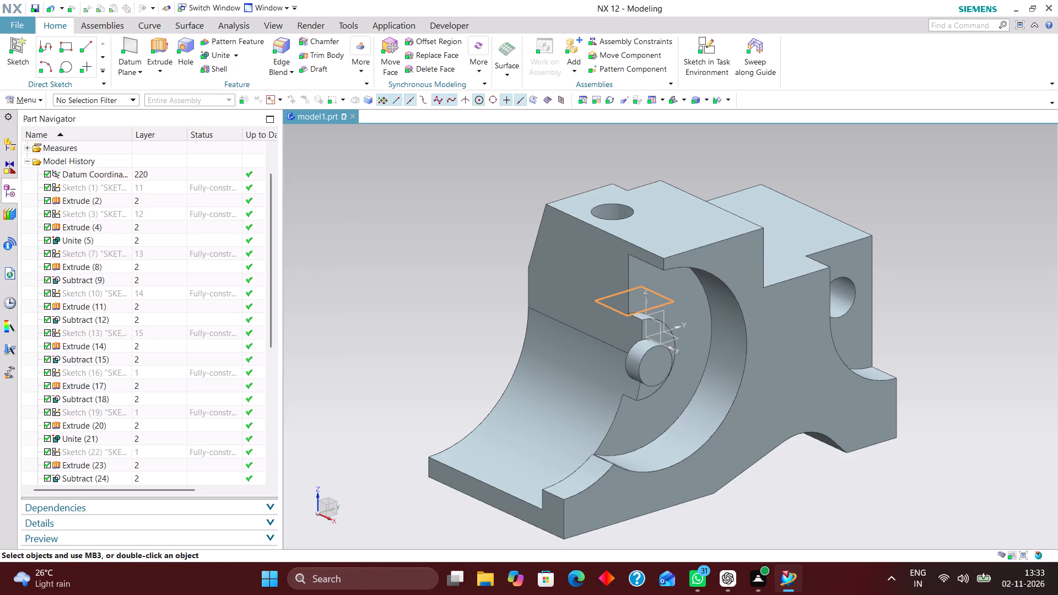
{"action": "scroll", "coordinate": [142, 376], "scroll_direction": "down", "scroll_amount": 2}
{"action": "left_click", "coordinate": [158, 329]}
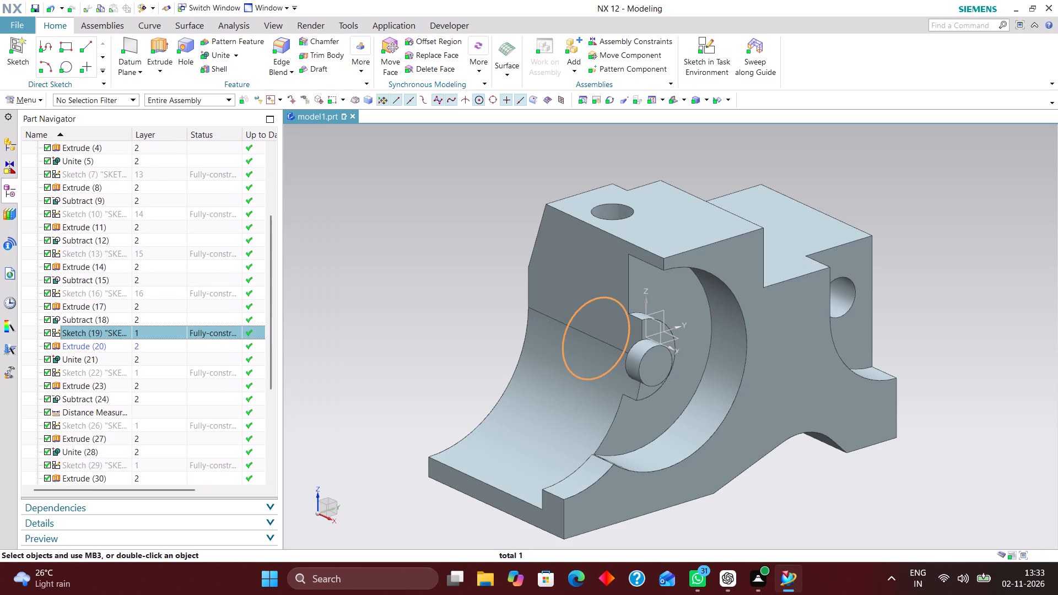
{"action": "key", "text": "ctrl+j"}
{"action": "type", "text": "17"}
{"action": "key", "text": "Return"}
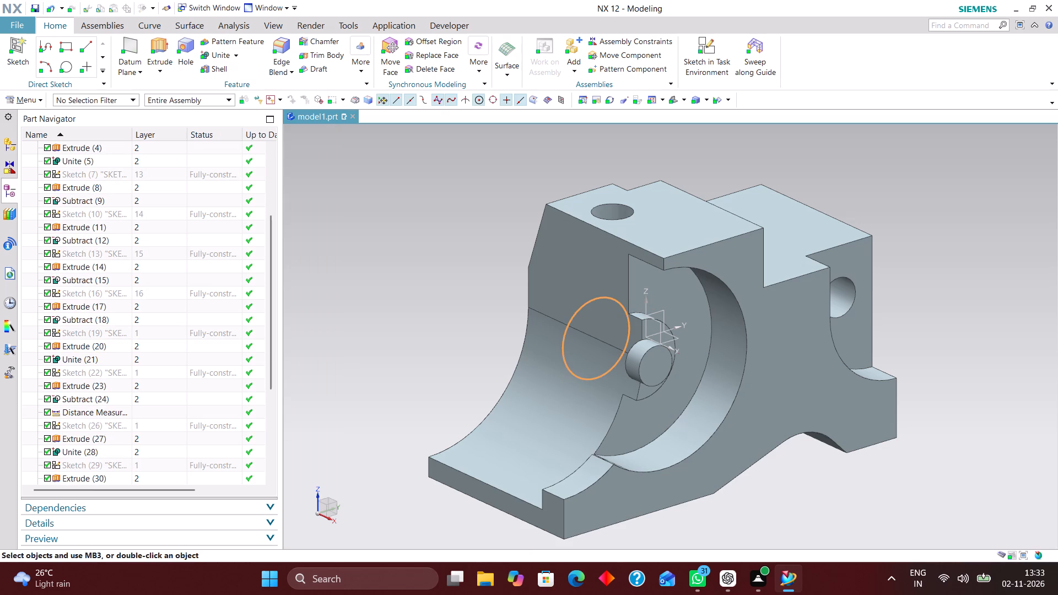
Assign Sketch (22) to layer 18 and Sketch (26) to layer 19 with Edit Object Display.
{"action": "left_click", "coordinate": [151, 372]}
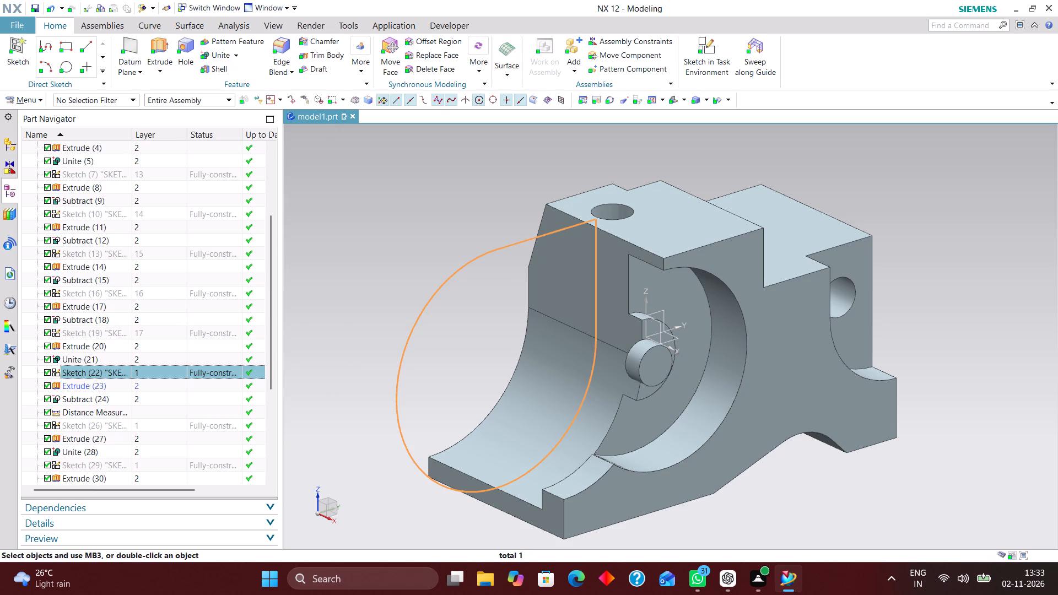
{"action": "key", "text": "ctrl+j"}
{"action": "type", "text": "18"}
{"action": "key", "text": "Return"}
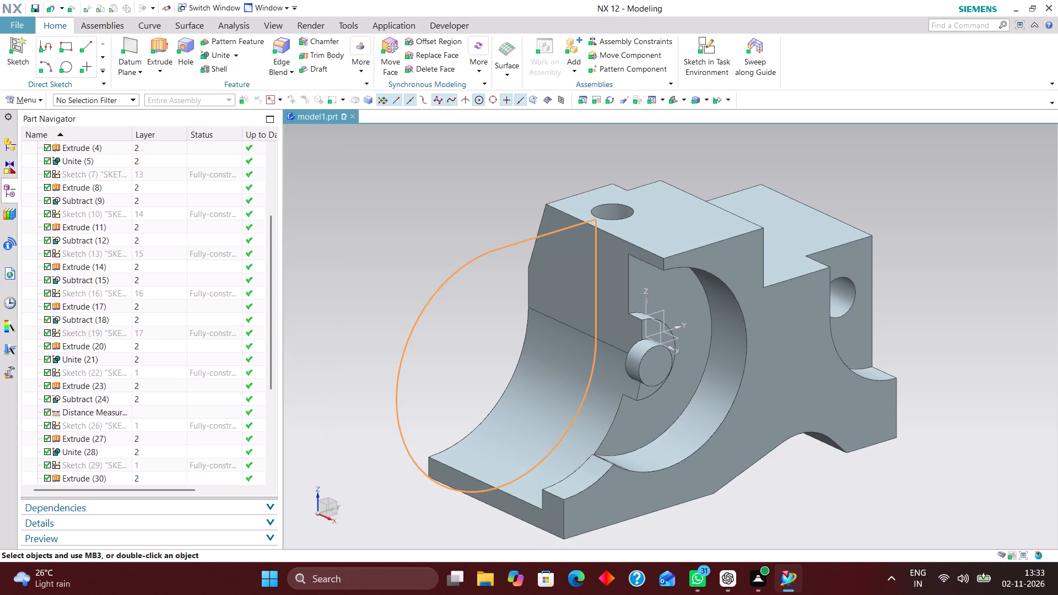
{"action": "scroll", "coordinate": [136, 349], "scroll_direction": "down", "scroll_amount": 2}
{"action": "left_click", "coordinate": [145, 338]}
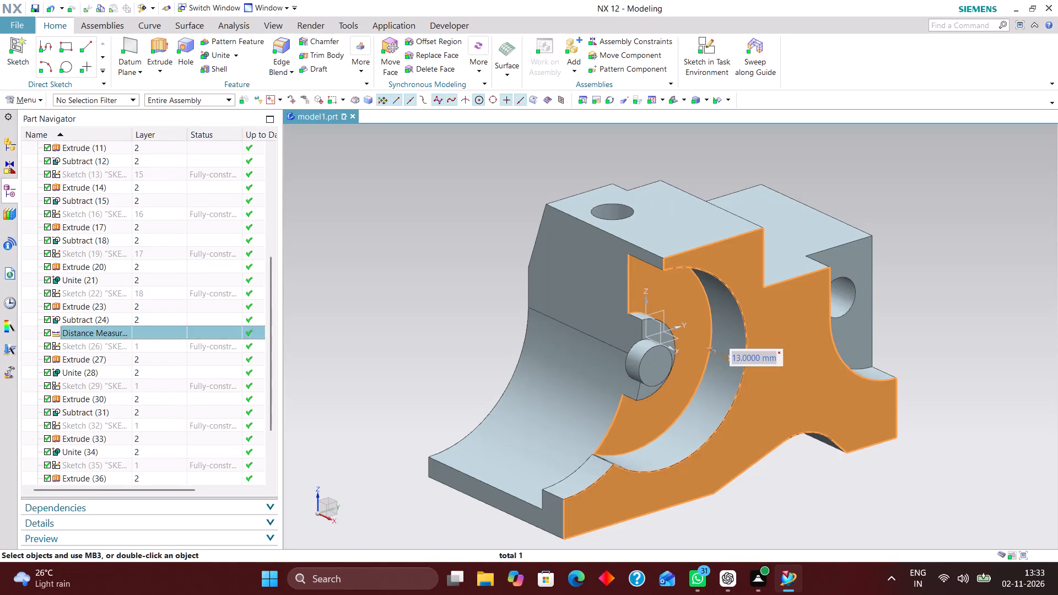
{"action": "left_click", "coordinate": [151, 344]}
{"action": "key", "text": "ctrl+j"}
{"action": "type", "text": "19"}
{"action": "key", "text": "Return"}
Move Sketch (29) to layer 20 with Edit Object Display.
{"action": "left_click", "coordinate": [157, 386]}
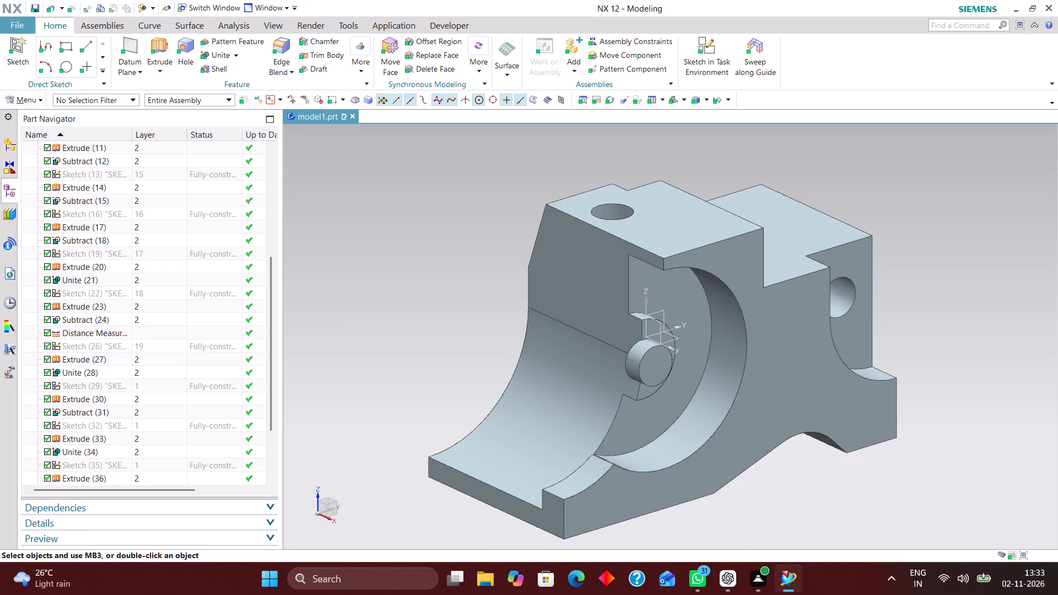
{"action": "key", "text": "ctrl+j"}
{"action": "key", "text": "2"}
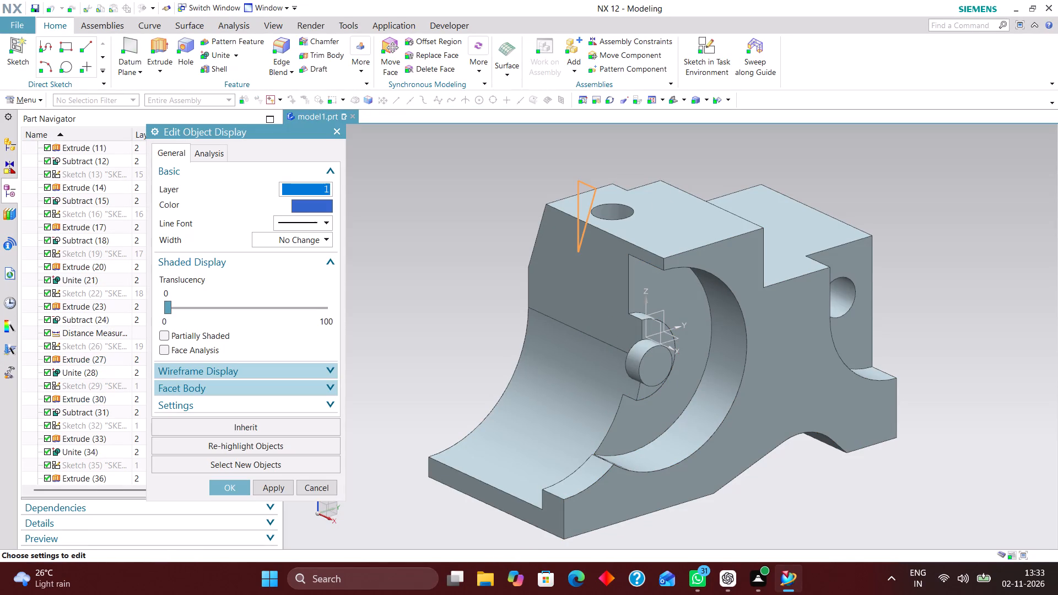
{"action": "key", "text": "0"}
{"action": "key", "text": "Return"}
{"action": "scroll", "coordinate": [144, 353], "scroll_direction": "down", "scroll_amount": 2}
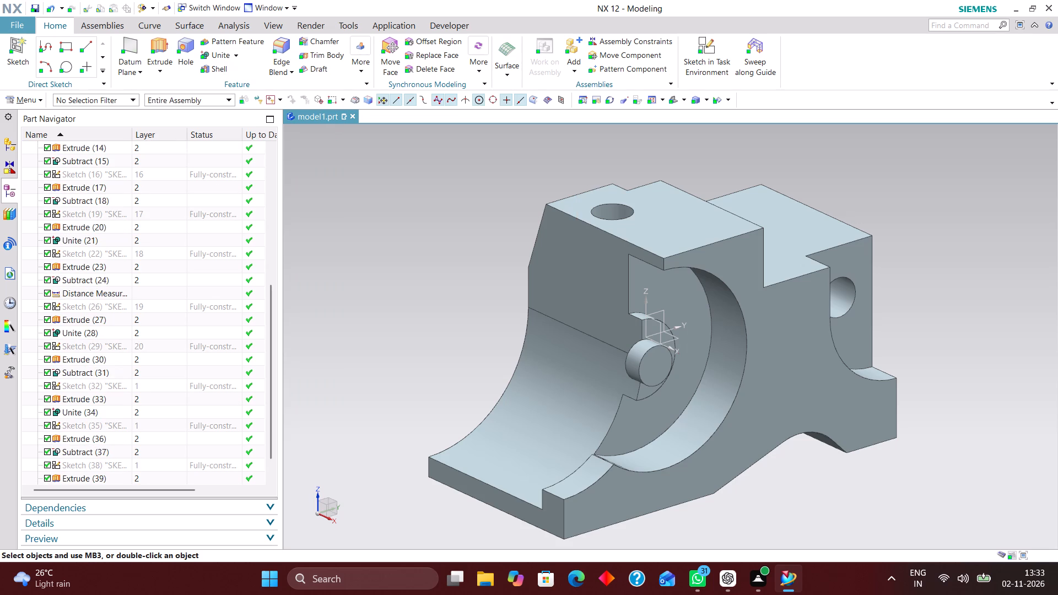
Assign Sketch (32) to layer 21 and Sketch (35) to layer 22 with Edit Object Display.
{"action": "left_click", "coordinate": [154, 344]}
{"action": "key", "text": "ctrl+j"}
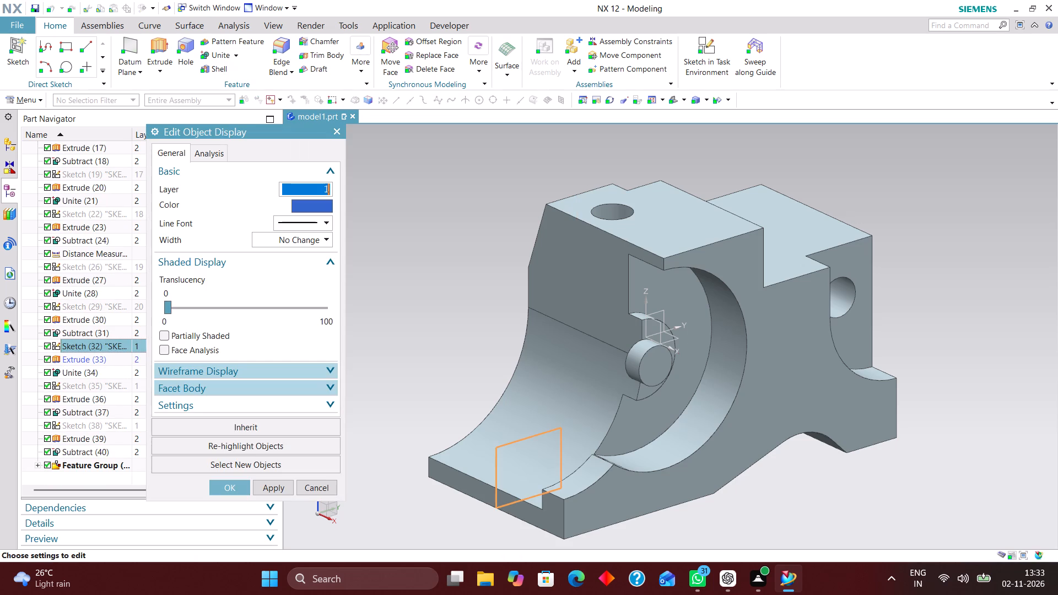
{"action": "type", "text": "21"}
{"action": "key", "text": "Return"}
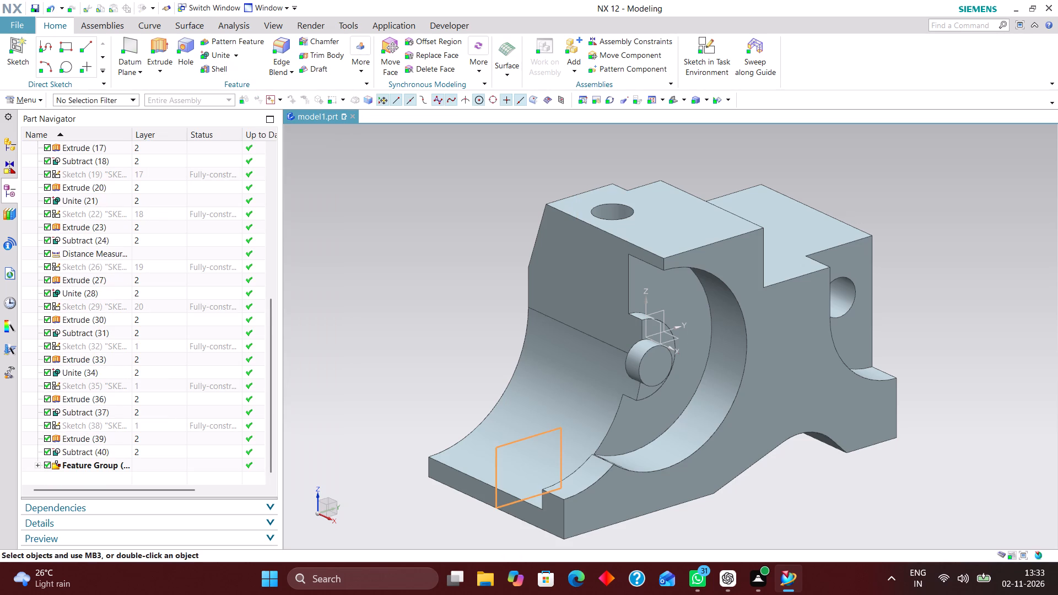
{"action": "left_click", "coordinate": [153, 387]}
{"action": "key", "text": "ctrl+j"}
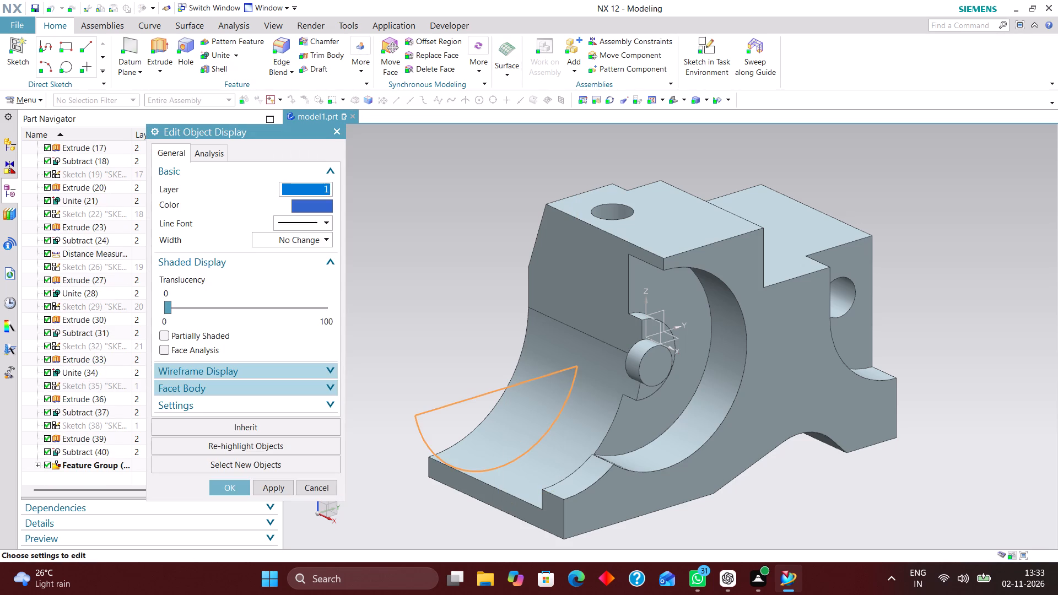
{"action": "type", "text": "22"}
{"action": "key", "text": "Return"}
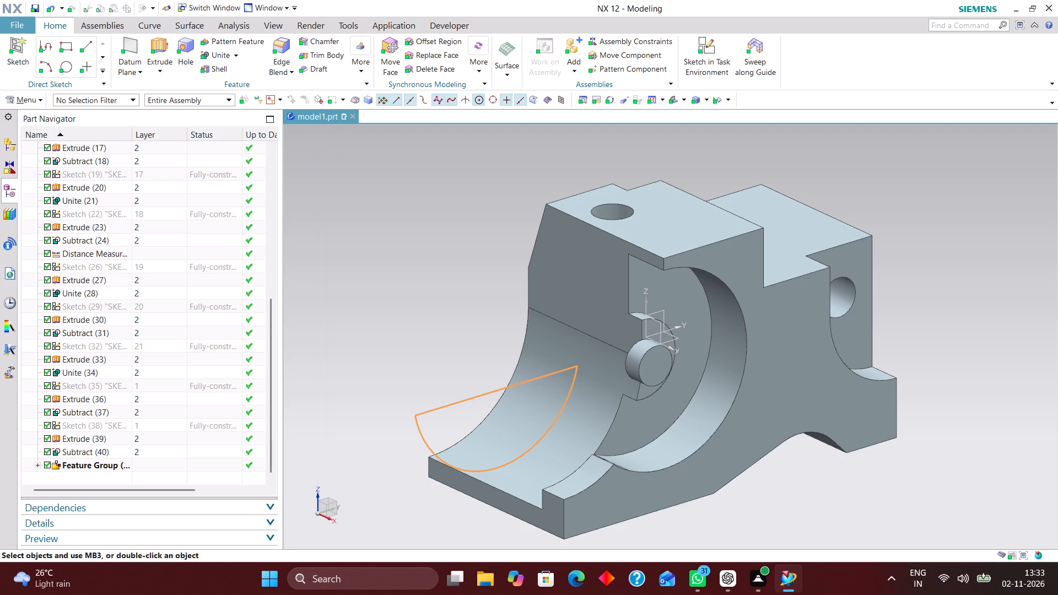
Assign Sketch (38) to layer 23 with Edit Object Display.
{"action": "left_click", "coordinate": [143, 425]}
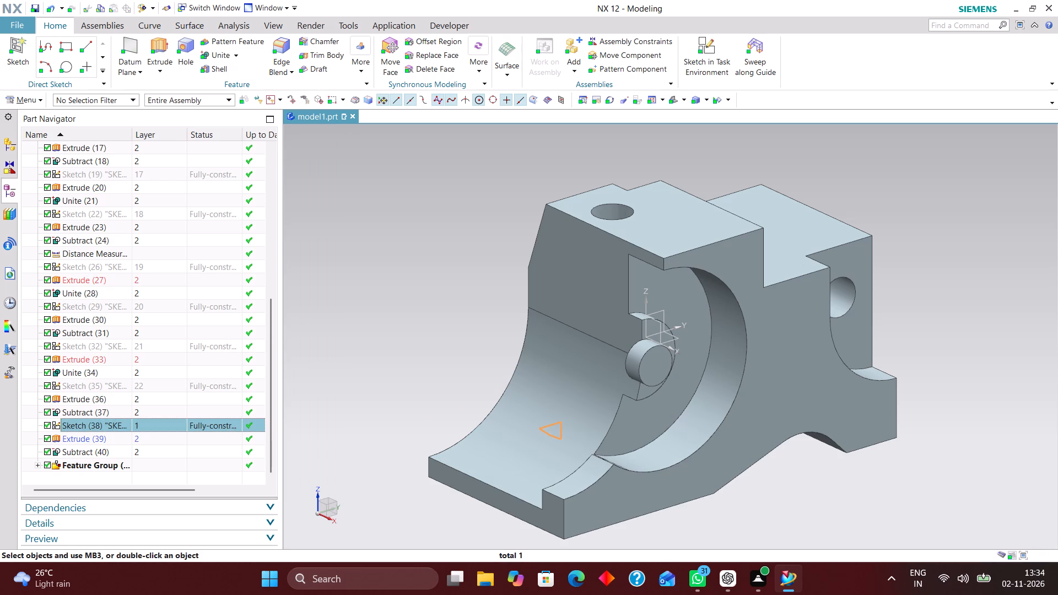
{"action": "key", "text": "ctrl+j"}
{"action": "type", "text": "23"}
{"action": "key", "text": "Return"}
Review the layer numbers and constraint status of the features and sketches throughout the model history.
{"action": "scroll", "coordinate": [165, 390], "scroll_direction": "down", "scroll_amount": 3}
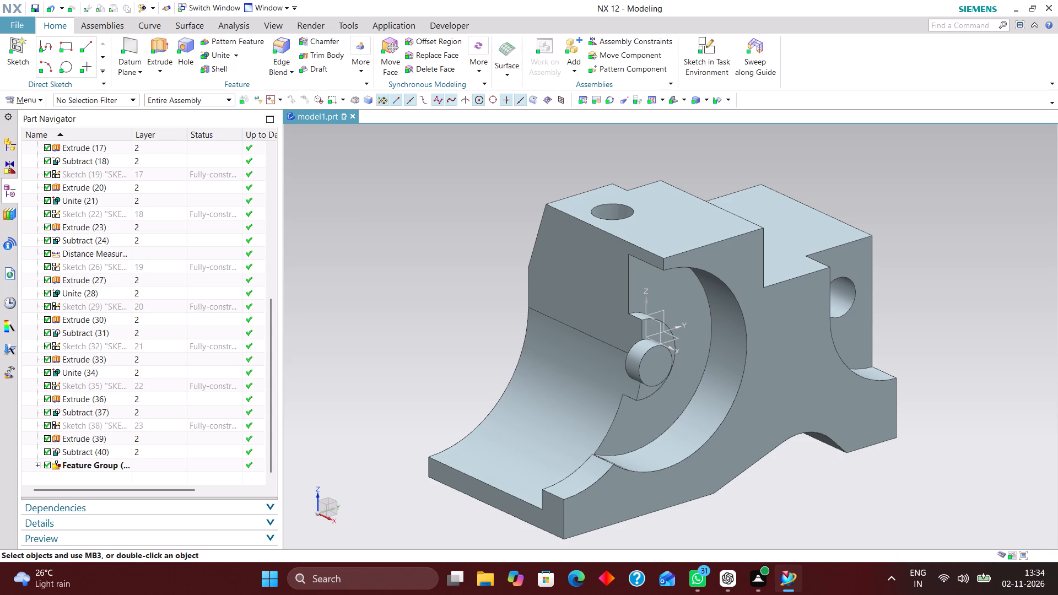
{"action": "scroll", "coordinate": [151, 430], "scroll_direction": "up", "scroll_amount": 9}
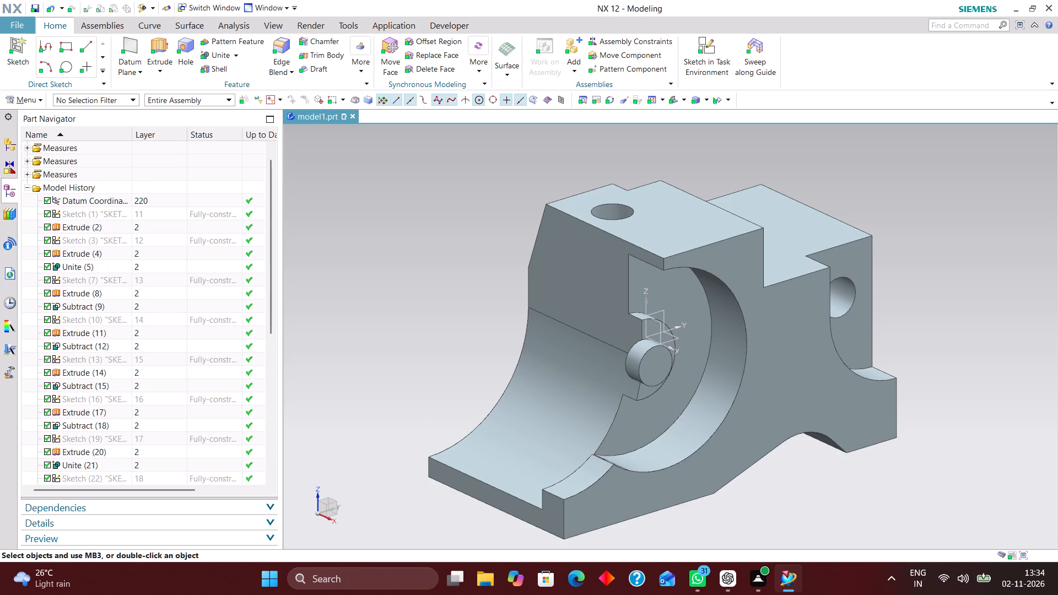
{"action": "scroll", "coordinate": [156, 413], "scroll_direction": "up", "scroll_amount": 3}
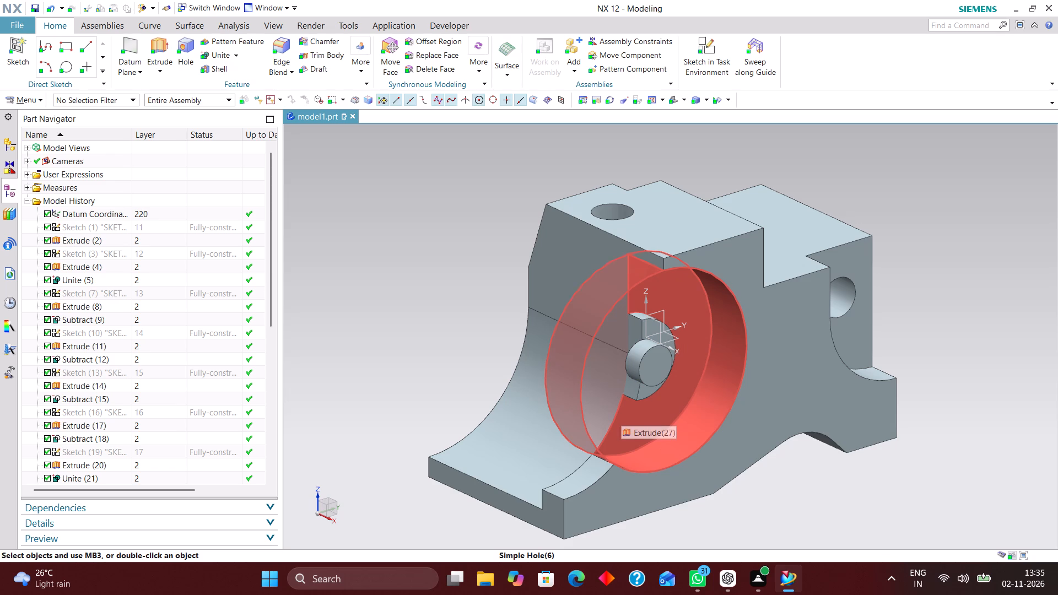
{"action": "left_click", "coordinate": [671, 97]}
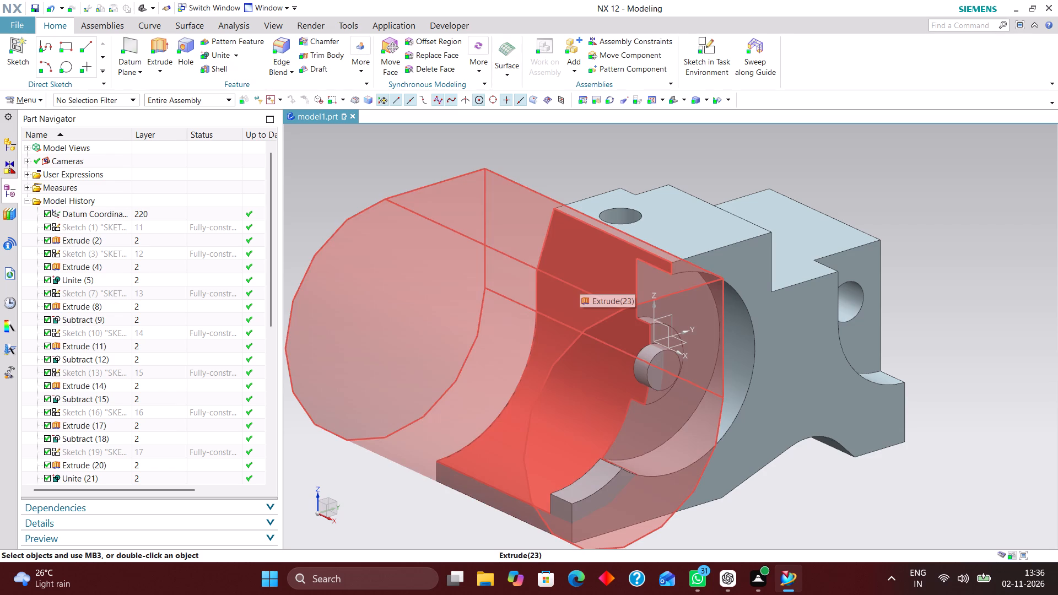
{"action": "scroll", "coordinate": [579, 278], "scroll_direction": "down", "scroll_amount": 2}
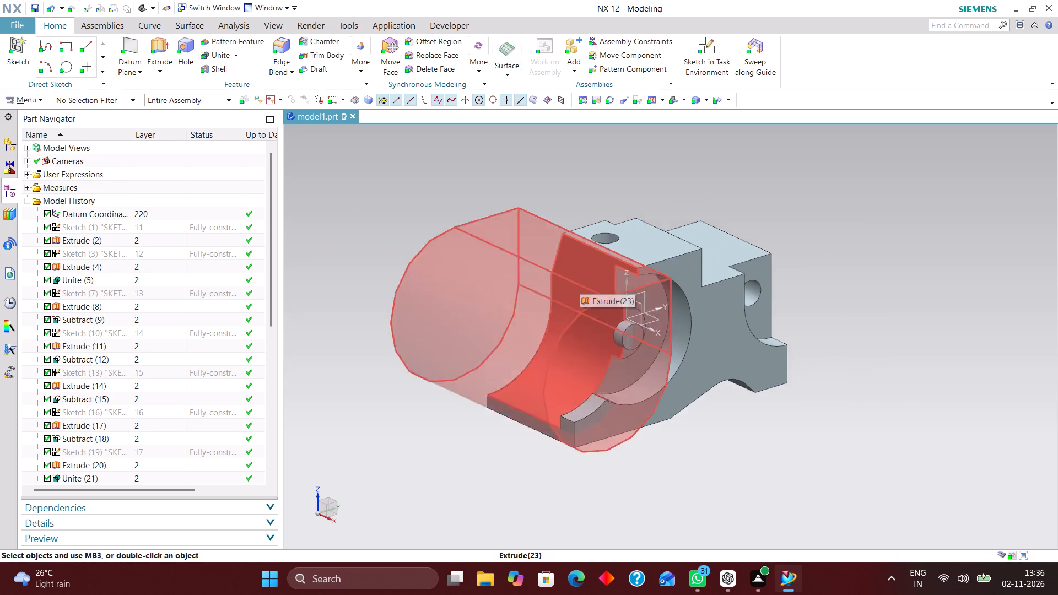
{"action": "scroll", "coordinate": [576, 278], "scroll_direction": "down", "scroll_amount": 1}
{"action": "scroll", "coordinate": [613, 291], "scroll_direction": "up", "scroll_amount": 3}
{"action": "scroll", "coordinate": [178, 295], "scroll_direction": "down", "scroll_amount": 4}
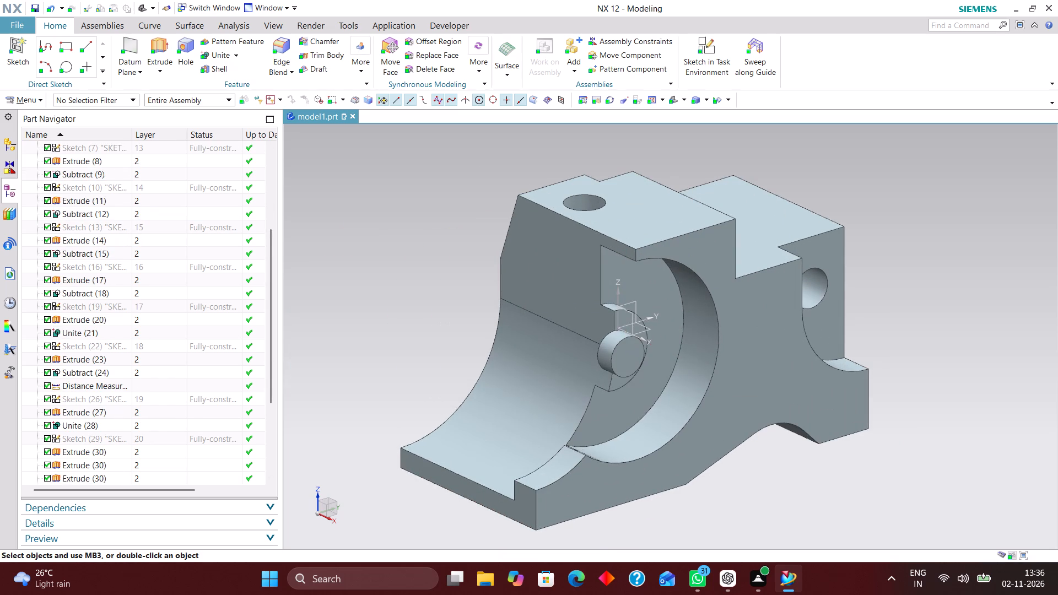
{"action": "scroll", "coordinate": [160, 237], "scroll_direction": "up", "scroll_amount": 5}
{"action": "scroll", "coordinate": [165, 181], "scroll_direction": "up", "scroll_amount": 4}
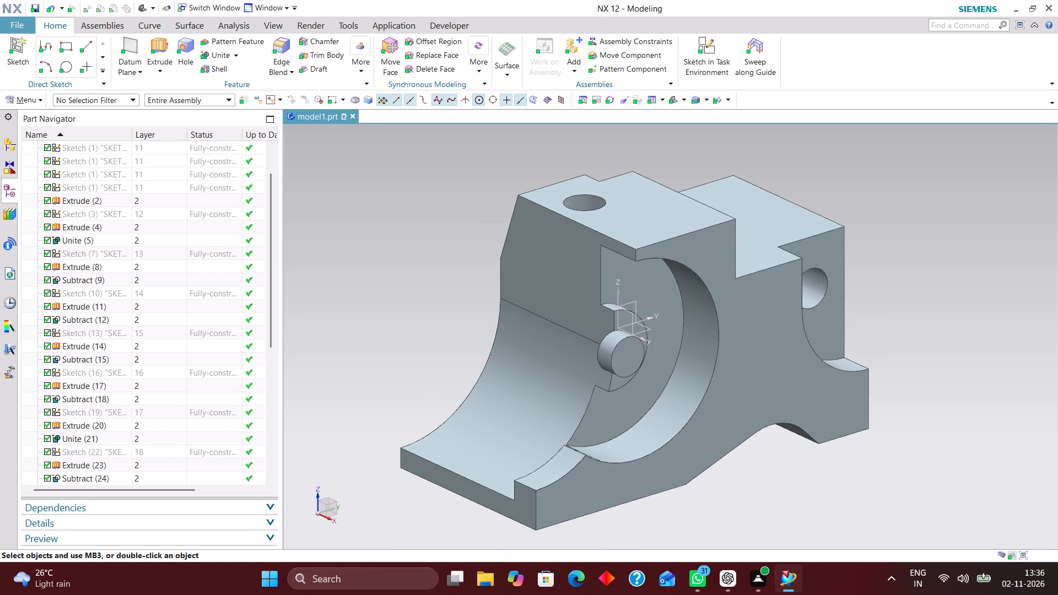
{"action": "scroll", "coordinate": [183, 180], "scroll_direction": "down", "scroll_amount": 8}
{"action": "scroll", "coordinate": [186, 214], "scroll_direction": "up", "scroll_amount": 5}
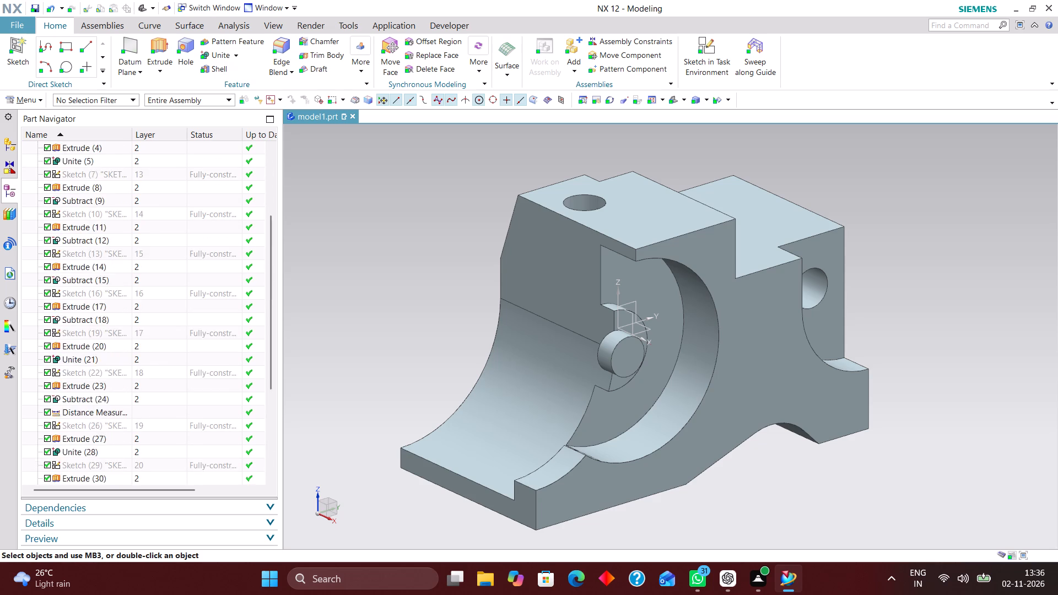
{"action": "scroll", "coordinate": [202, 212], "scroll_direction": "down", "scroll_amount": 5}
{"action": "scroll", "coordinate": [192, 214], "scroll_direction": "up", "scroll_amount": 4}
Assign the library material Steel to the bracket's solid body.
{"action": "left_click", "coordinate": [31, 99]}
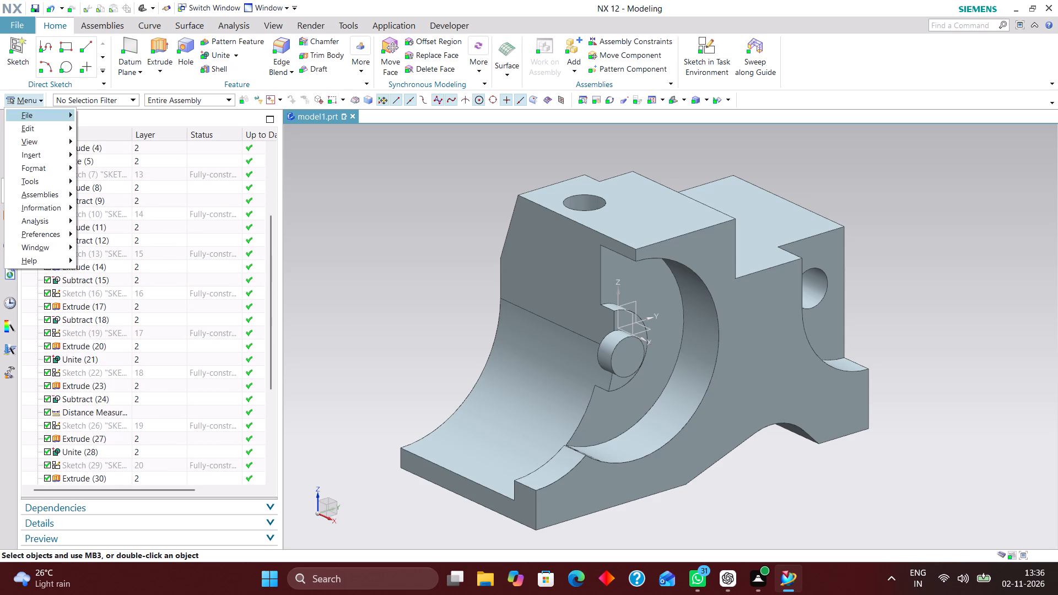
{"action": "left_click", "coordinate": [58, 181]}
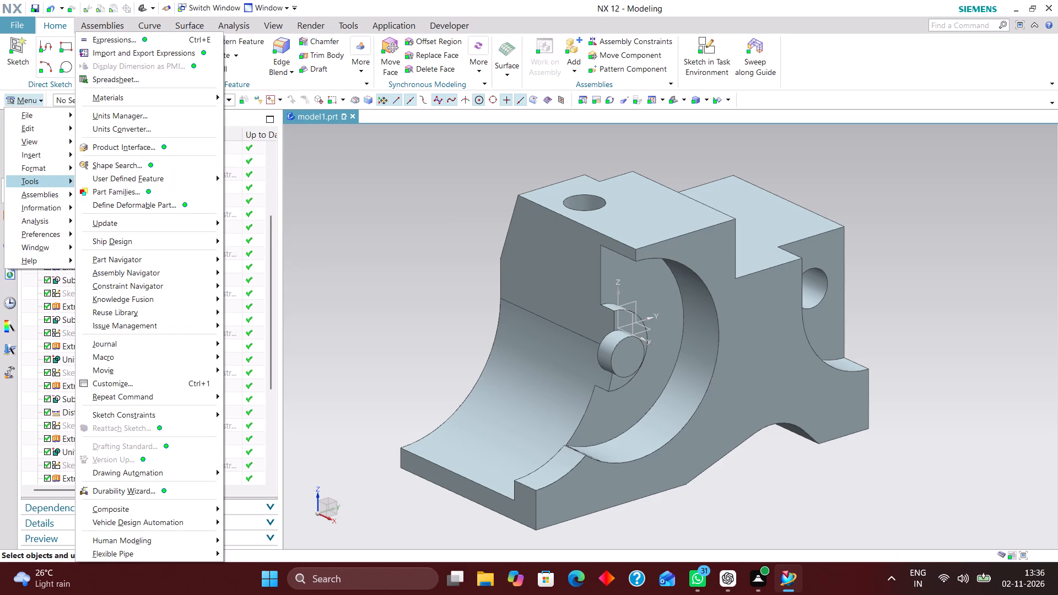
{"action": "left_click", "coordinate": [147, 91]}
{"action": "left_click", "coordinate": [267, 100]}
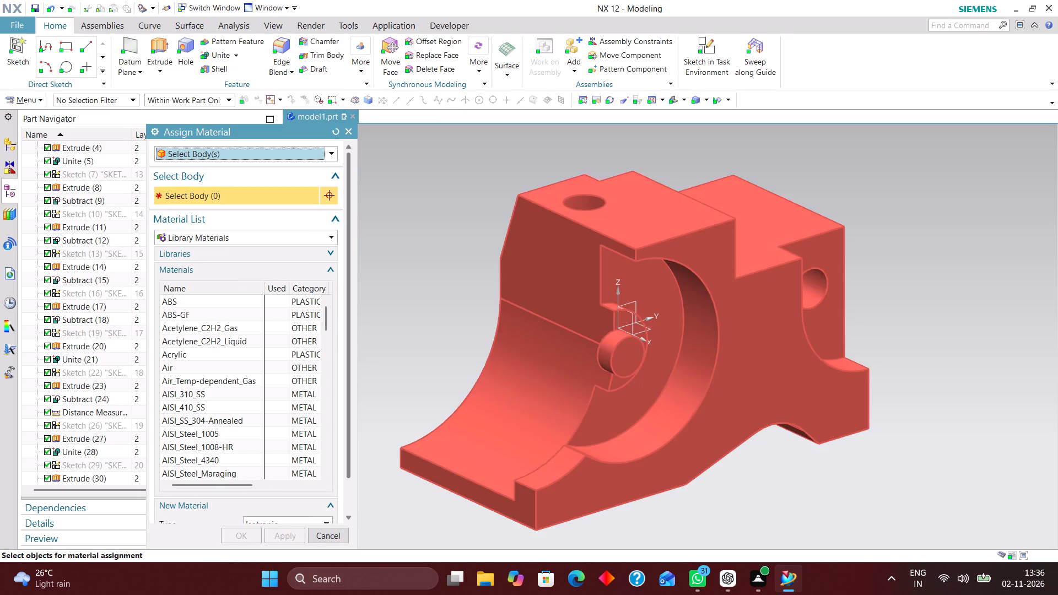
{"action": "left_click", "coordinate": [558, 294]}
{"action": "scroll", "coordinate": [268, 346], "scroll_direction": "down", "scroll_amount": 7}
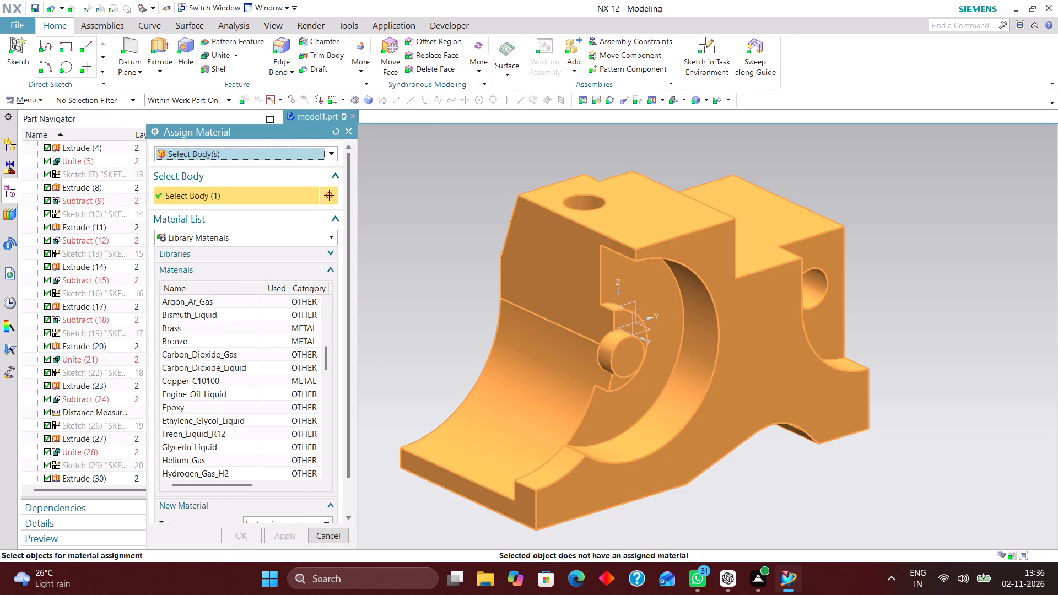
{"action": "scroll", "coordinate": [268, 342], "scroll_direction": "down", "scroll_amount": 12}
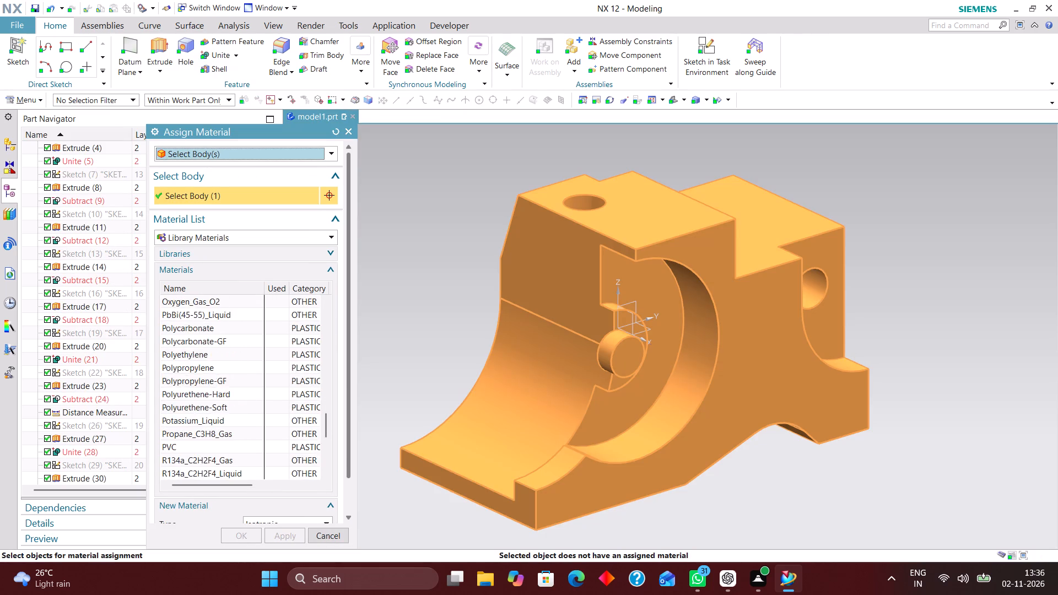
{"action": "scroll", "coordinate": [260, 343], "scroll_direction": "down", "scroll_amount": 7}
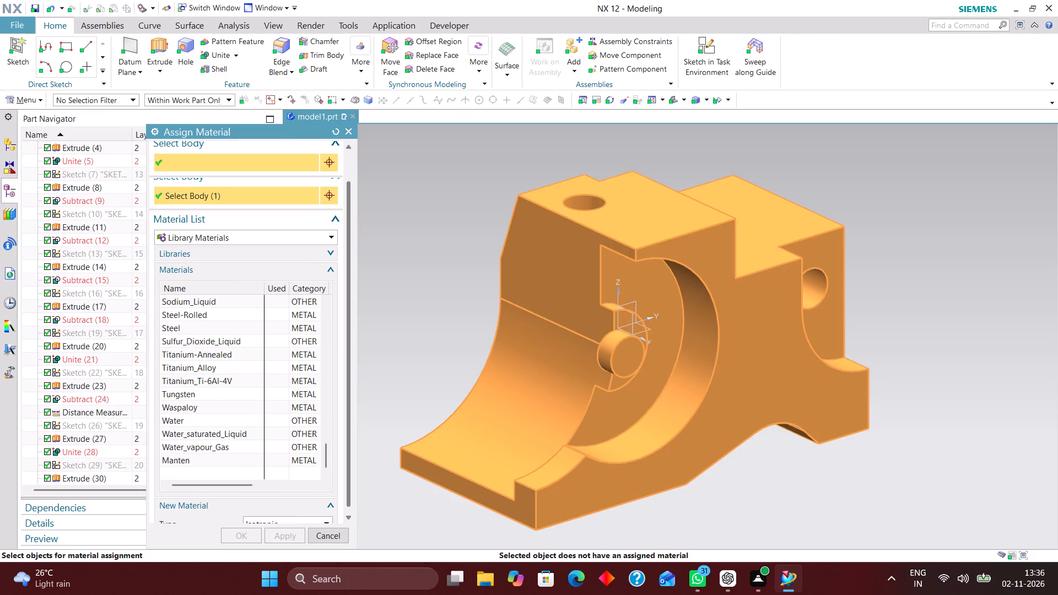
{"action": "scroll", "coordinate": [201, 342], "scroll_direction": "up", "scroll_amount": 1}
{"action": "left_click", "coordinate": [207, 337]}
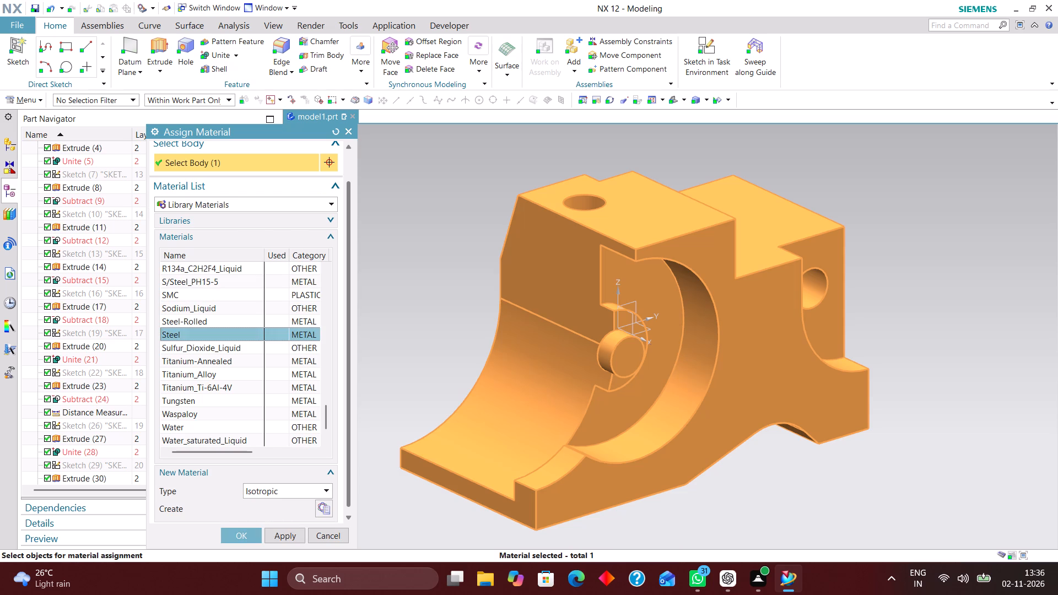
{"action": "left_click", "coordinate": [246, 529]}
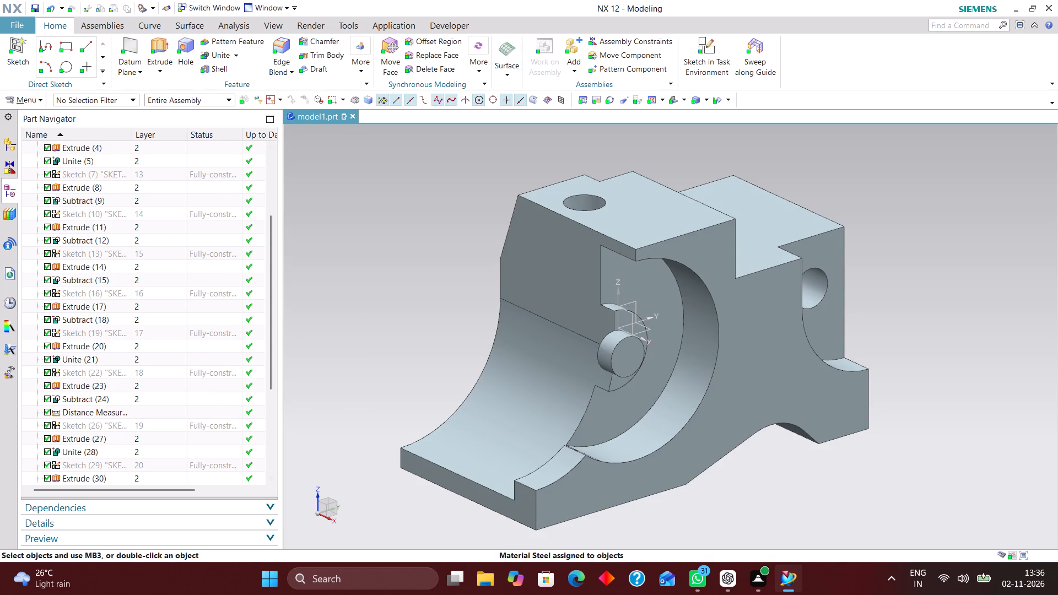
In the displayed part's weight properties, enable Update Data on Save and update the weight data now.
{"action": "left_click", "coordinate": [42, 101]}
{"action": "double_click", "coordinate": [40, 101]}
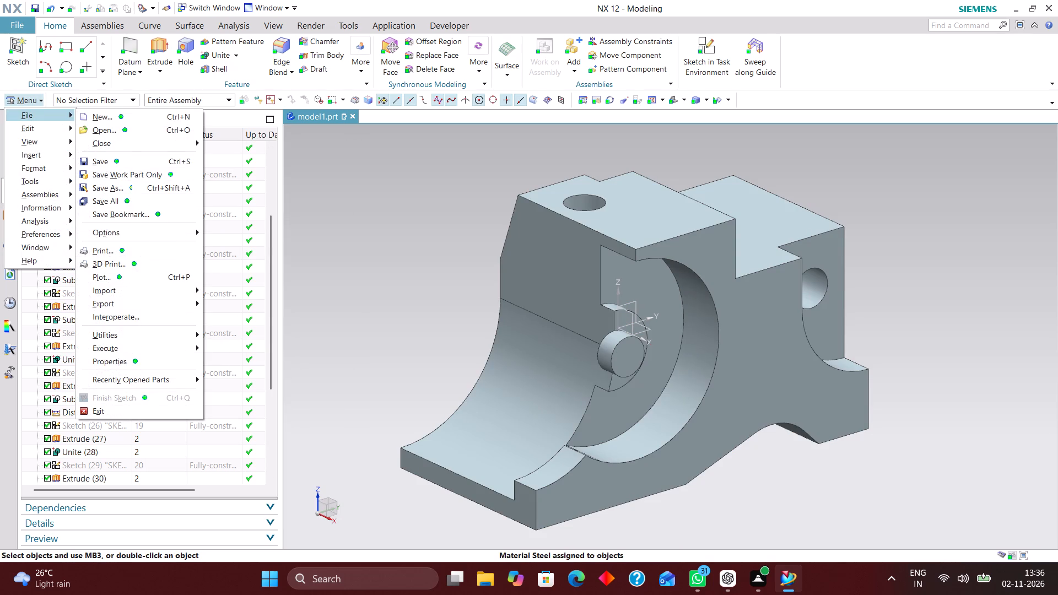
{"action": "left_click", "coordinate": [43, 114]}
{"action": "left_click", "coordinate": [153, 356]}
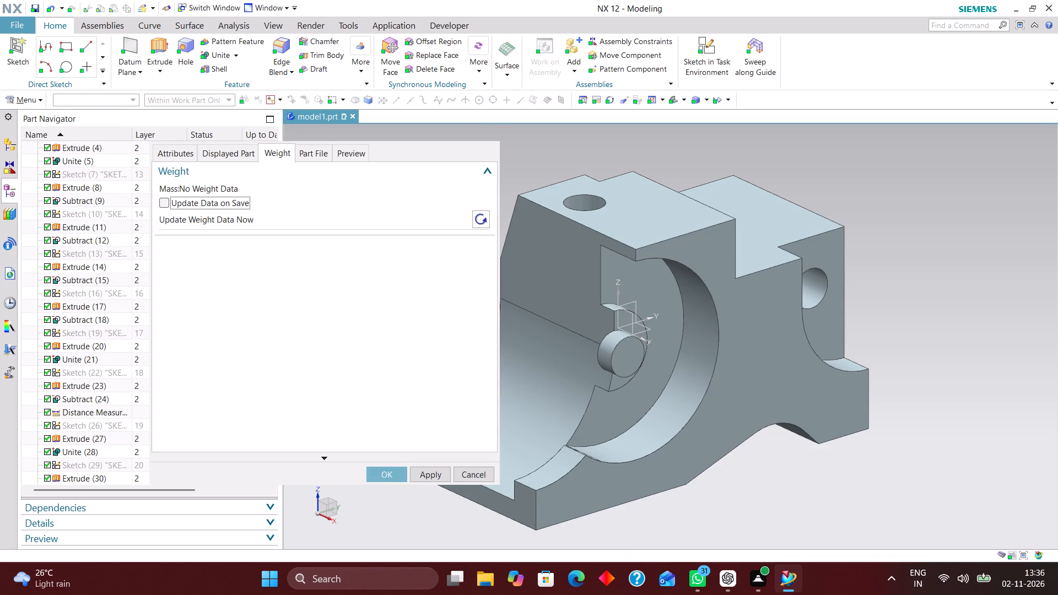
{"action": "left_click", "coordinate": [166, 201]}
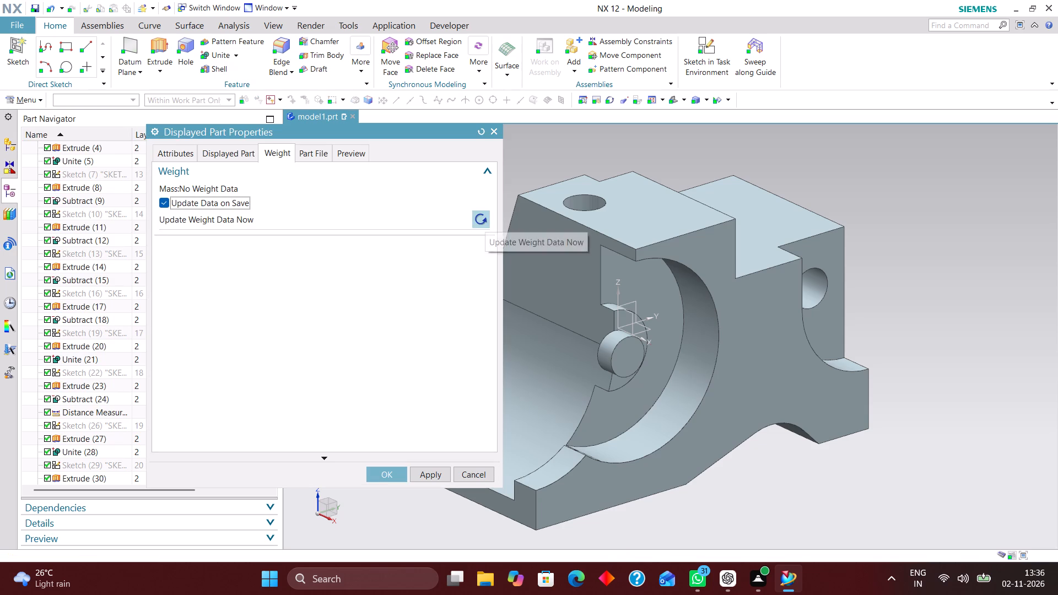
{"action": "left_click", "coordinate": [483, 220]}
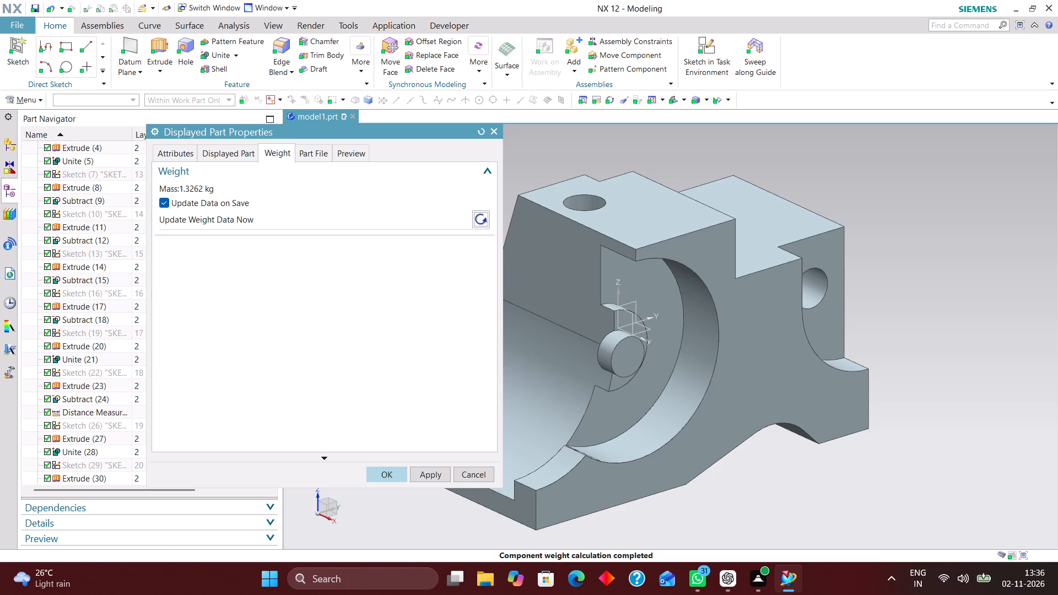
{"action": "left_click", "coordinate": [395, 471]}
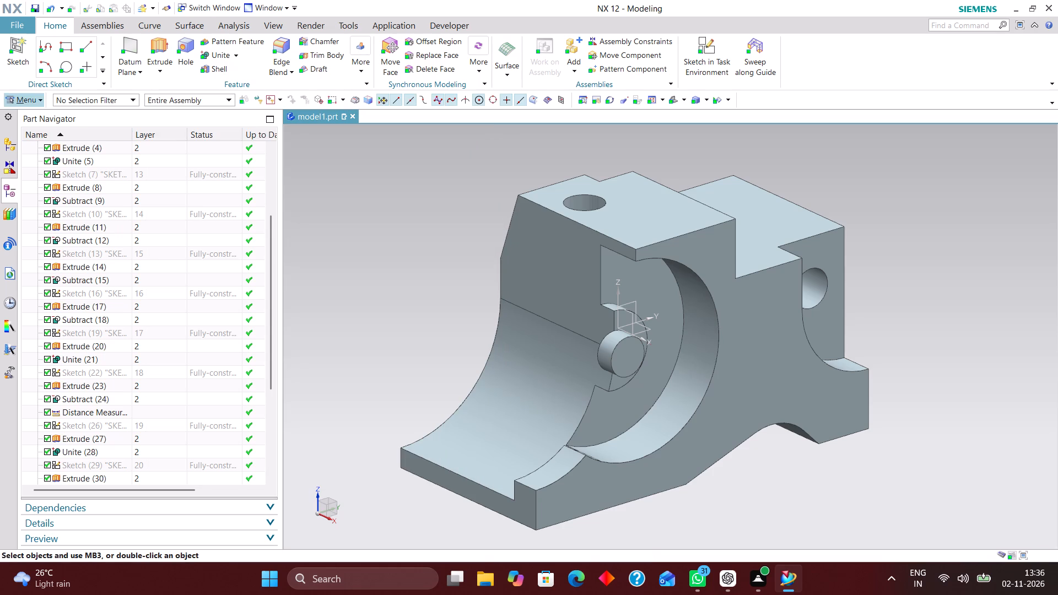
Create a new group containing the bracket's solid body, keeping the default name and settings.
{"action": "left_click", "coordinate": [40, 99]}
{"action": "left_click", "coordinate": [51, 167]}
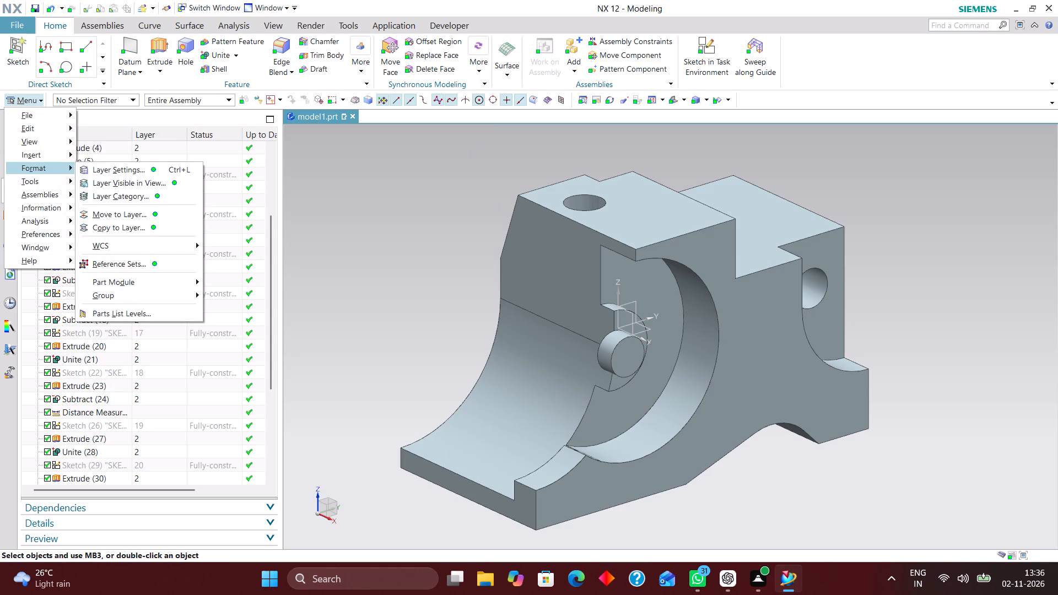
{"action": "left_click", "coordinate": [125, 291]}
{"action": "left_click", "coordinate": [258, 296]}
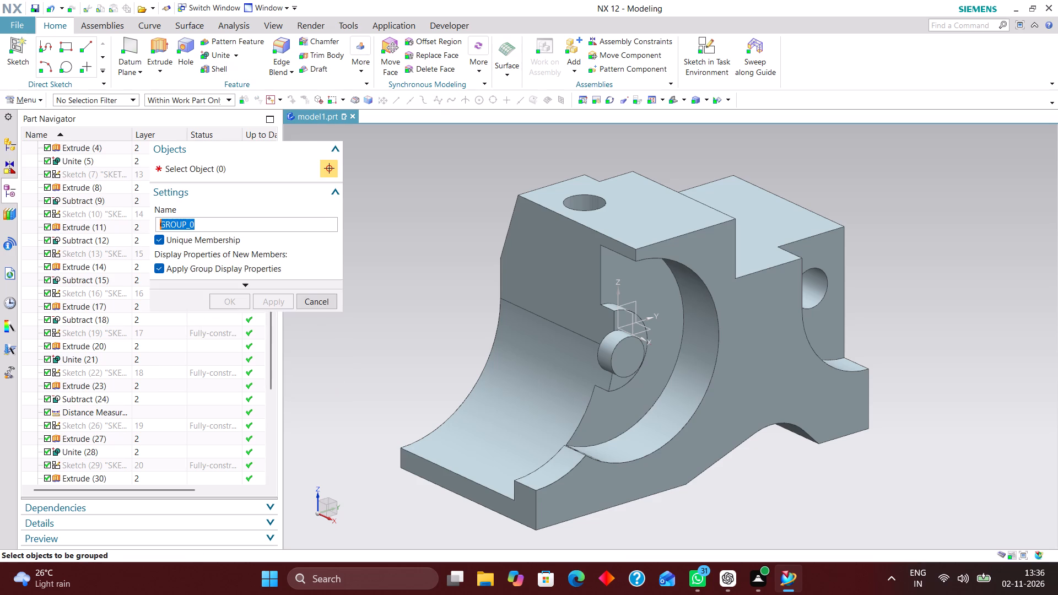
{"action": "left_click", "coordinate": [665, 248]}
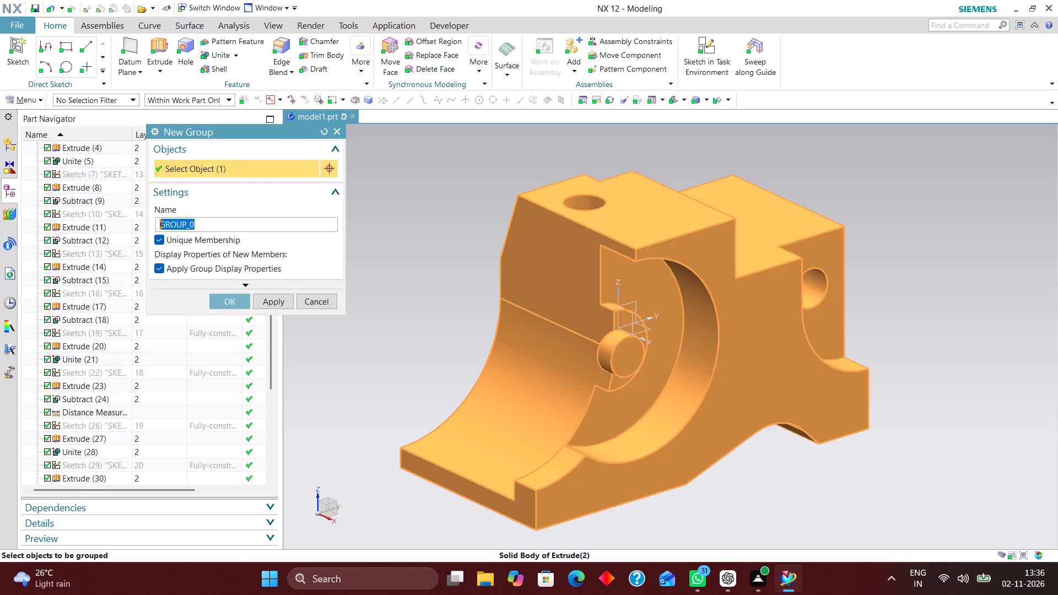
{"action": "left_click", "coordinate": [233, 302]}
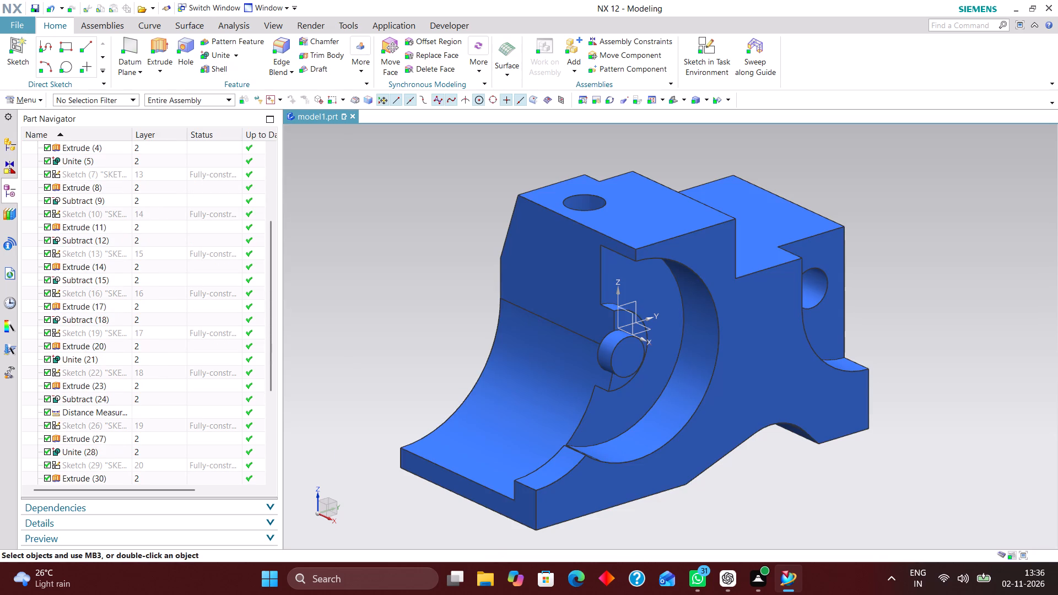
Run Part Cleanup on the work part, additionally enabling Delete Unused Units and all serious delete actions, with Component Display set to Remove All Changes.
{"action": "left_click", "coordinate": [34, 98]}
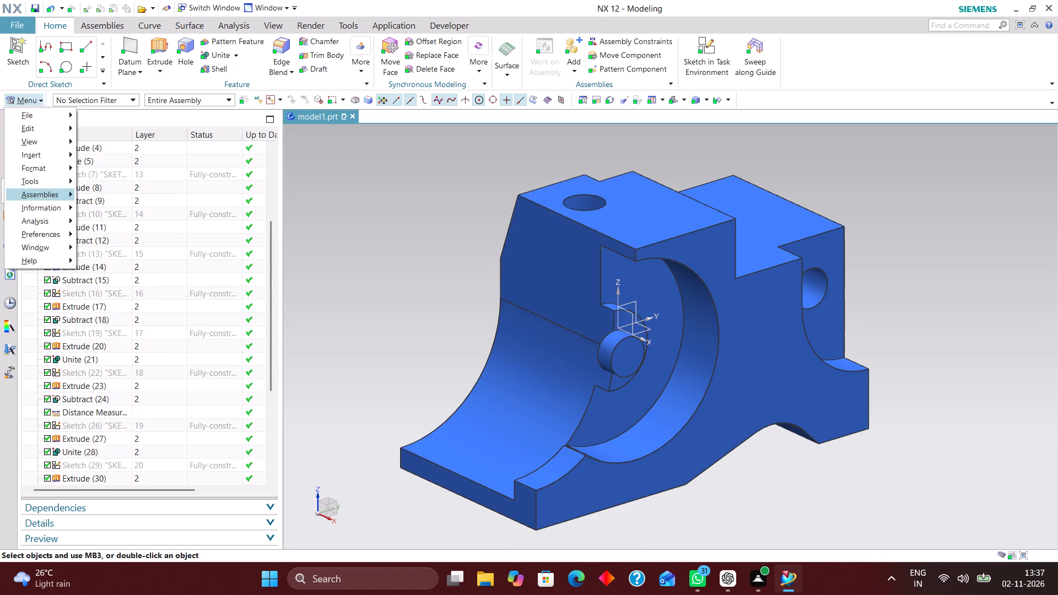
{"action": "left_click", "coordinate": [45, 115]}
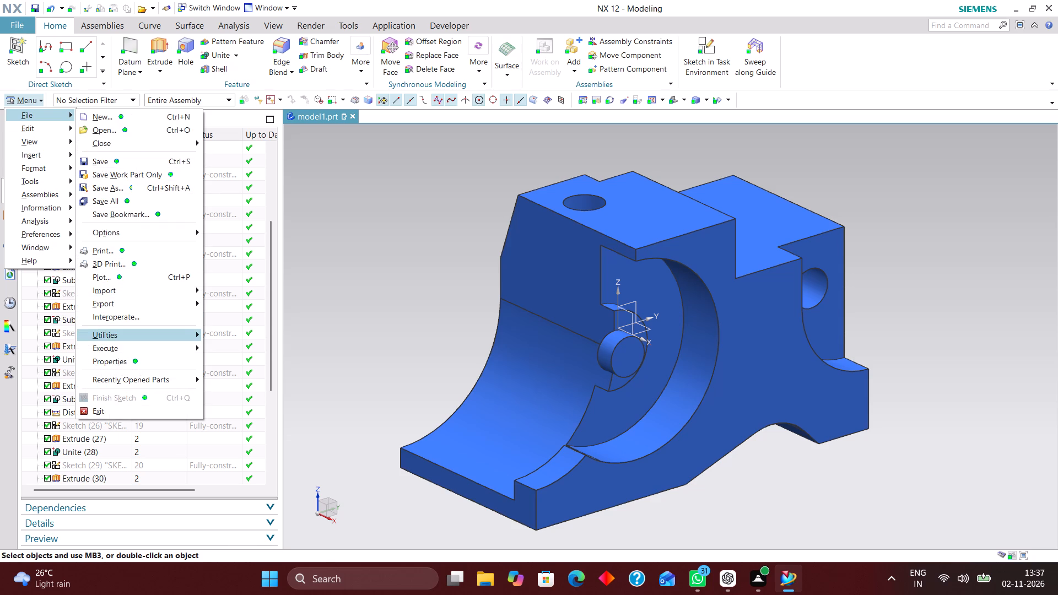
{"action": "left_click", "coordinate": [116, 333]}
{"action": "left_click", "coordinate": [270, 527]}
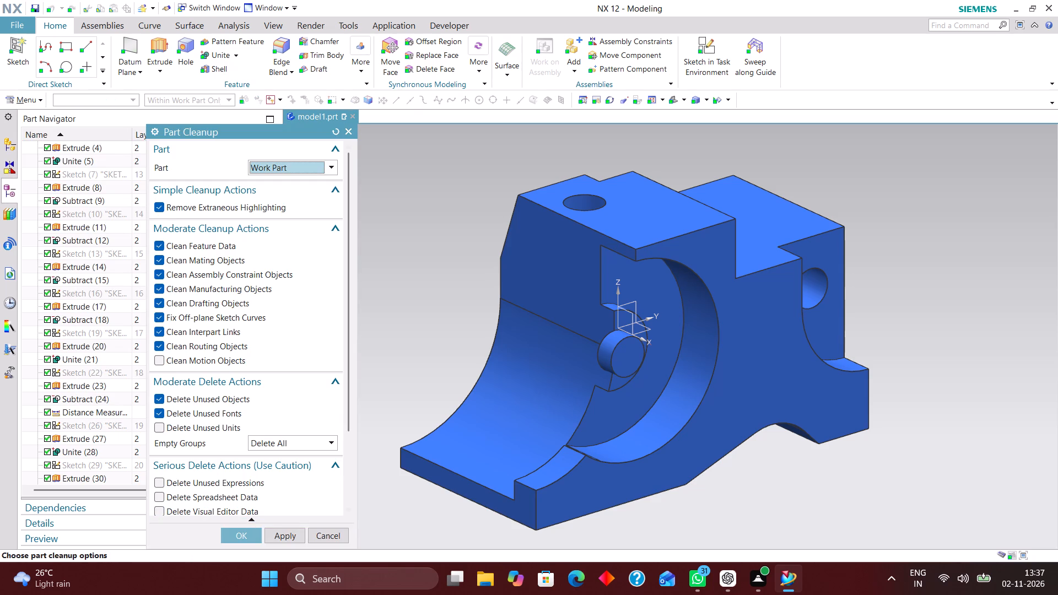
{"action": "scroll", "coordinate": [210, 377], "scroll_direction": "down", "scroll_amount": 3}
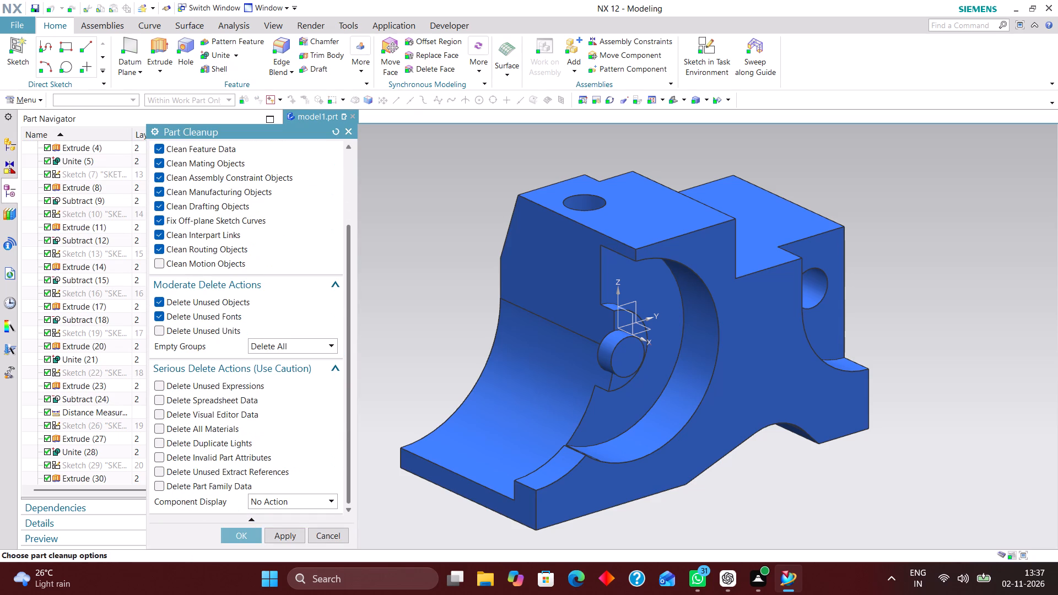
{"action": "left_click", "coordinate": [177, 332]}
{"action": "left_click", "coordinate": [176, 379]}
{"action": "left_click", "coordinate": [177, 393]}
{"action": "left_click", "coordinate": [180, 408]}
{"action": "left_click", "coordinate": [182, 425]}
{"action": "left_click", "coordinate": [181, 440]}
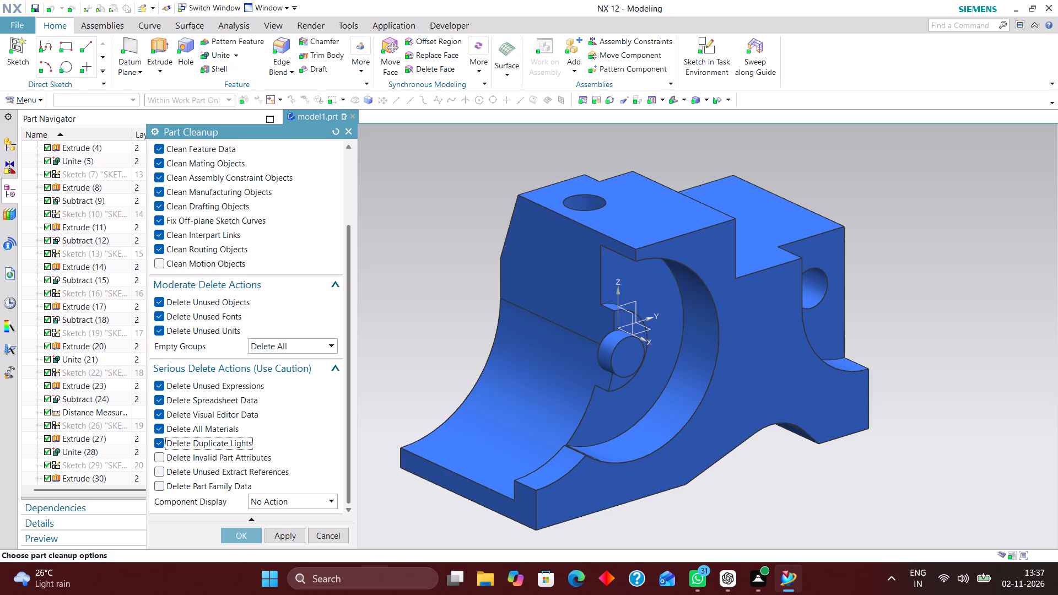
{"action": "left_click", "coordinate": [178, 457]}
{"action": "left_click", "coordinate": [177, 470]}
{"action": "left_click", "coordinate": [176, 486]}
{"action": "left_click", "coordinate": [276, 501]}
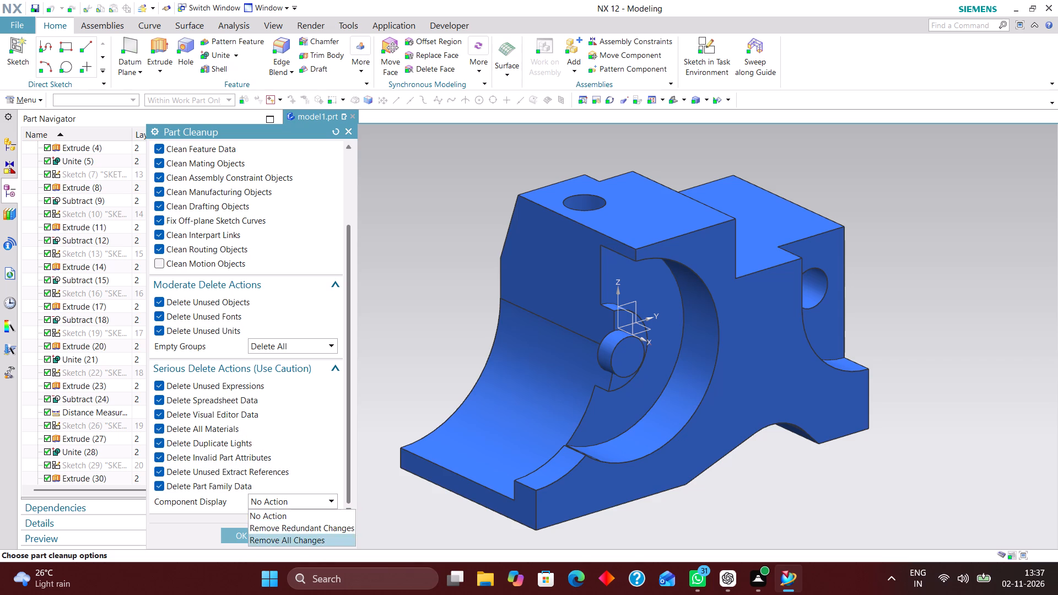
{"action": "left_click", "coordinate": [267, 539]}
{"action": "left_click", "coordinate": [244, 529]}
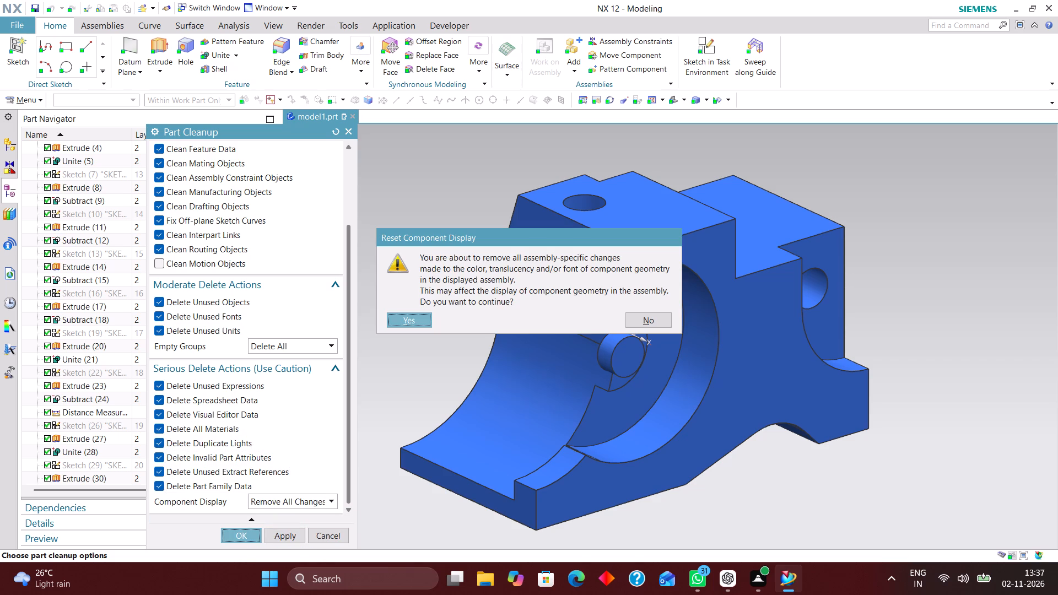
{"action": "left_click", "coordinate": [408, 321]}
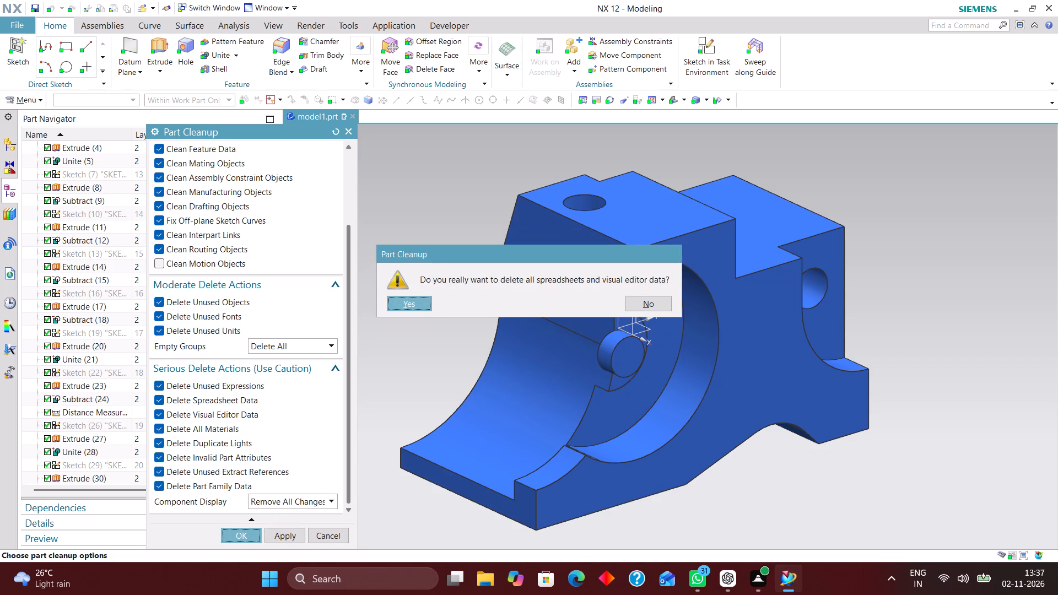
{"action": "left_click", "coordinate": [417, 309]}
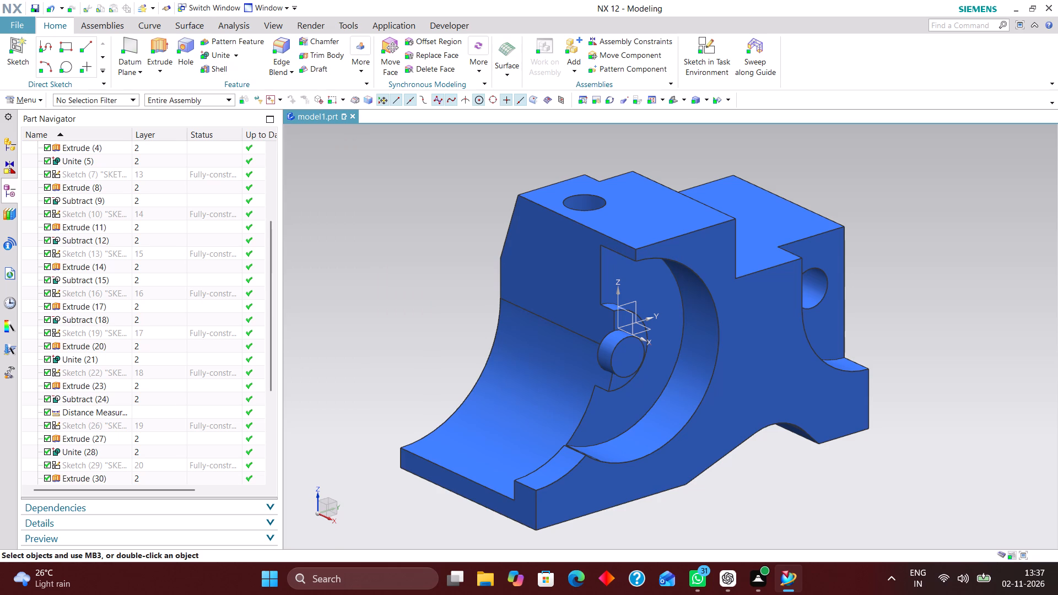
Add a new reference set containing the bracket's solid body, keeping the default name and settings.
{"action": "scroll", "coordinate": [148, 316], "scroll_direction": "up", "scroll_amount": 5}
{"action": "scroll", "coordinate": [148, 312], "scroll_direction": "down", "scroll_amount": 5}
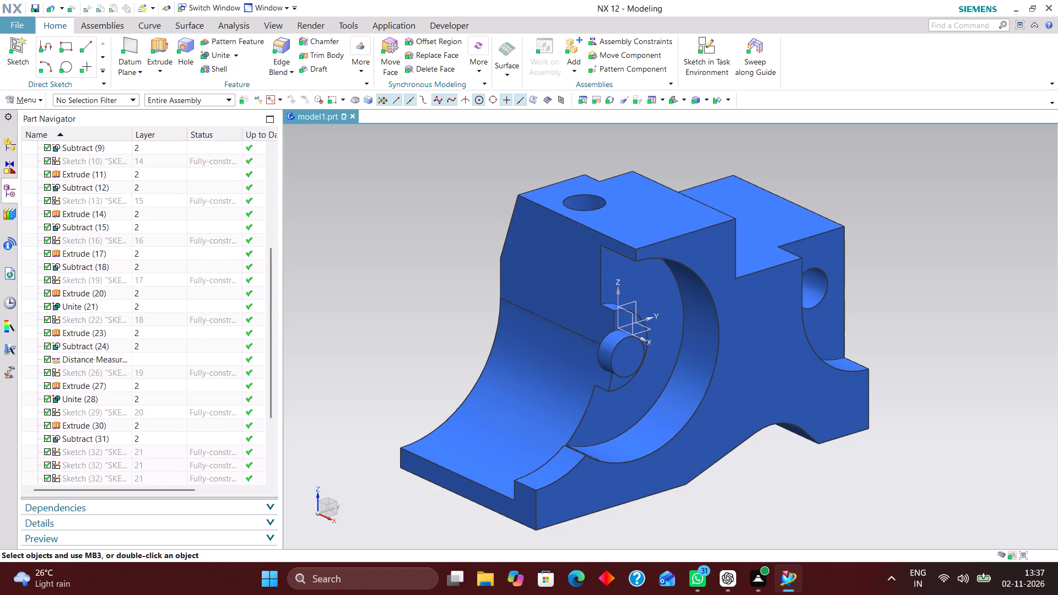
{"action": "scroll", "coordinate": [155, 316], "scroll_direction": "up", "scroll_amount": 5}
{"action": "left_click", "coordinate": [37, 102]}
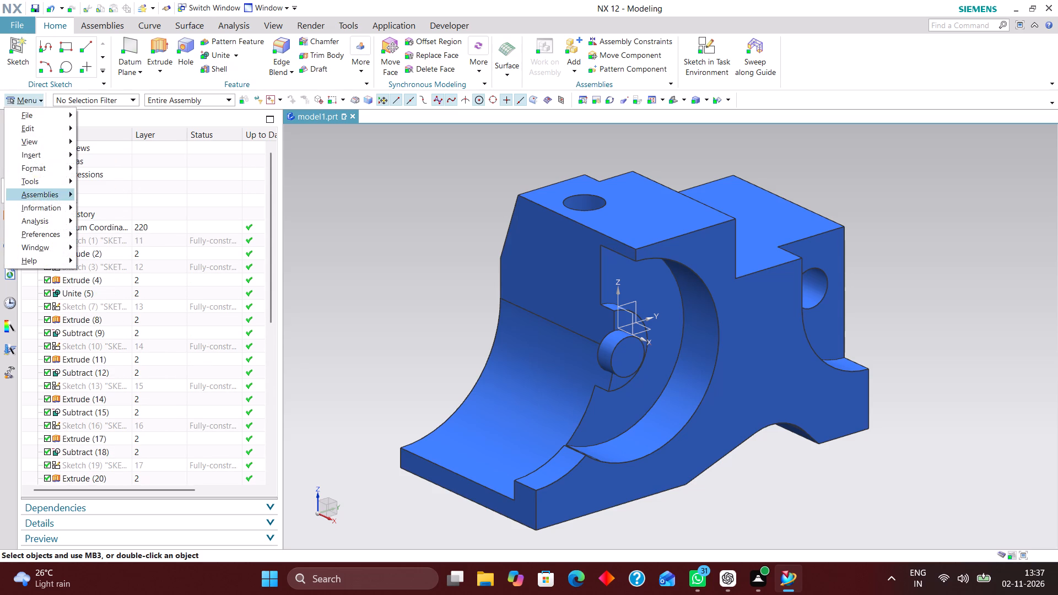
{"action": "left_click", "coordinate": [53, 171]}
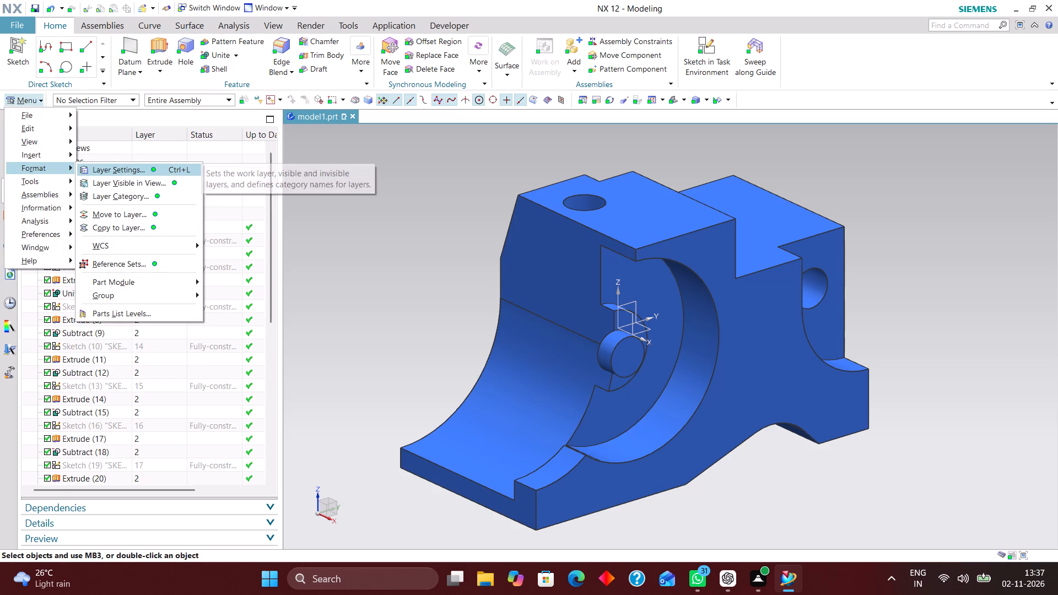
{"action": "left_click", "coordinate": [138, 263]}
{"action": "left_click", "coordinate": [327, 203]}
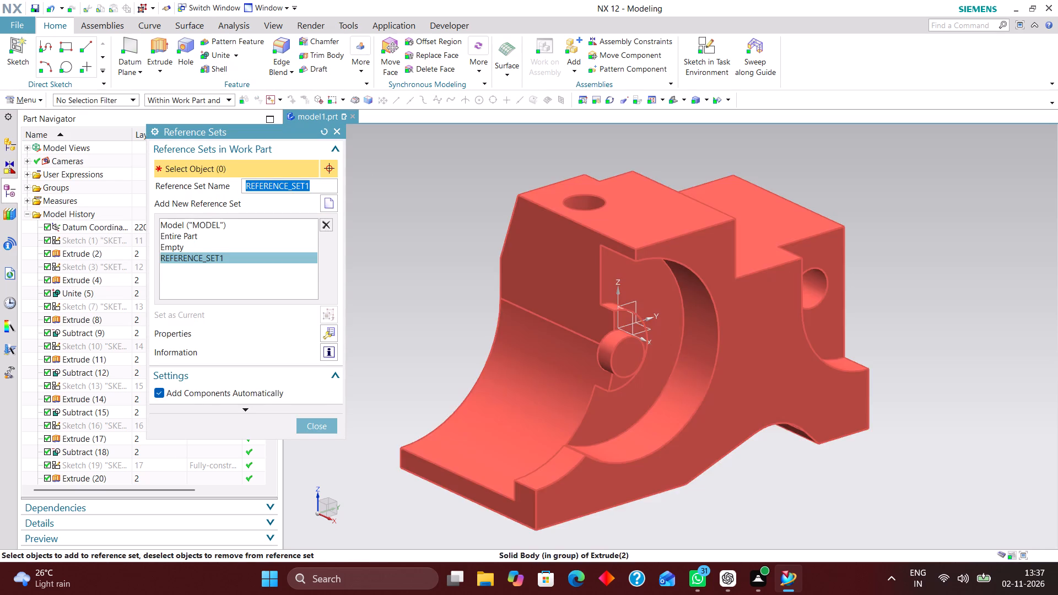
{"action": "left_click", "coordinate": [570, 384]}
{"action": "left_click", "coordinate": [317, 428]}
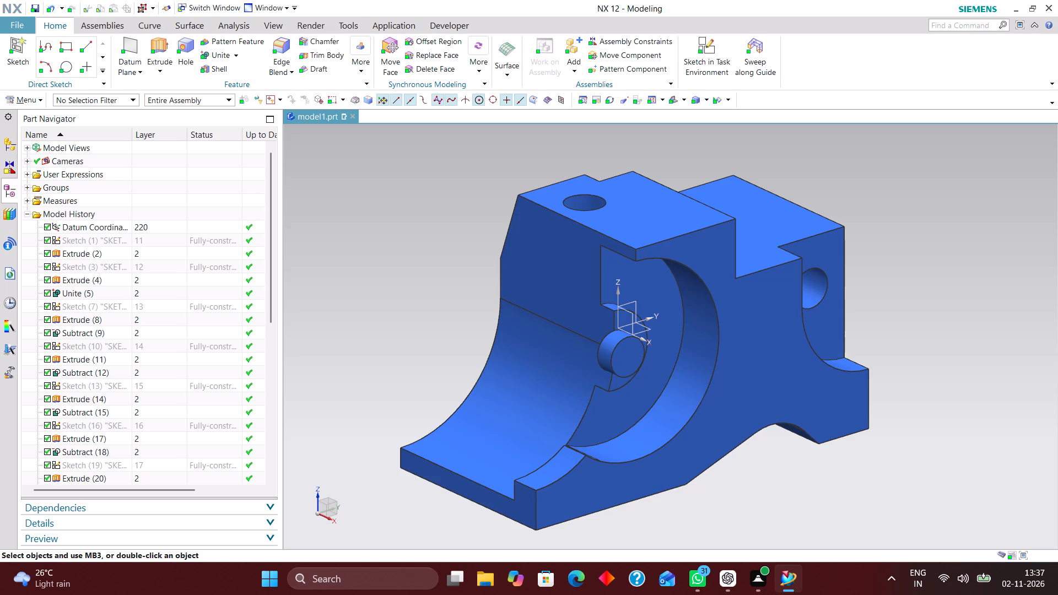
Add the bracket's solid body as an interface object in the Product Interface, keeping the Automatic object type.
{"action": "left_click", "coordinate": [39, 101]}
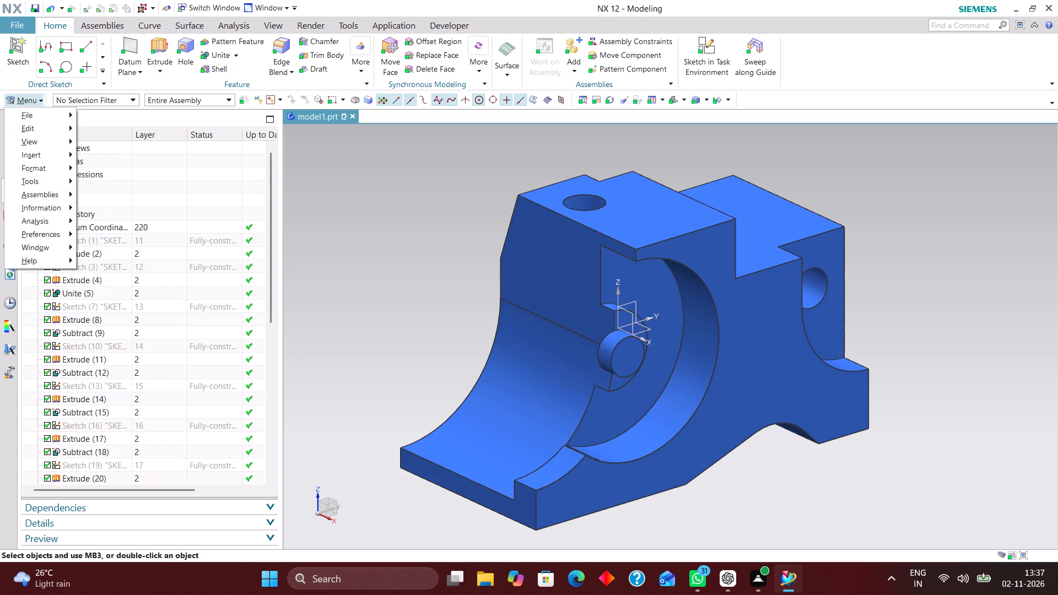
{"action": "left_click", "coordinate": [52, 185]}
{"action": "left_click", "coordinate": [170, 145]}
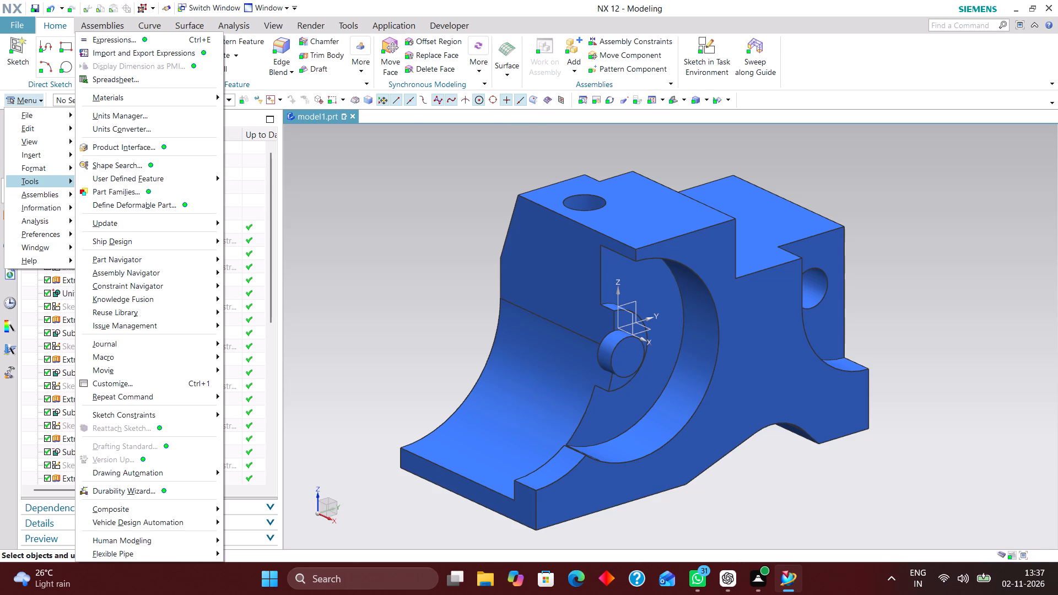
{"action": "left_click", "coordinate": [609, 230]}
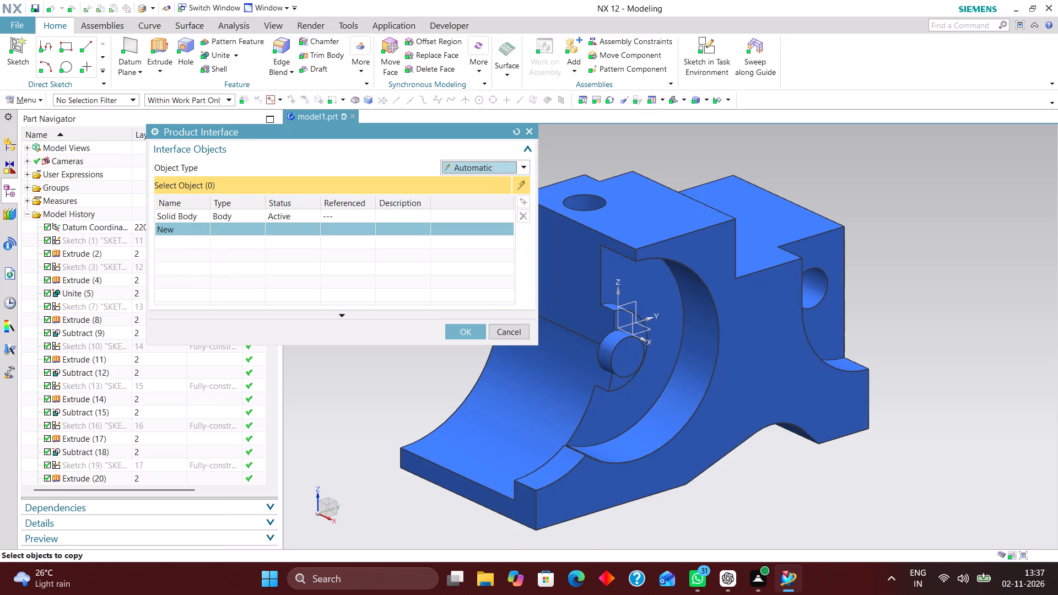
{"action": "left_click", "coordinate": [473, 328]}
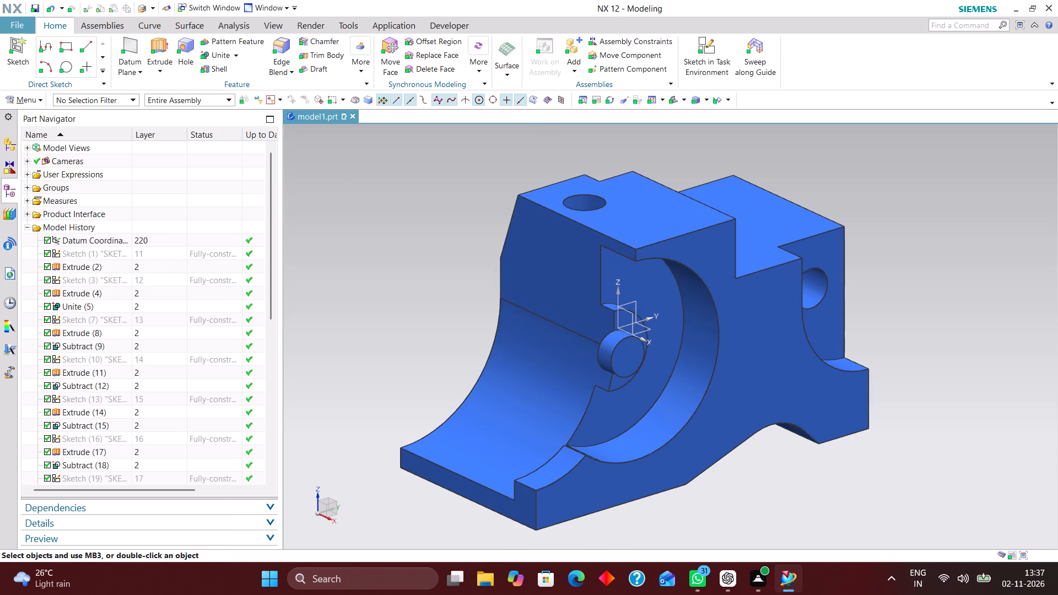
Create an A2-size drawing of model1 from the Reference Existing Part templates as model1_dwg1.prt, leaving the title block cells unfilled.
{"action": "scroll", "coordinate": [141, 355], "scroll_direction": "down", "scroll_amount": 4}
{"action": "scroll", "coordinate": [148, 355], "scroll_direction": "up", "scroll_amount": 9}
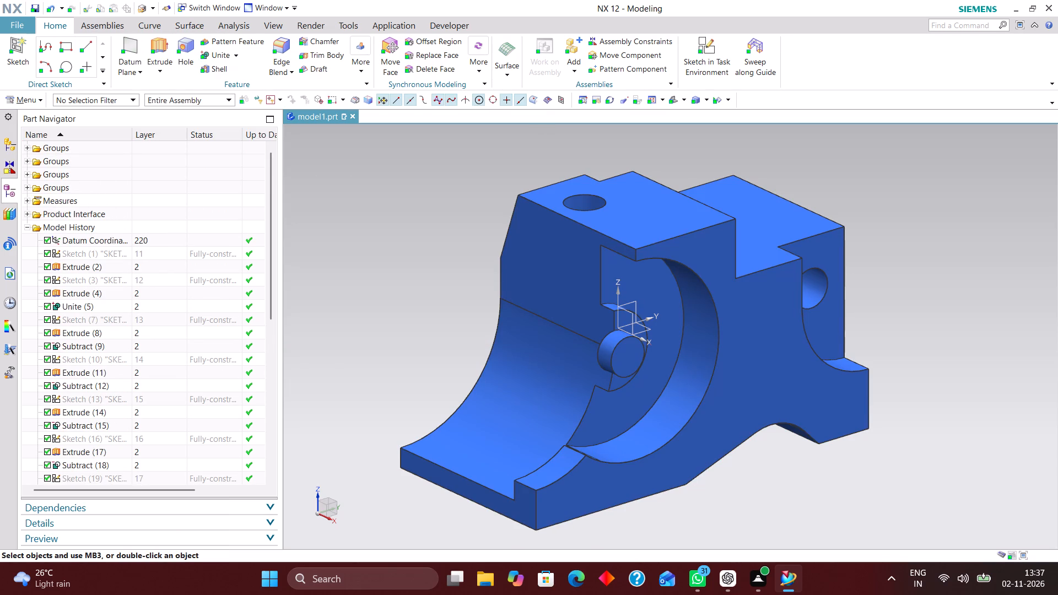
{"action": "left_click", "coordinate": [25, 24]}
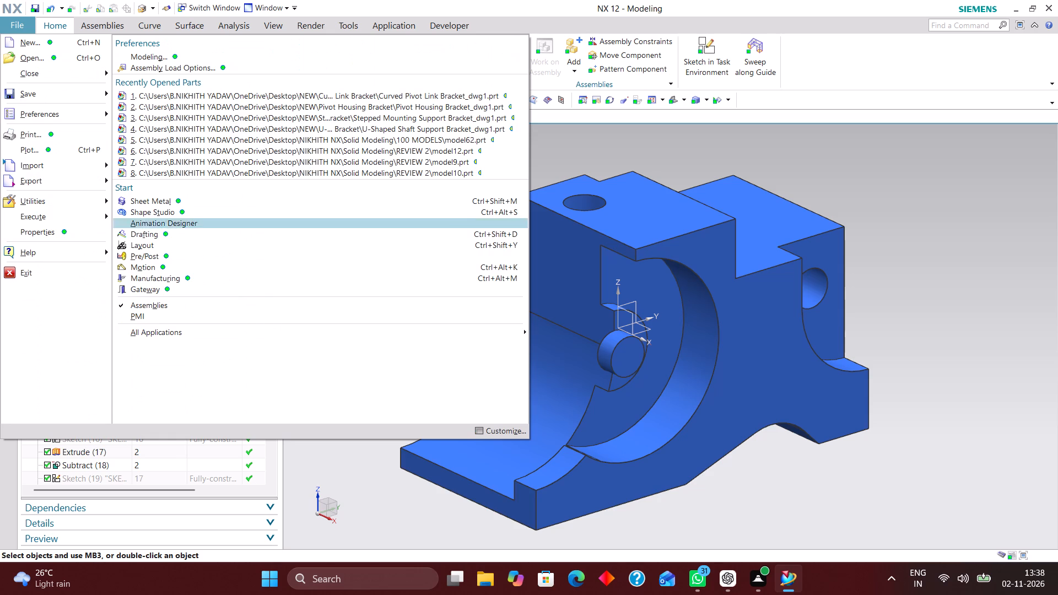
{"action": "left_click", "coordinate": [65, 45]}
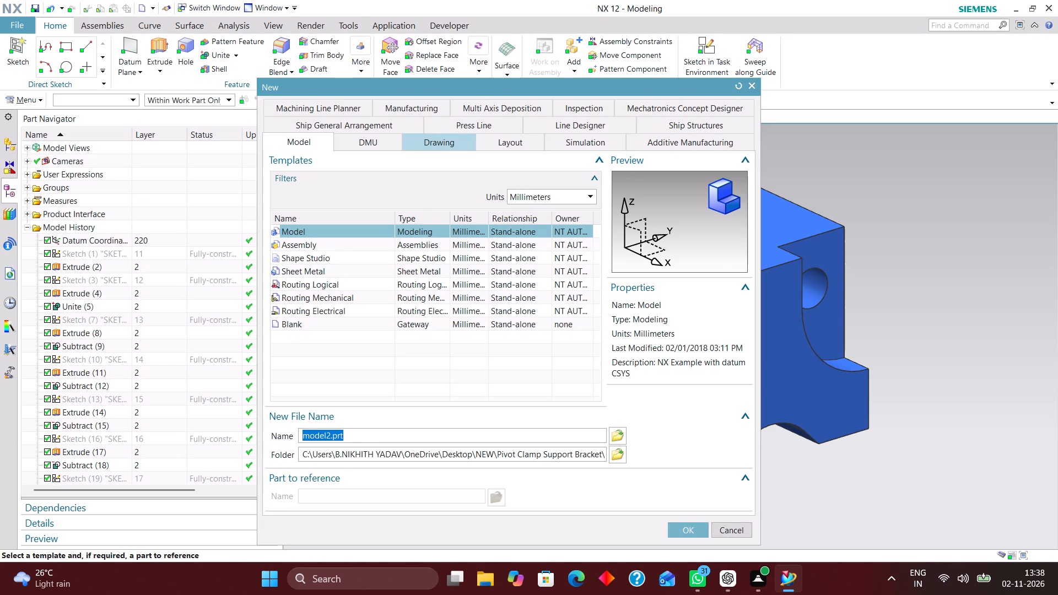
{"action": "left_click", "coordinate": [425, 141]}
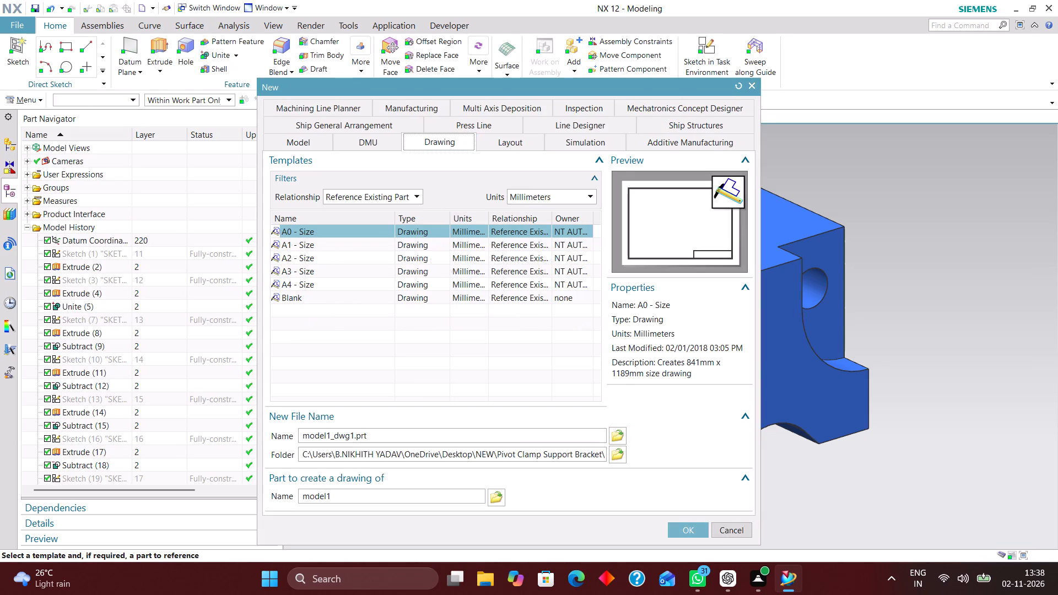
{"action": "left_click", "coordinate": [318, 257]}
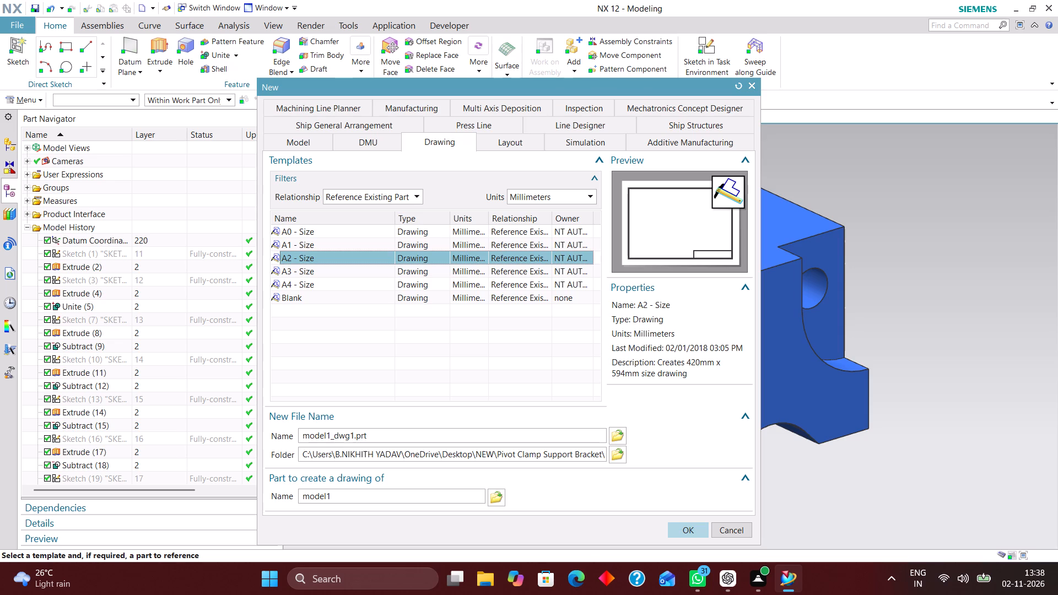
{"action": "left_click", "coordinate": [693, 532]}
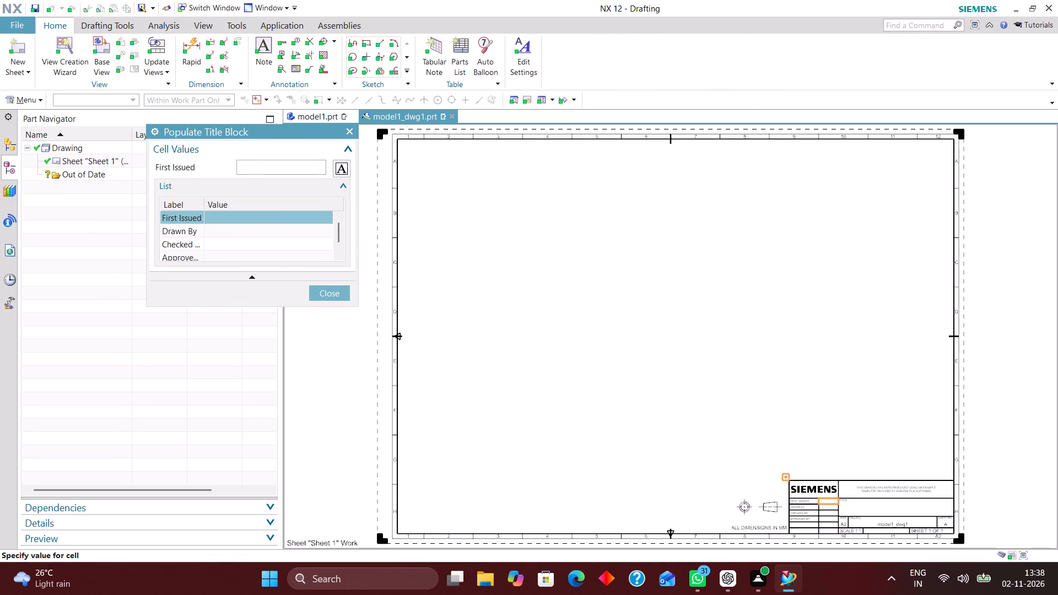
{"action": "left_click", "coordinate": [322, 294]}
Set the drawing's work layer to 2 in Layer Settings.
{"action": "left_click", "coordinate": [429, 381]}
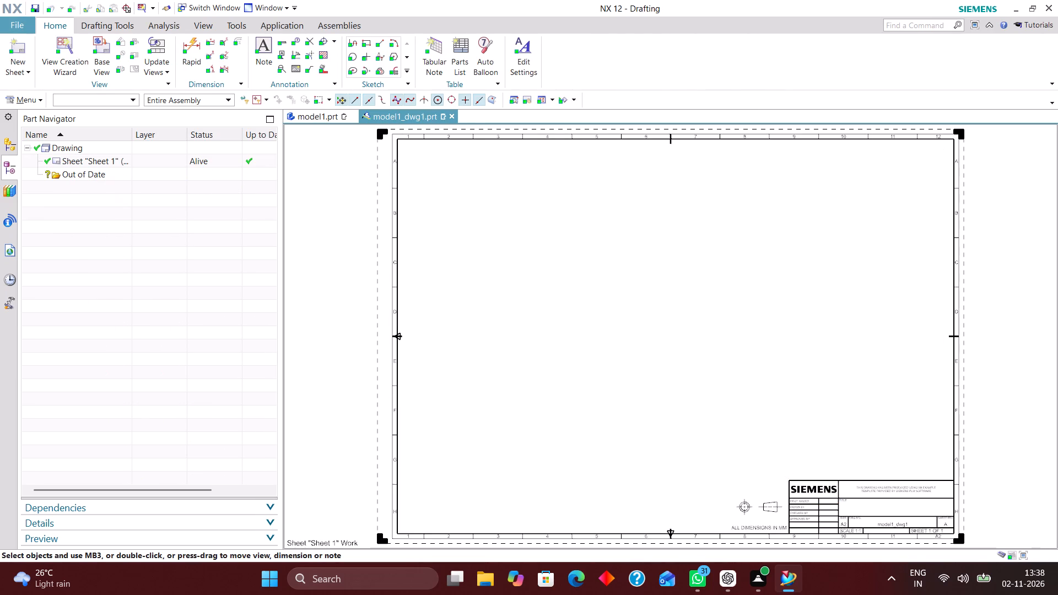
{"action": "right_click", "coordinate": [471, 382]}
{"action": "key", "text": "ctrl+l"}
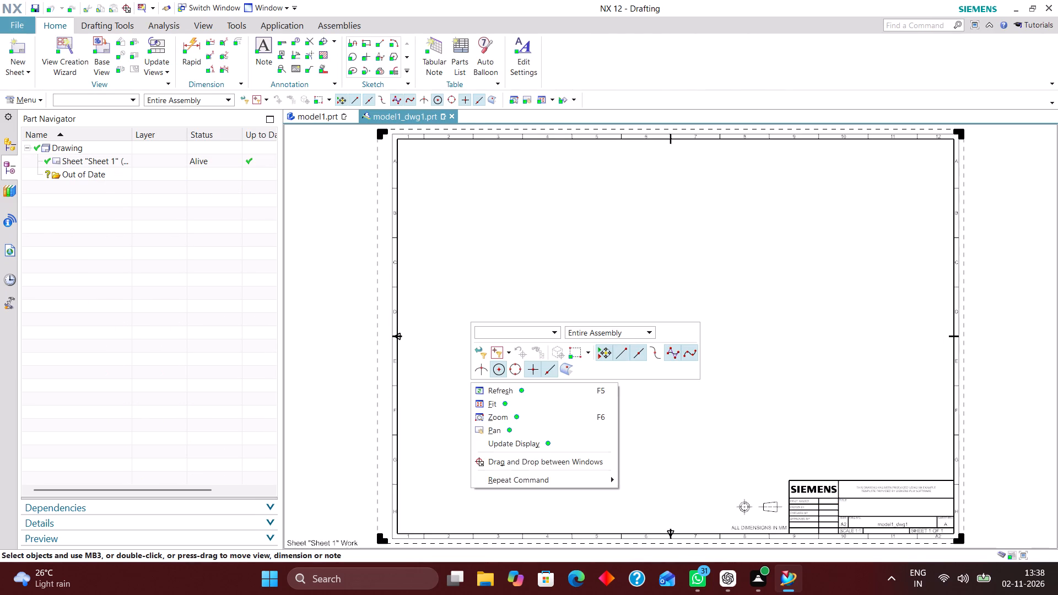
{"action": "left_click", "coordinate": [615, 293]}
{"action": "key", "text": "Left"}
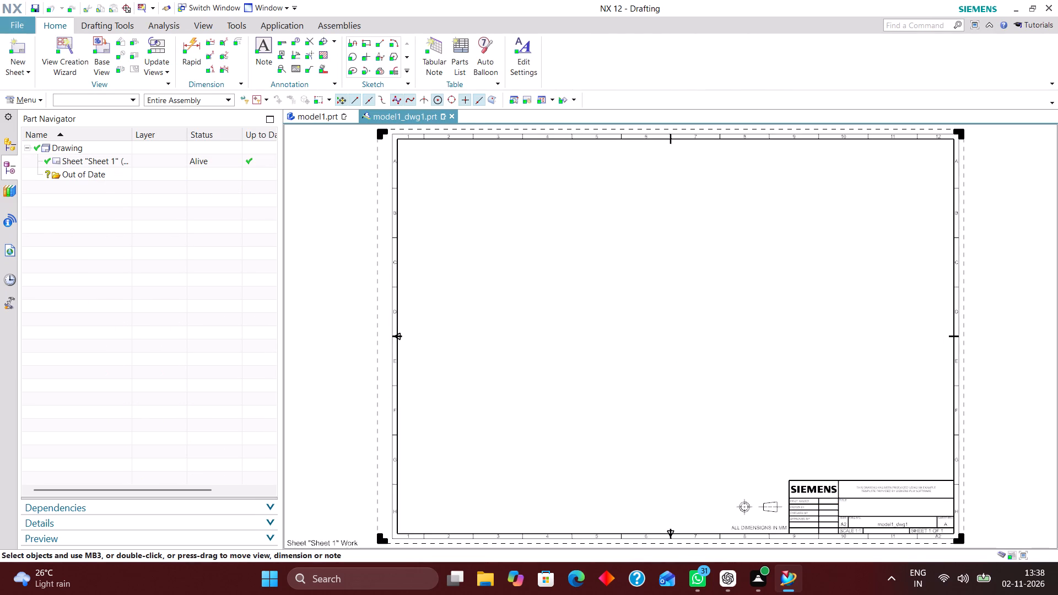
{"action": "key", "text": "ctrl+l"}
{"action": "key", "text": "2"}
{"action": "key", "text": "Return"}
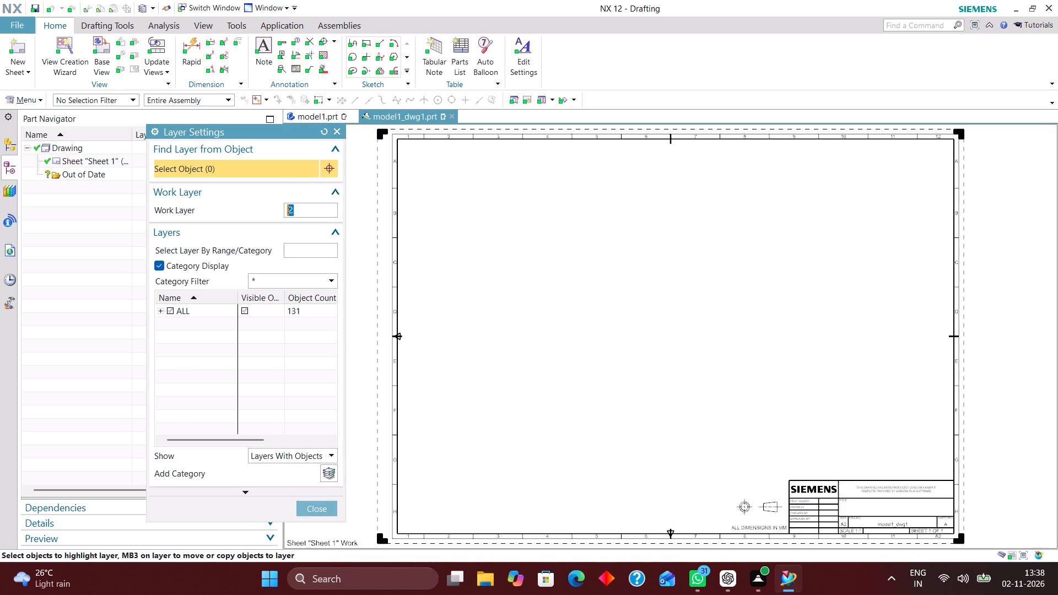
{"action": "left_click", "coordinate": [321, 504]}
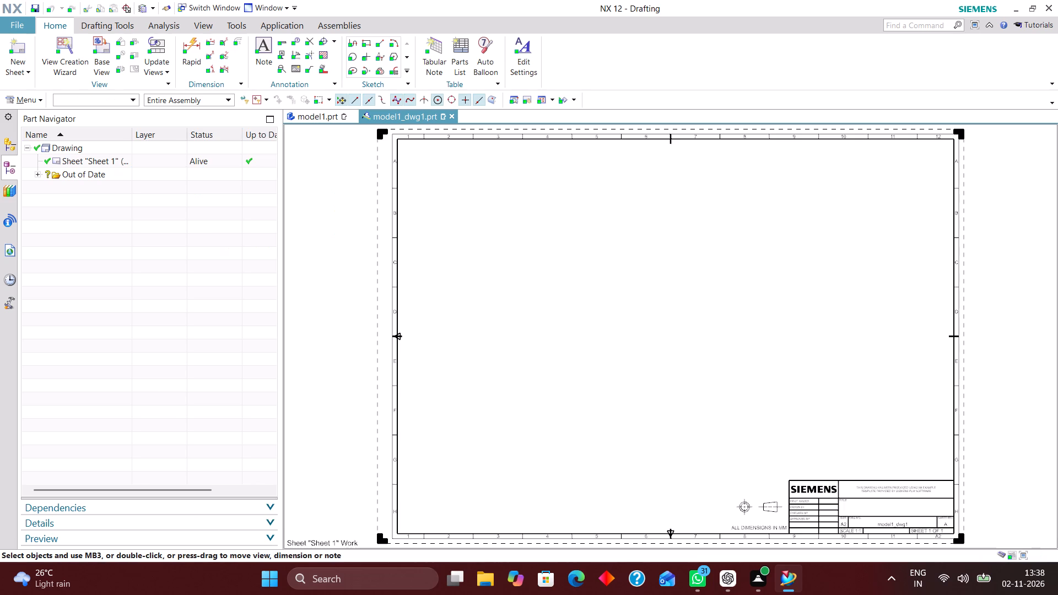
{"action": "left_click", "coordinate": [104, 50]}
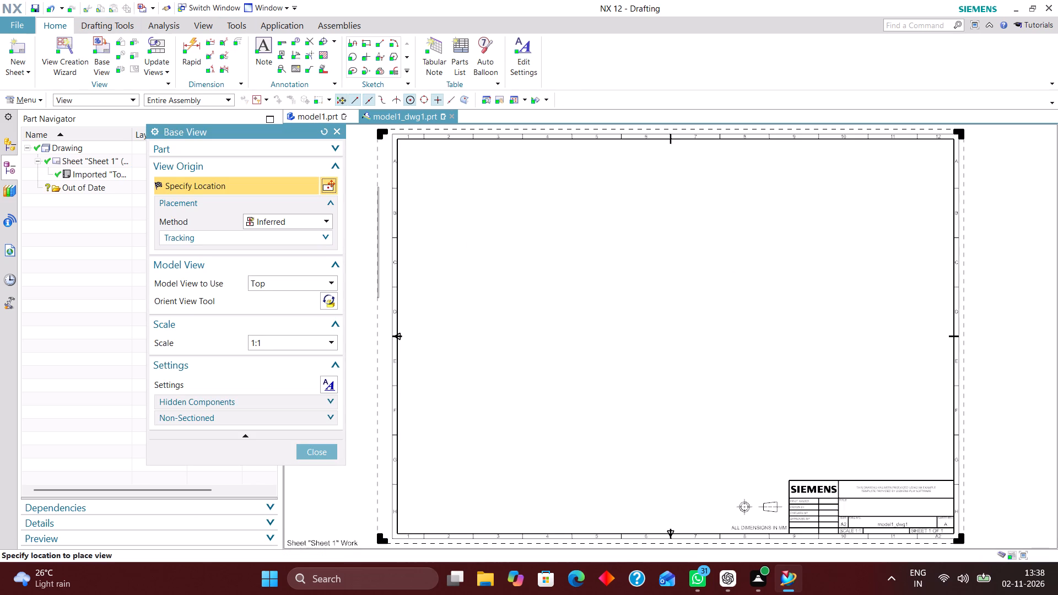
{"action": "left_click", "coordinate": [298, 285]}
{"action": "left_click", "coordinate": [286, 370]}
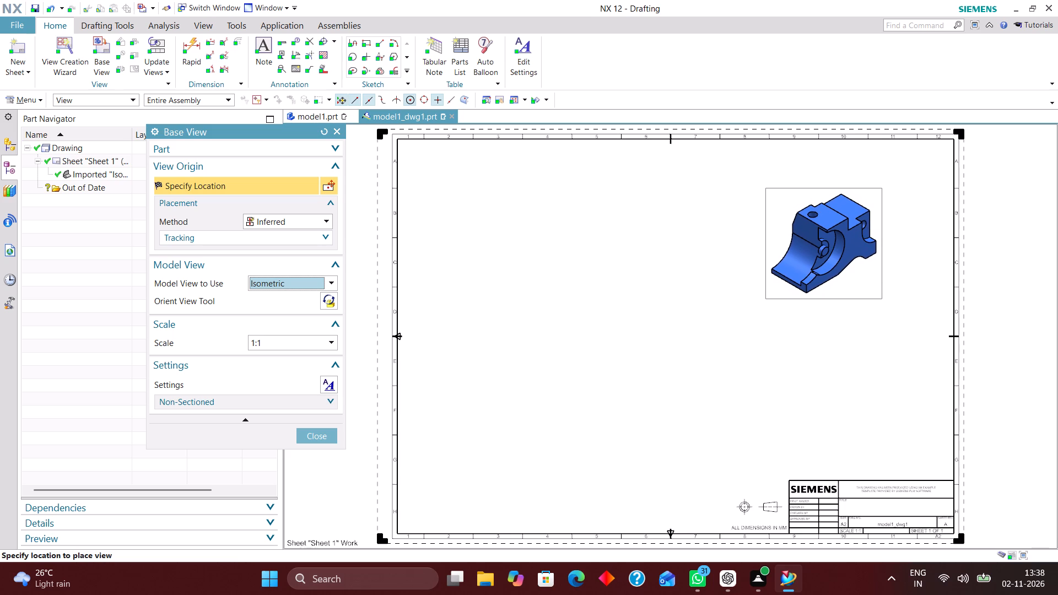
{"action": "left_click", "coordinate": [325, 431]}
Edit Sheet 1 to the standard A3 - 297 x 420 size with first-angle projection.
{"action": "right_click", "coordinate": [378, 380]}
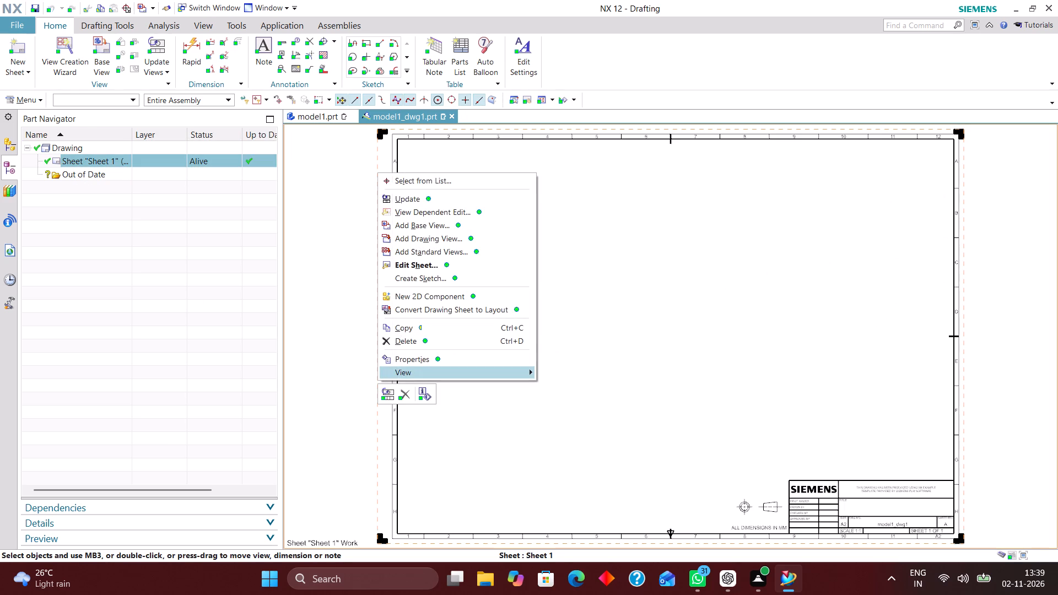
{"action": "left_click", "coordinate": [436, 258]}
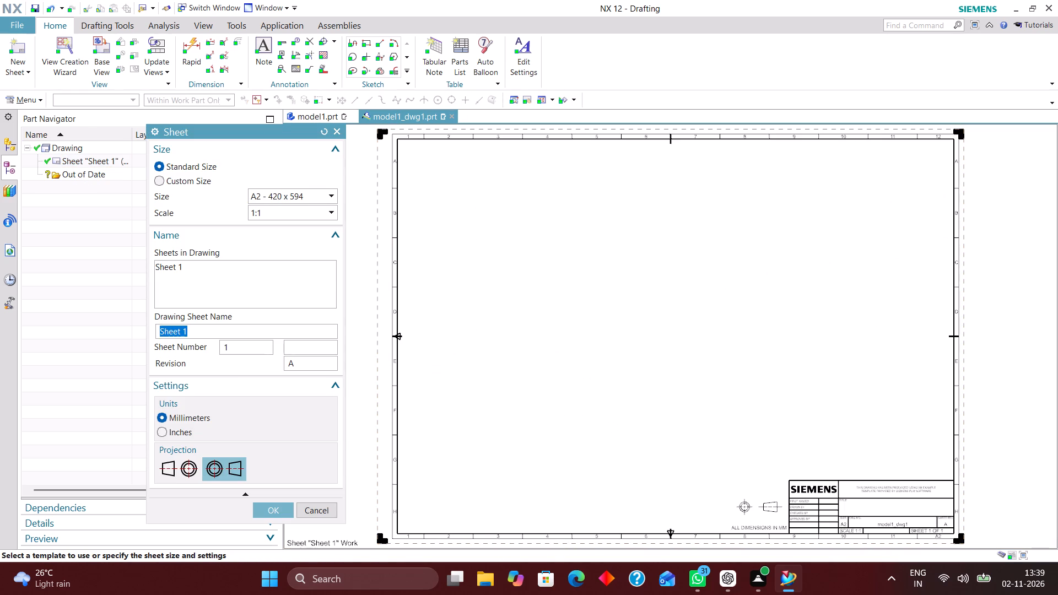
{"action": "left_click", "coordinate": [311, 193]}
{"action": "left_click", "coordinate": [283, 223]}
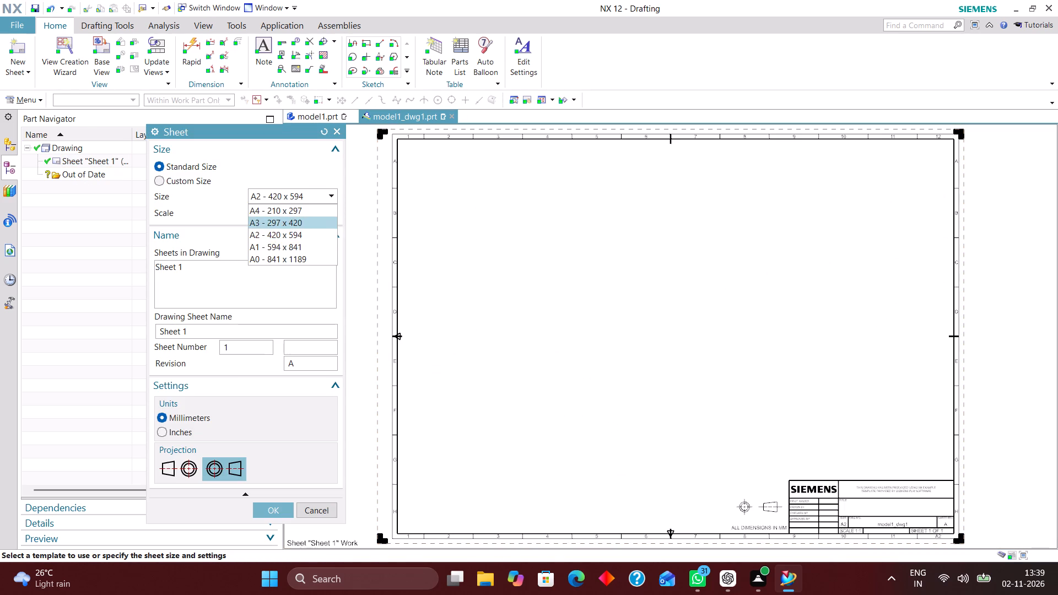
{"action": "left_click", "coordinate": [172, 470]}
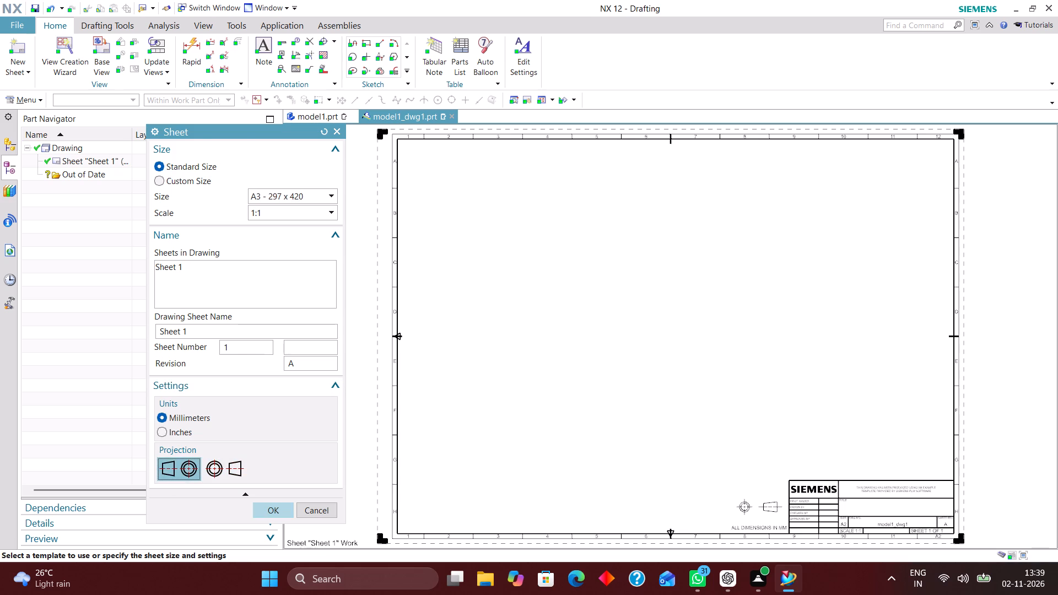
{"action": "left_click", "coordinate": [279, 510]}
Place an Isometric base view at 1:1 scale in the upper-right area of the sheet, without projected views.
{"action": "left_click", "coordinate": [102, 51]}
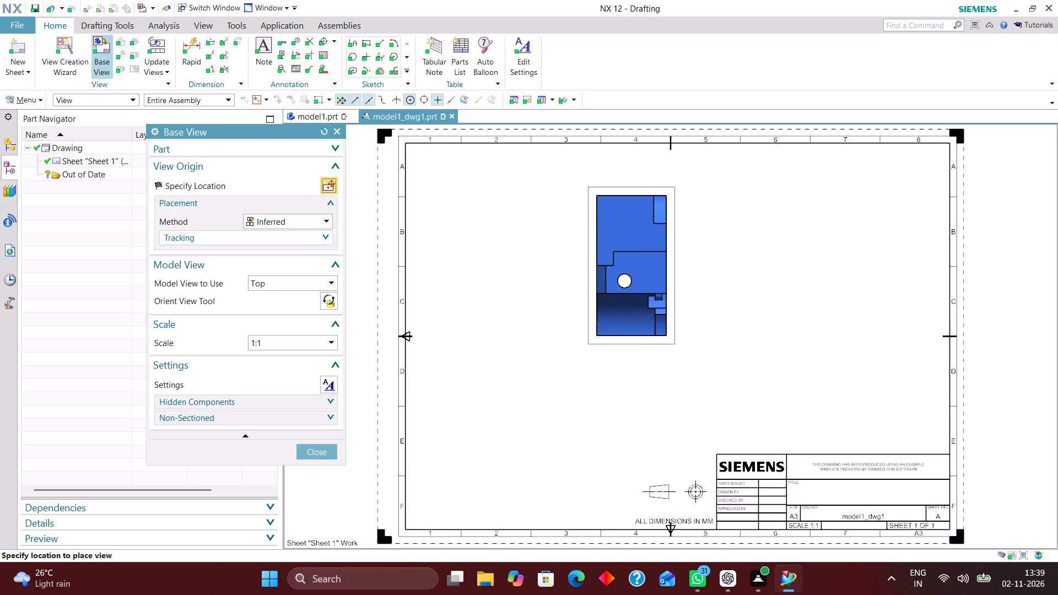
{"action": "left_click", "coordinate": [293, 280]}
{"action": "left_click", "coordinate": [273, 370]}
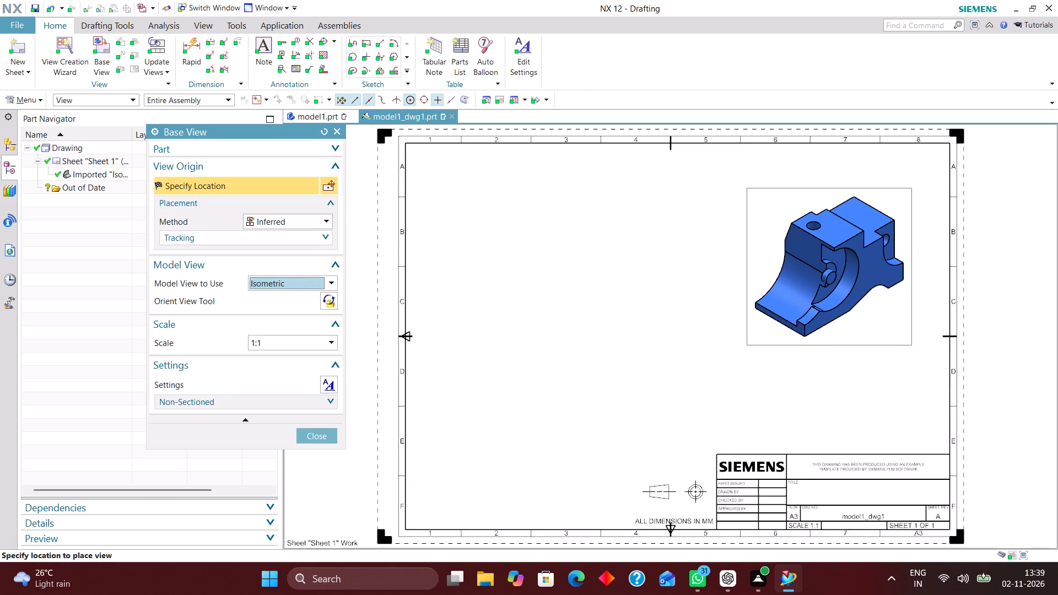
{"action": "left_click", "coordinate": [833, 260]}
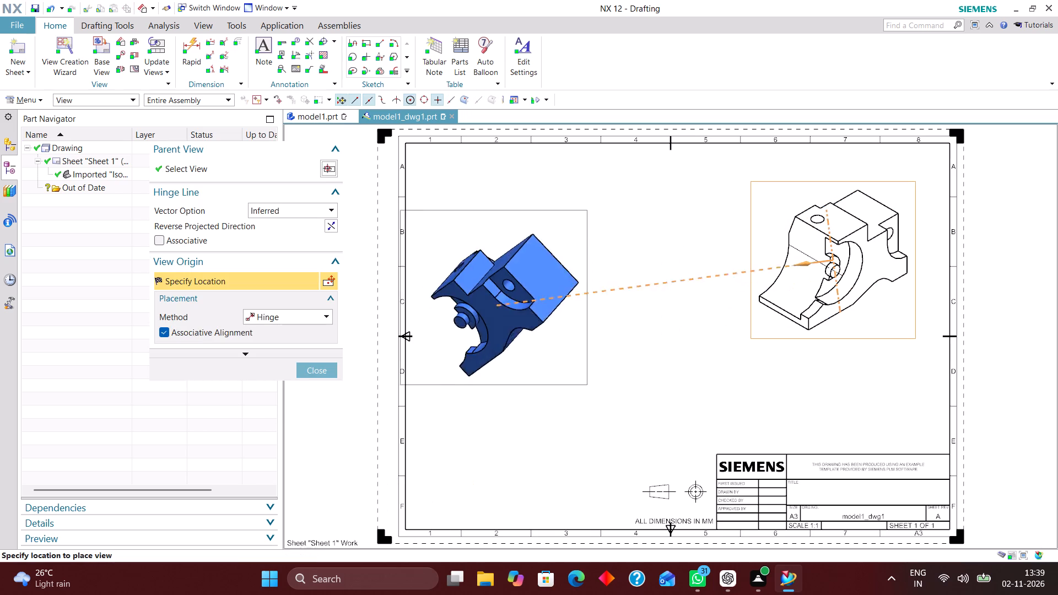
{"action": "left_click", "coordinate": [312, 370]}
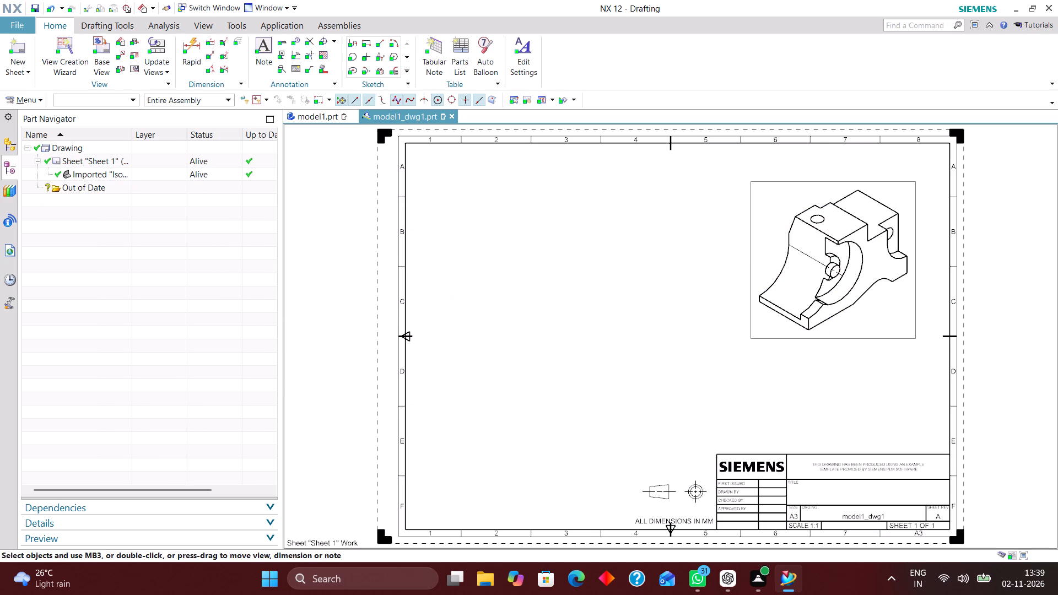
Place a 1:1 Front base view beside the isometric, reoriented with the Orient View Tool to show the bracket's arc-and-holes side profile.
{"action": "left_click", "coordinate": [98, 55]}
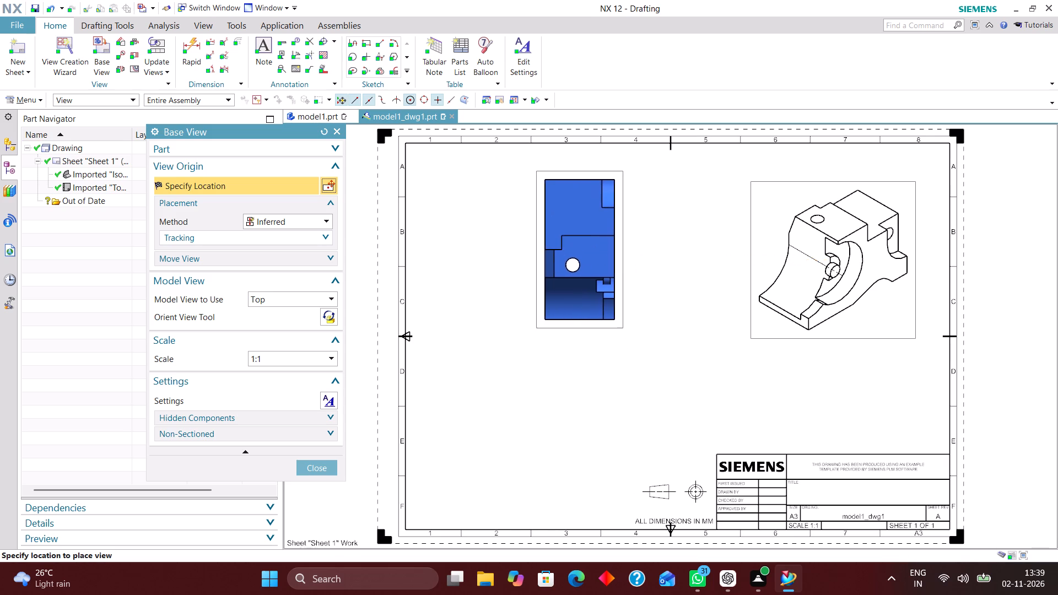
{"action": "left_click", "coordinate": [296, 299]}
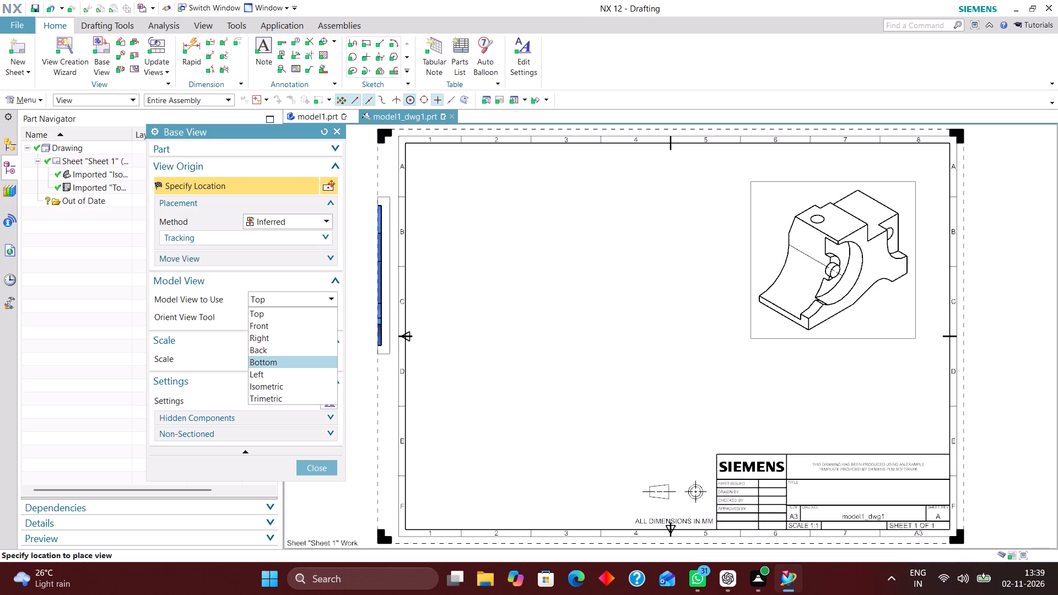
{"action": "left_click", "coordinate": [282, 324]}
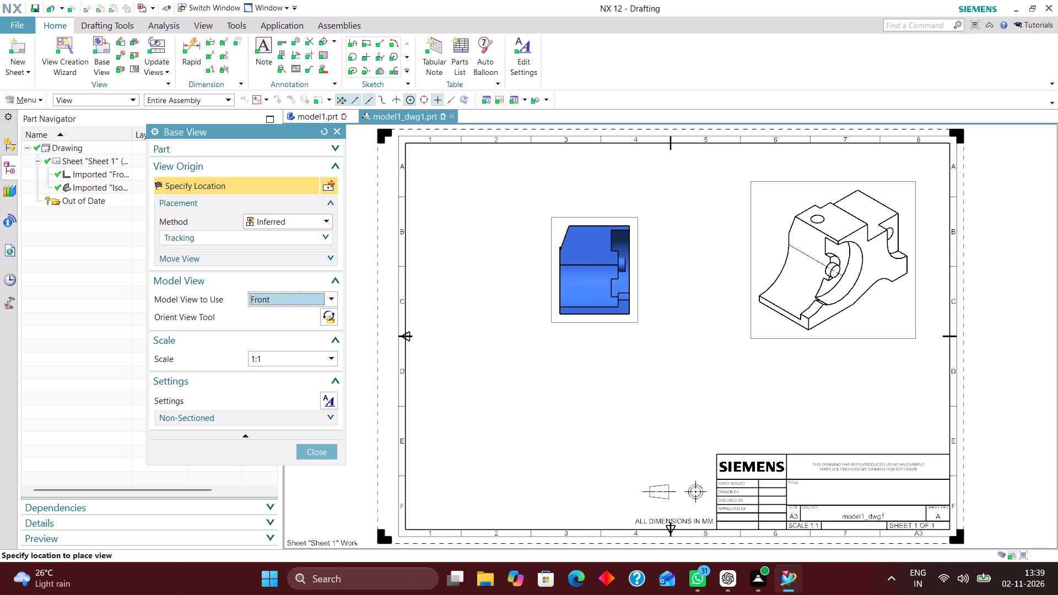
{"action": "left_click", "coordinate": [328, 320]}
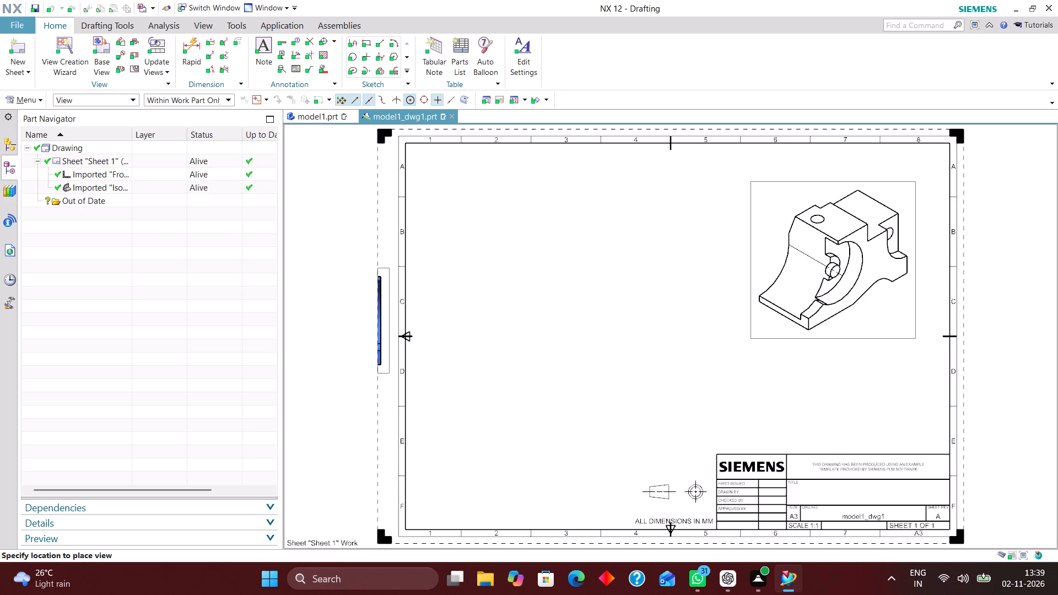
{"action": "scroll", "coordinate": [898, 445], "scroll_direction": "up", "scroll_amount": 1}
{"action": "scroll", "coordinate": [965, 457], "scroll_direction": "down", "scroll_amount": 2}
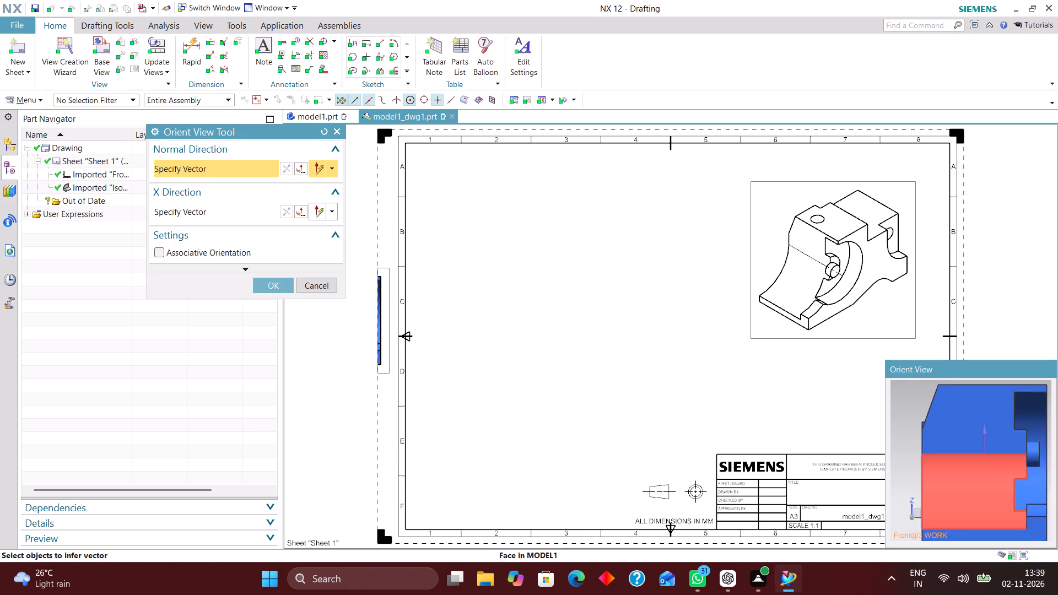
{"action": "middle_click_drag", "start_coordinate": [1045, 464], "coordinate": [997, 469]}
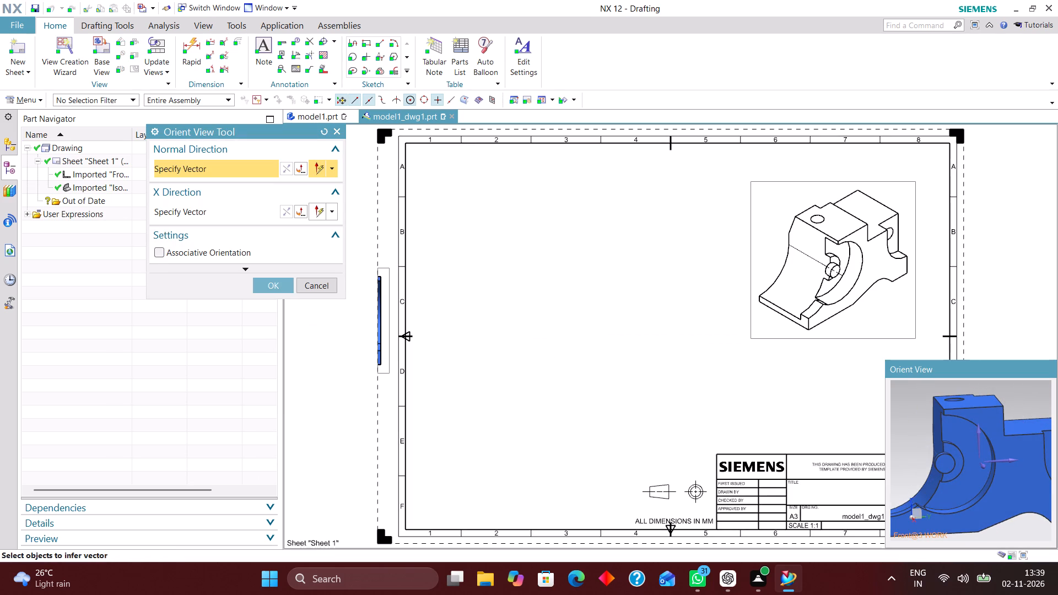
{"action": "right_click_drag", "start_coordinate": [1035, 402], "coordinate": [950, 401]}
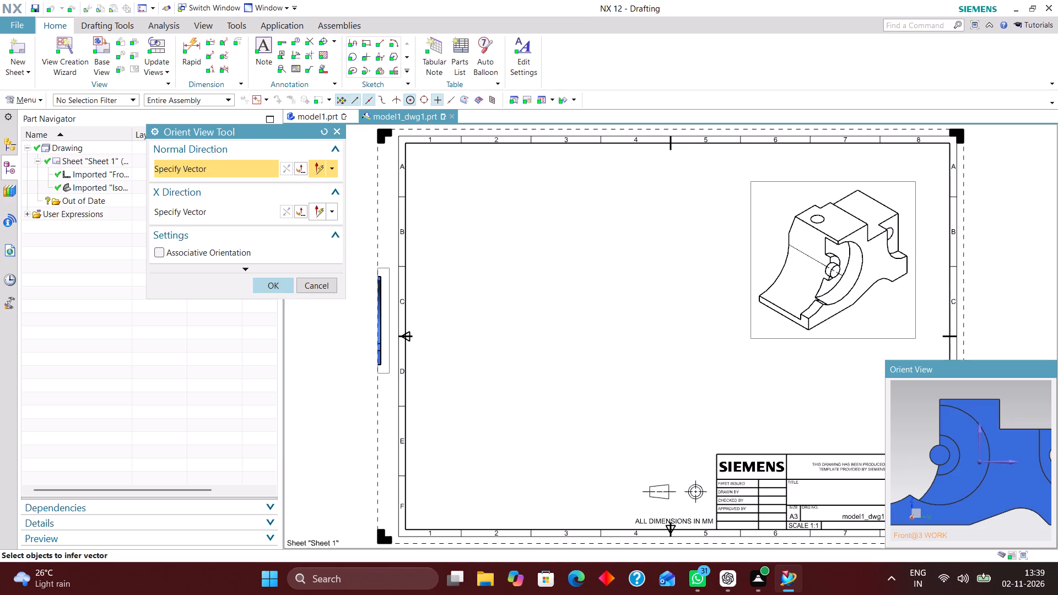
{"action": "left_click", "coordinate": [271, 289]}
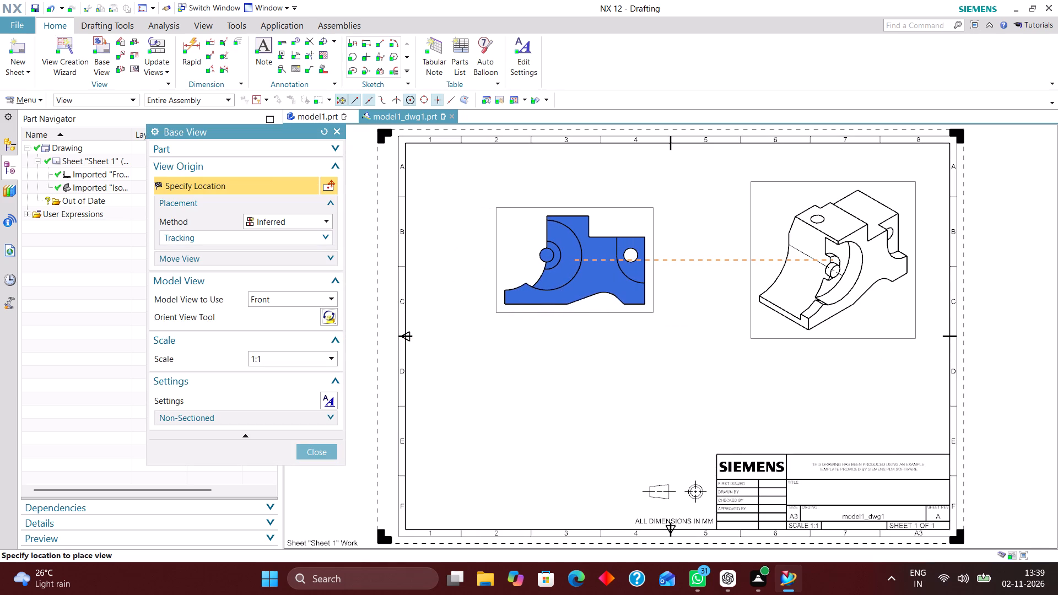
{"action": "left_click", "coordinate": [576, 257]}
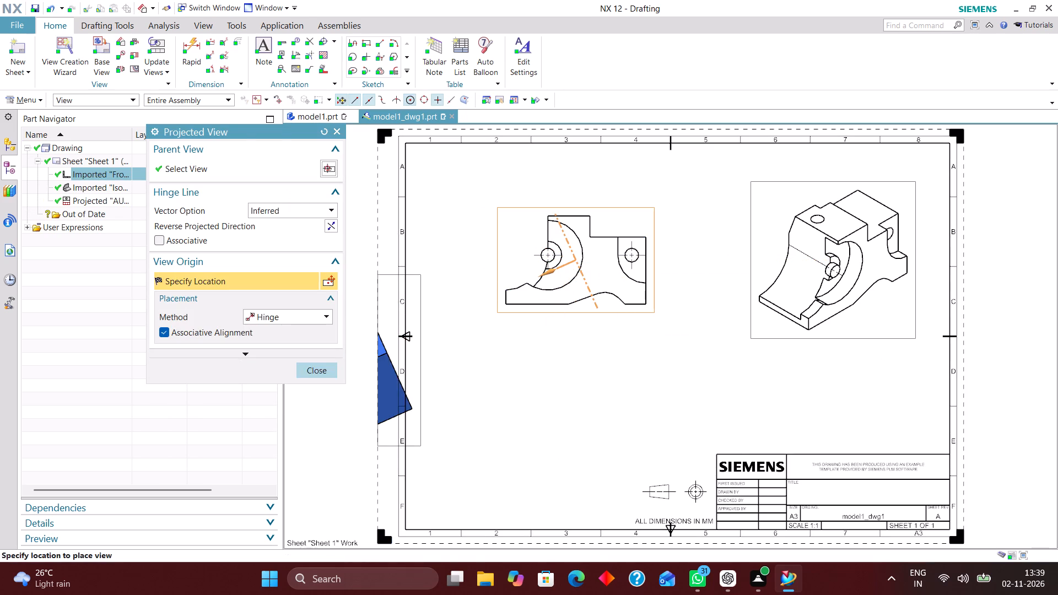
{"action": "left_click", "coordinate": [307, 372]}
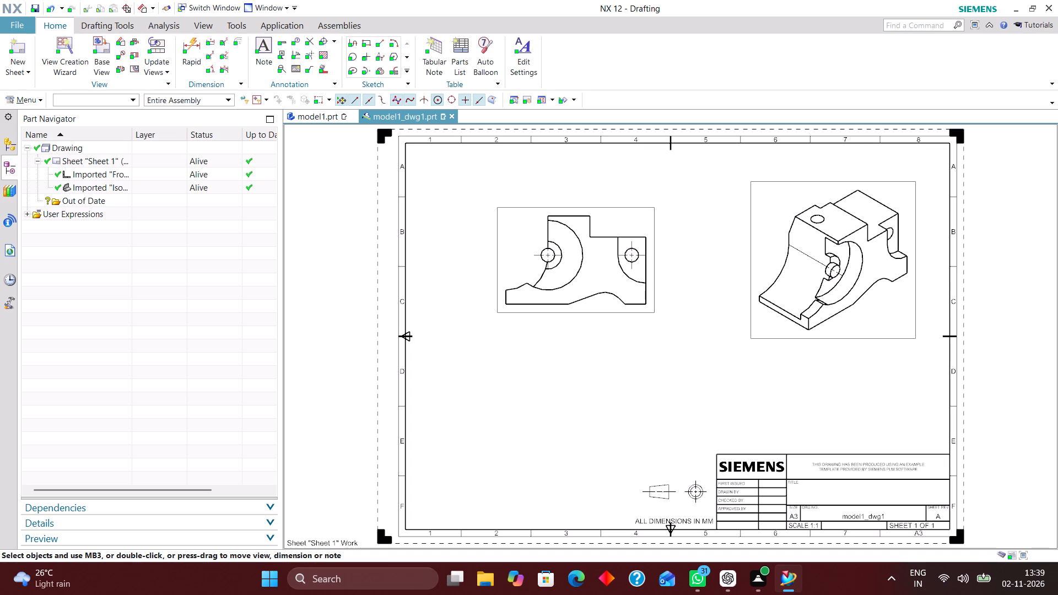
Place a Top base view at 1:1 scale in the lower-left area of the sheet, without projected views.
{"action": "left_click", "coordinate": [102, 46]}
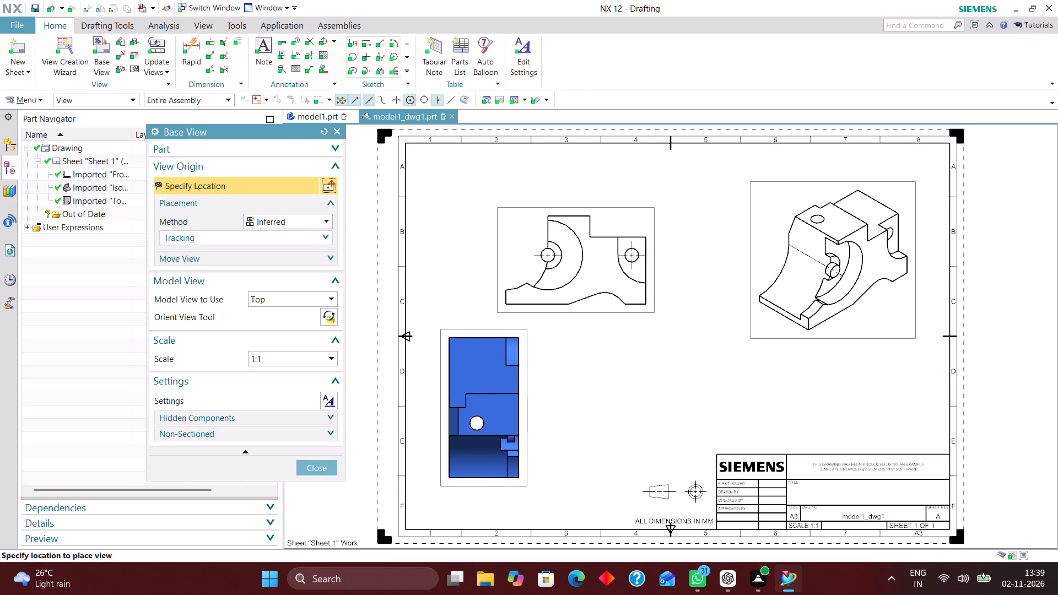
{"action": "left_click", "coordinate": [479, 406]}
{"action": "left_click", "coordinate": [325, 374]}
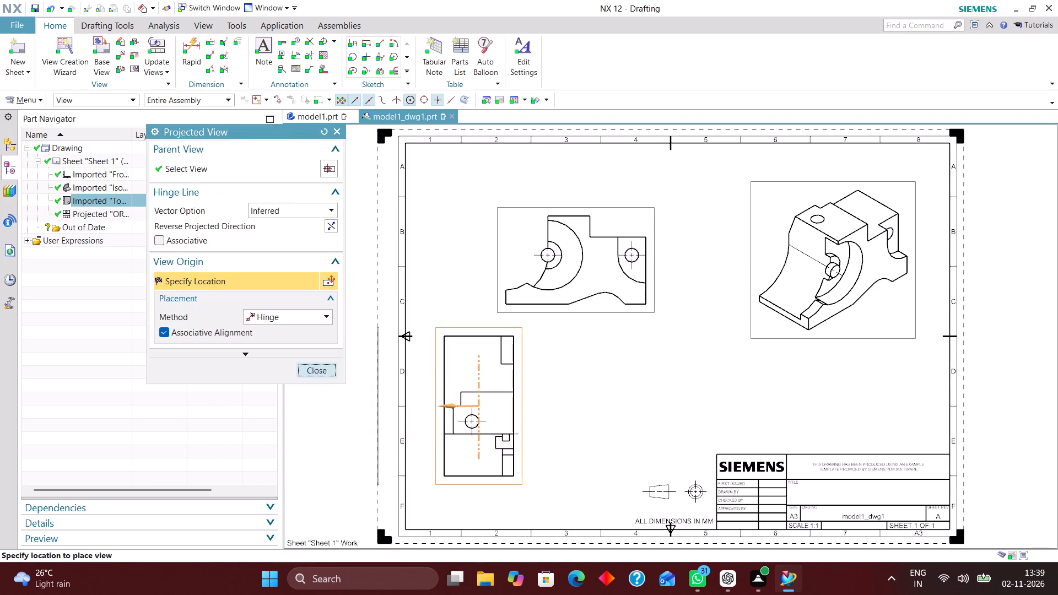
Reposition the side-profile view closer to the isometric view and shift the Top view slightly upward on the sheet.
{"action": "left_click_drag", "start_coordinate": [631, 204], "coordinate": [620, 167]}
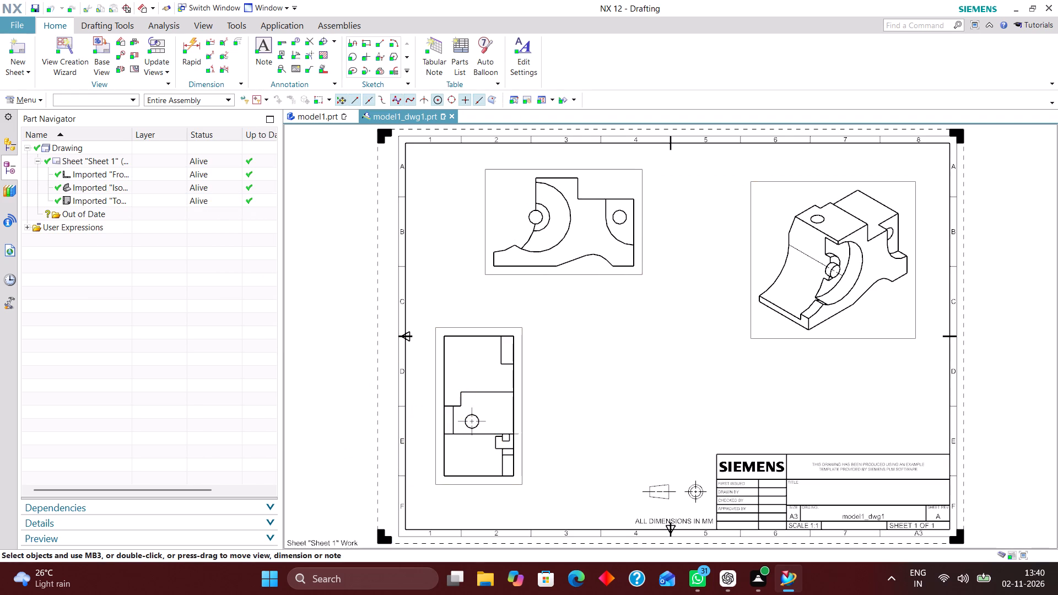
{"action": "left_click_drag", "start_coordinate": [620, 167], "coordinate": [682, 172]}
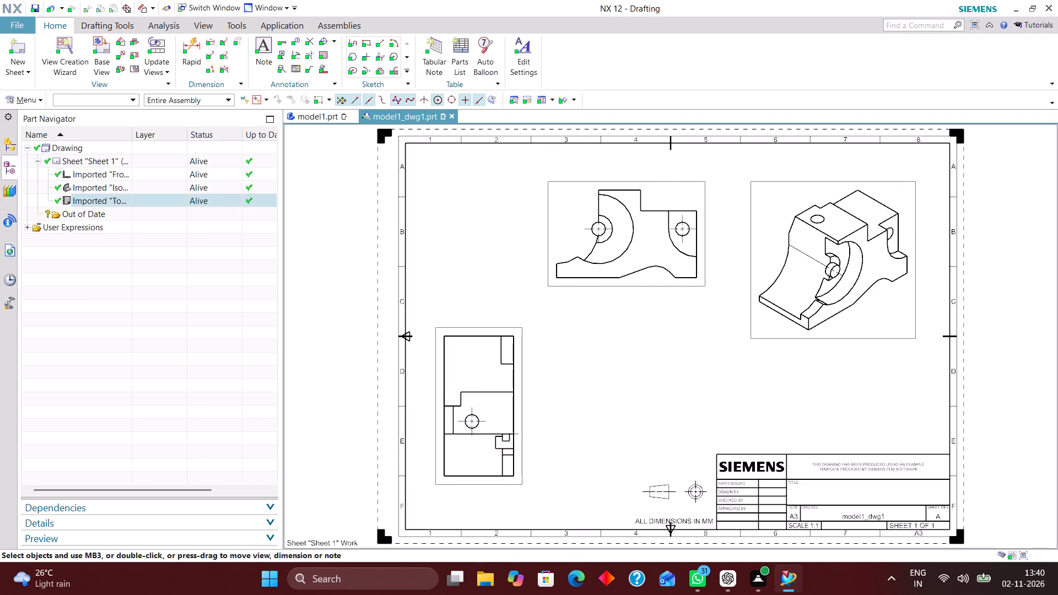
{"action": "left_click_drag", "start_coordinate": [506, 327], "coordinate": [514, 302]}
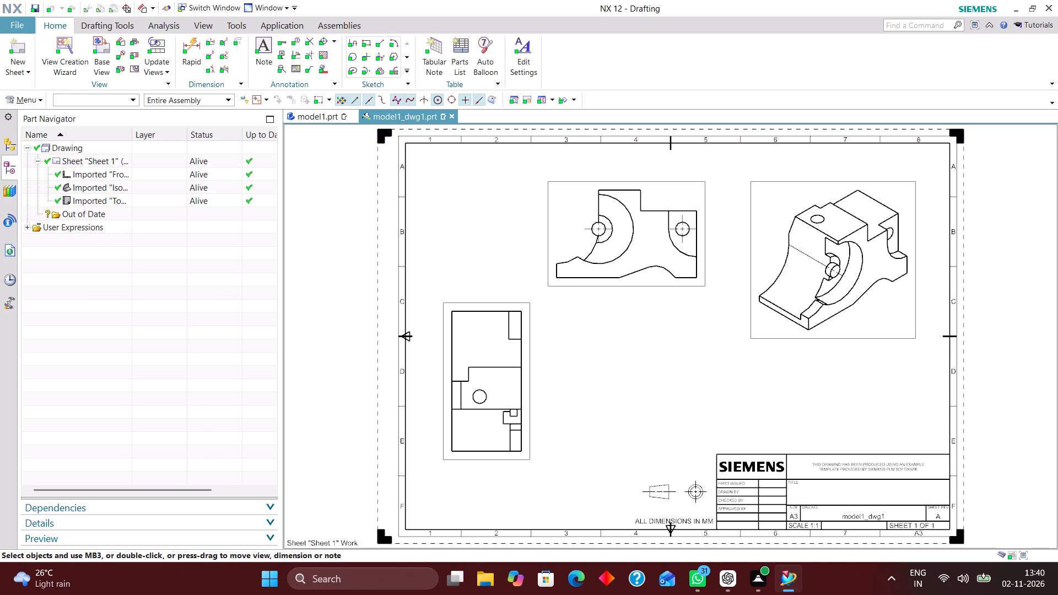
{"action": "left_click_drag", "start_coordinate": [514, 302], "coordinate": [512, 309]}
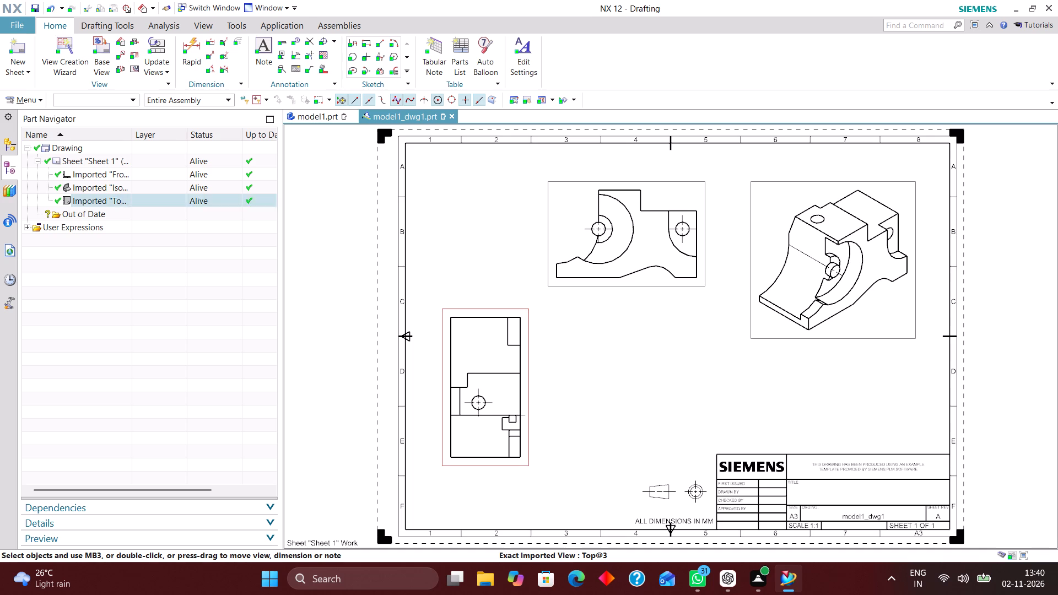
Place a Front base view at 1:1 scale beside the Top view, below the side-profile view, without projected views.
{"action": "left_click", "coordinate": [97, 45]}
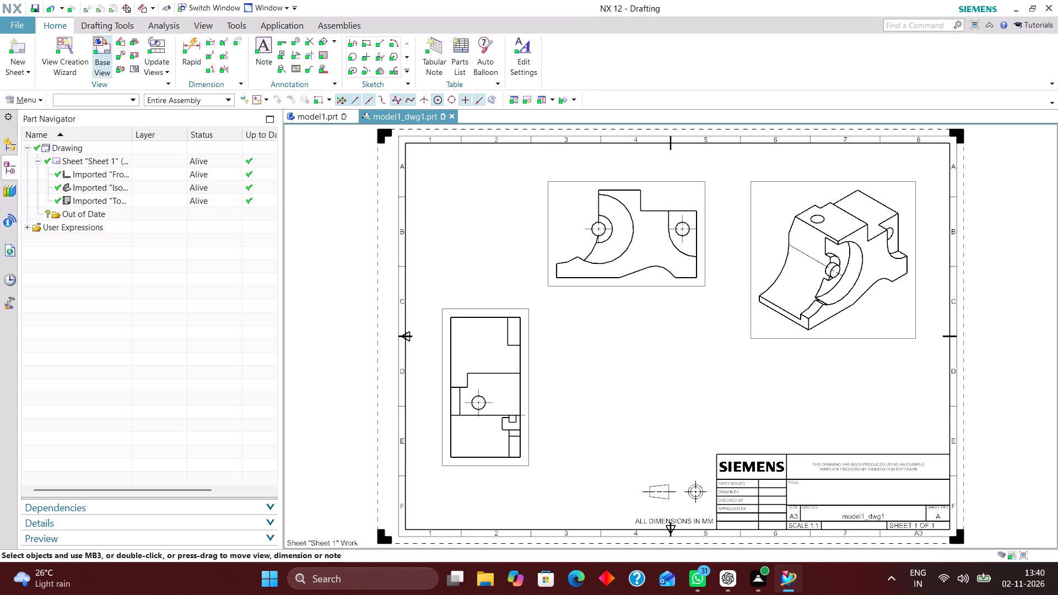
{"action": "left_click", "coordinate": [293, 301]}
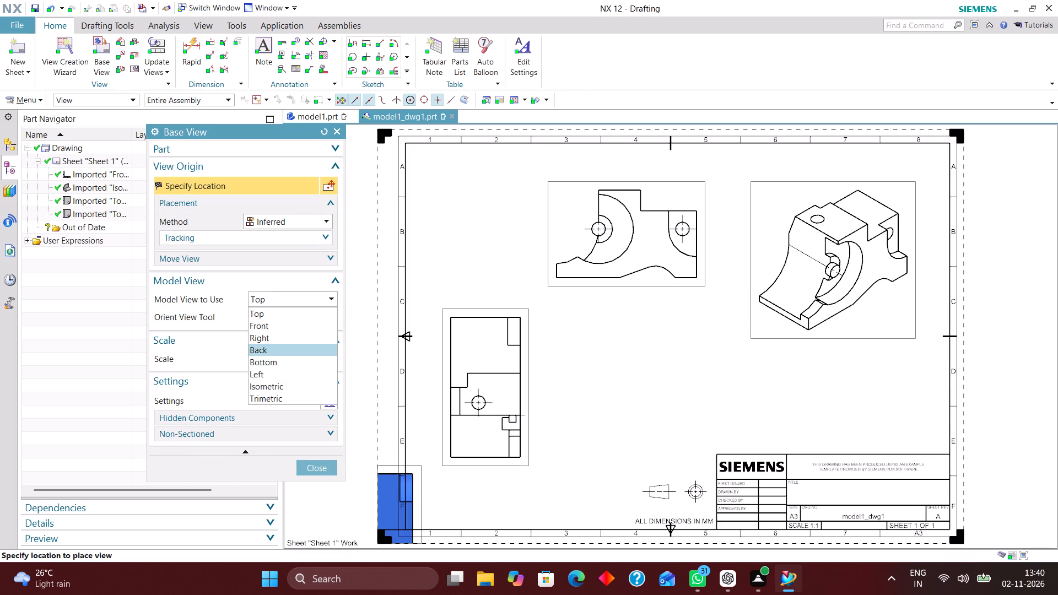
{"action": "left_click", "coordinate": [279, 326]}
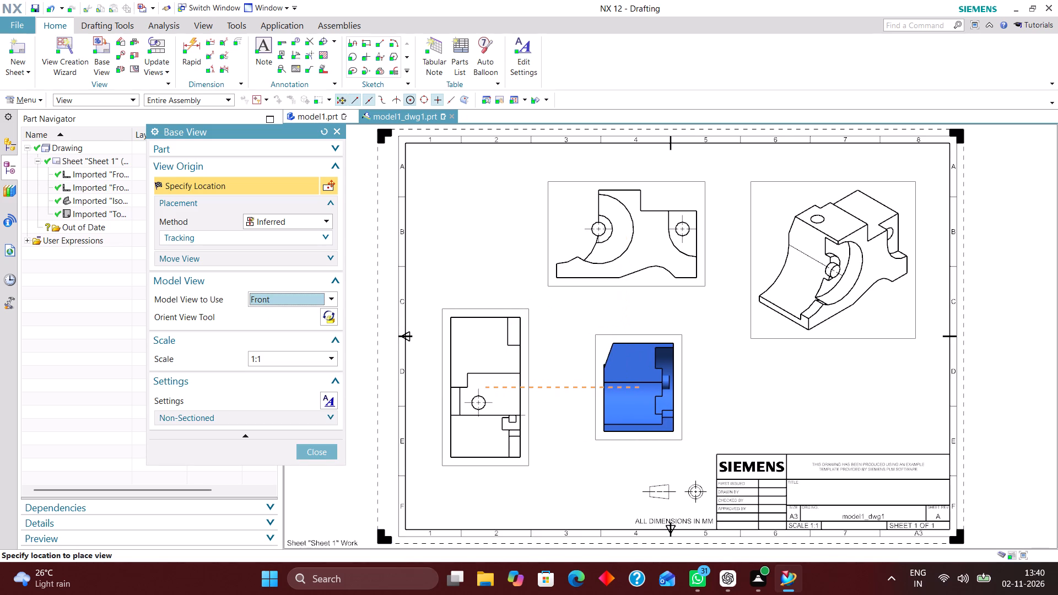
{"action": "left_click", "coordinate": [636, 392]}
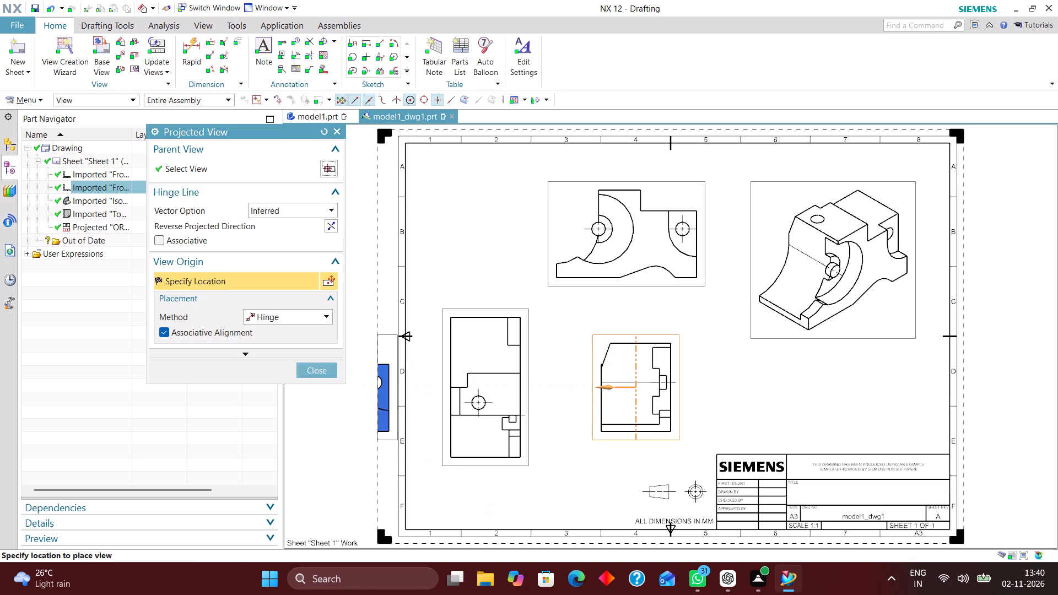
{"action": "left_click", "coordinate": [308, 366]}
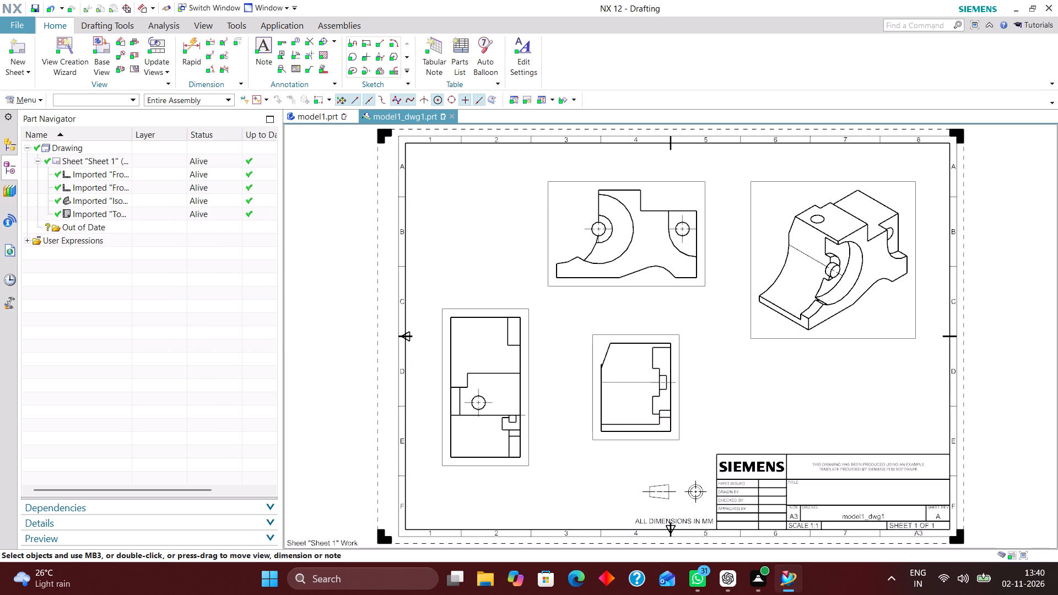
Examine the edges where the slanted corner meets the vertical side in the lower Front view.
{"action": "scroll", "coordinate": [601, 375], "scroll_direction": "up", "scroll_amount": 4}
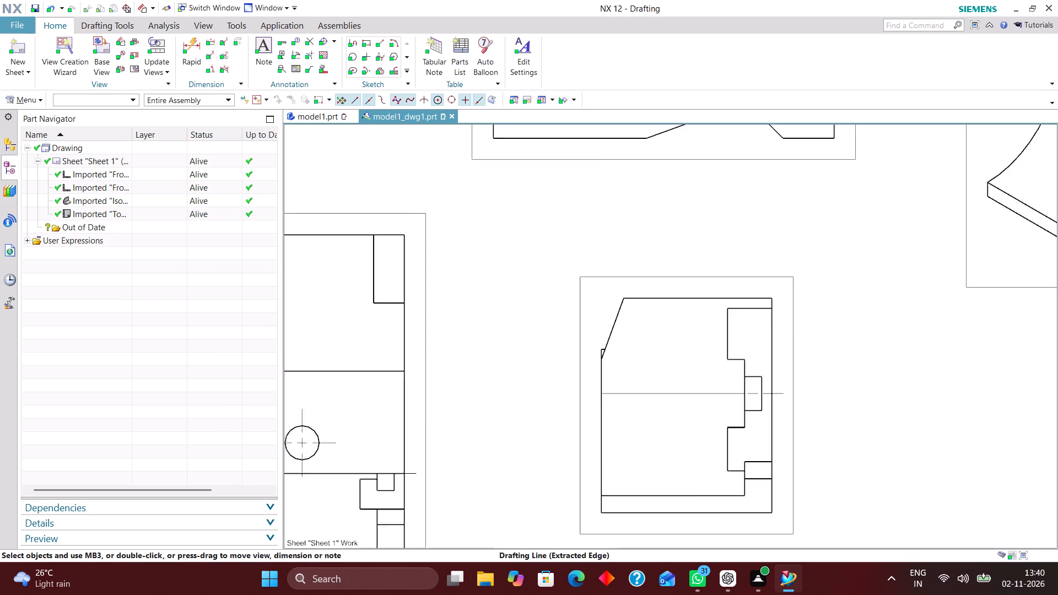
{"action": "scroll", "coordinate": [601, 375], "scroll_direction": "up", "scroll_amount": 7}
{"action": "scroll", "coordinate": [607, 351], "scroll_direction": "down", "scroll_amount": 10}
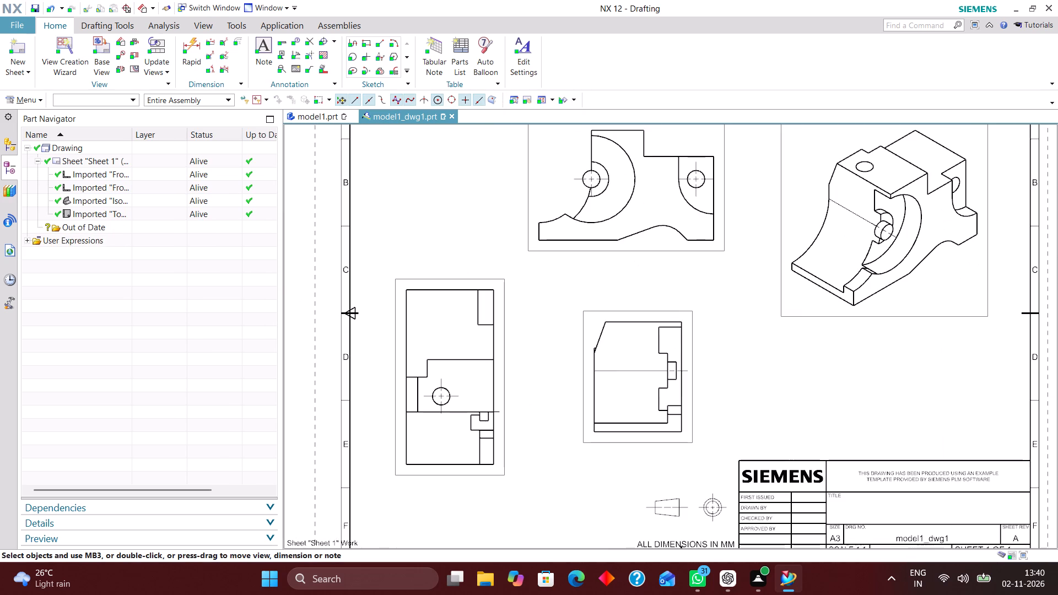
{"action": "scroll", "coordinate": [585, 350], "scroll_direction": "up", "scroll_amount": 13}
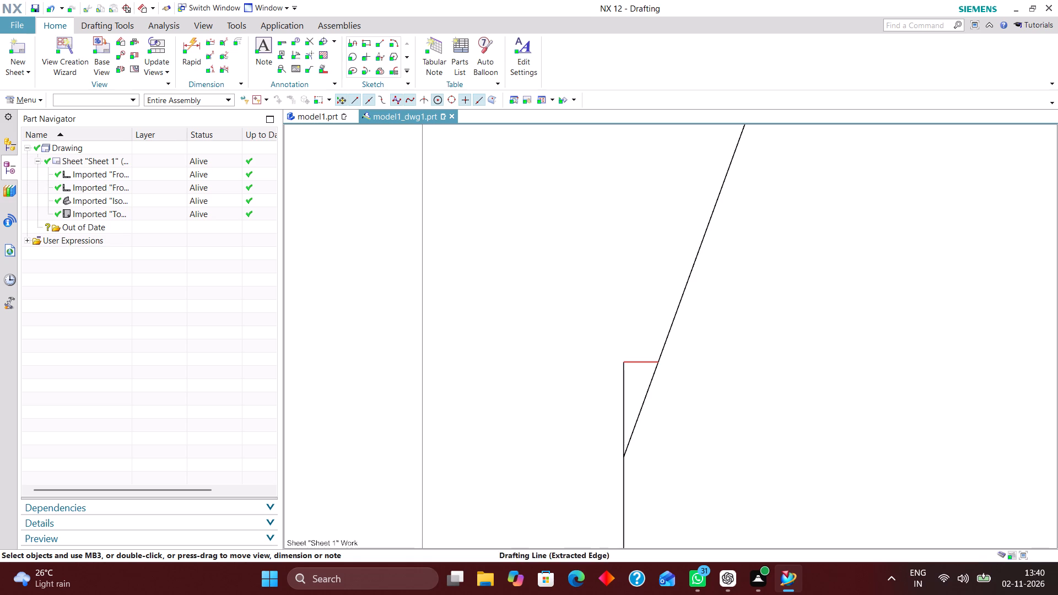
{"action": "right_click_drag", "start_coordinate": [636, 360], "coordinate": [634, 383]}
{"action": "right_click_drag", "start_coordinate": [622, 377], "coordinate": [618, 420]}
{"action": "scroll", "coordinate": [589, 338], "scroll_direction": "down", "scroll_amount": 8}
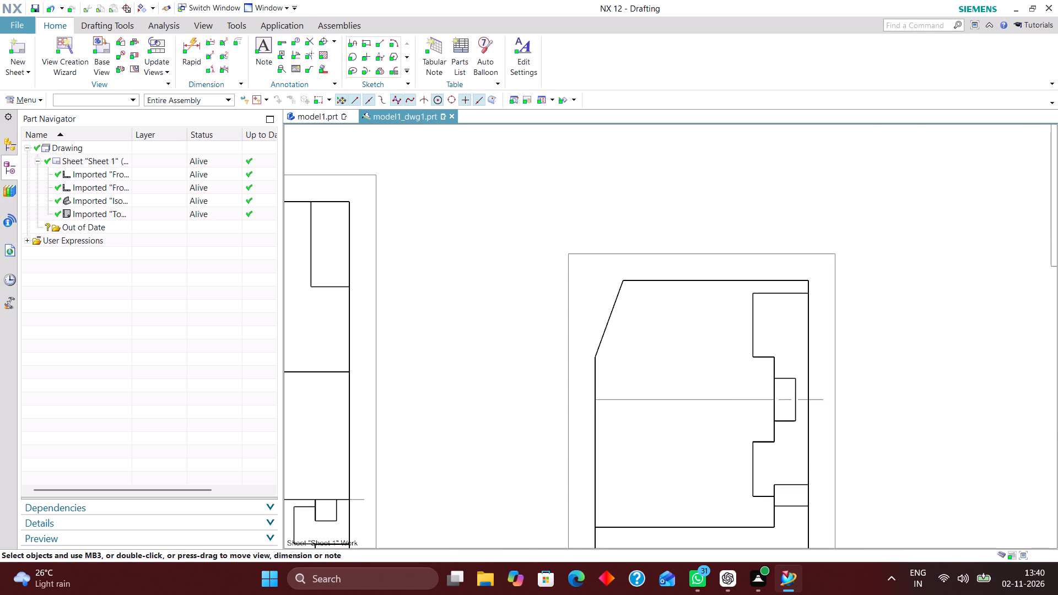
{"action": "scroll", "coordinate": [577, 338], "scroll_direction": "down", "scroll_amount": 4}
Shift the lower Front view slightly to the right, away from the Top view, and check the whole sheet layout.
{"action": "right_click_drag", "start_coordinate": [841, 371], "coordinate": [726, 367]}
{"action": "scroll", "coordinate": [696, 380], "scroll_direction": "up", "scroll_amount": 1}
{"action": "left_click_drag", "start_coordinate": [699, 384], "coordinate": [721, 388]}
{"action": "scroll", "coordinate": [700, 363], "scroll_direction": "down", "scroll_amount": 4}
{"action": "scroll", "coordinate": [706, 390], "scroll_direction": "up", "scroll_amount": 3}
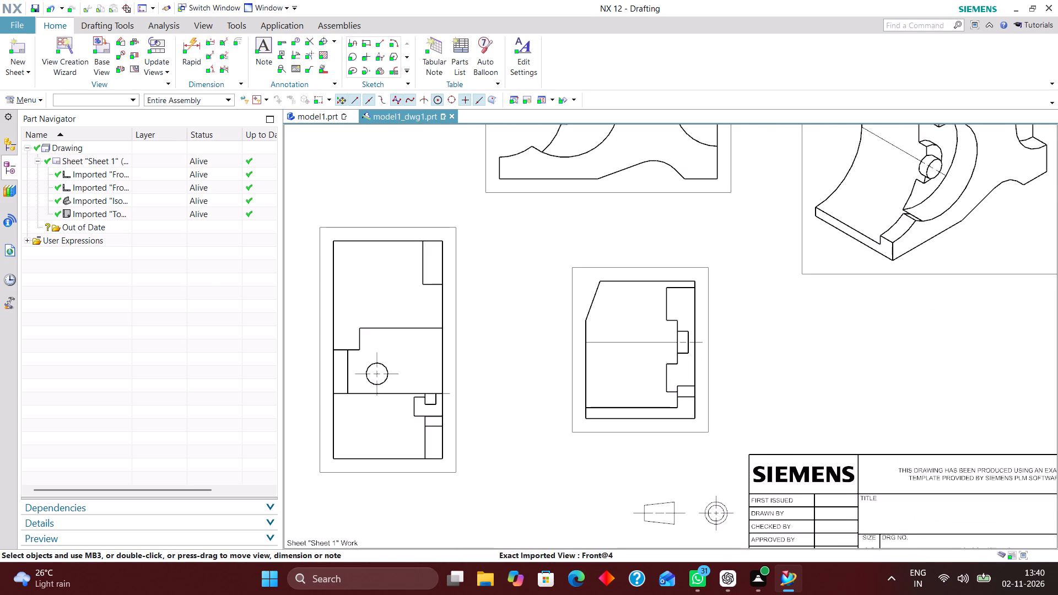
{"action": "right_click_drag", "start_coordinate": [805, 345], "coordinate": [741, 396]}
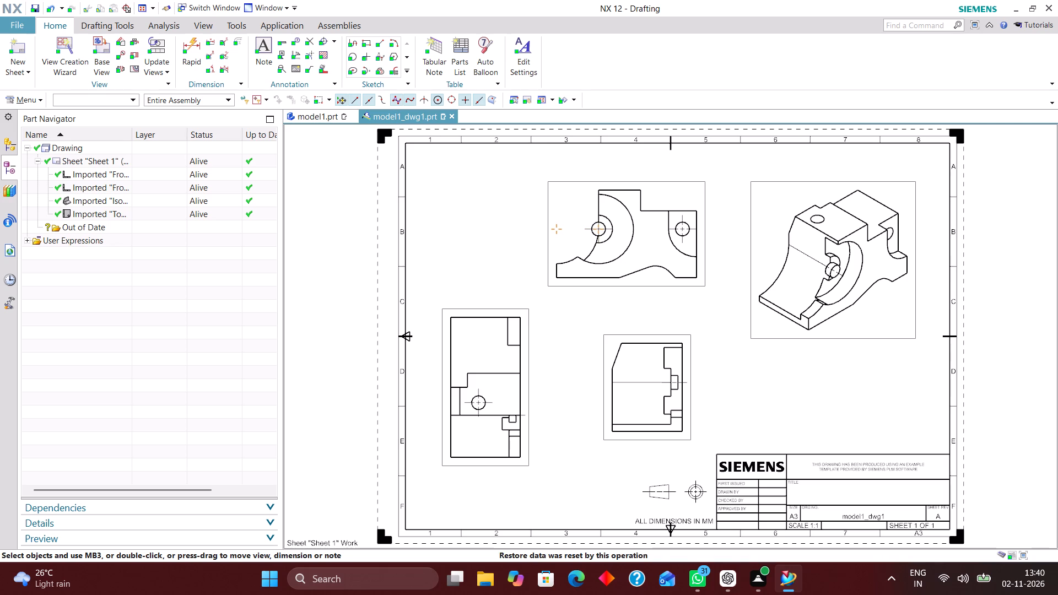
Set the side 1 leader and dimension arrowhead type to Open Arrow in the Drafting Preferences.
{"action": "left_click", "coordinate": [37, 100]}
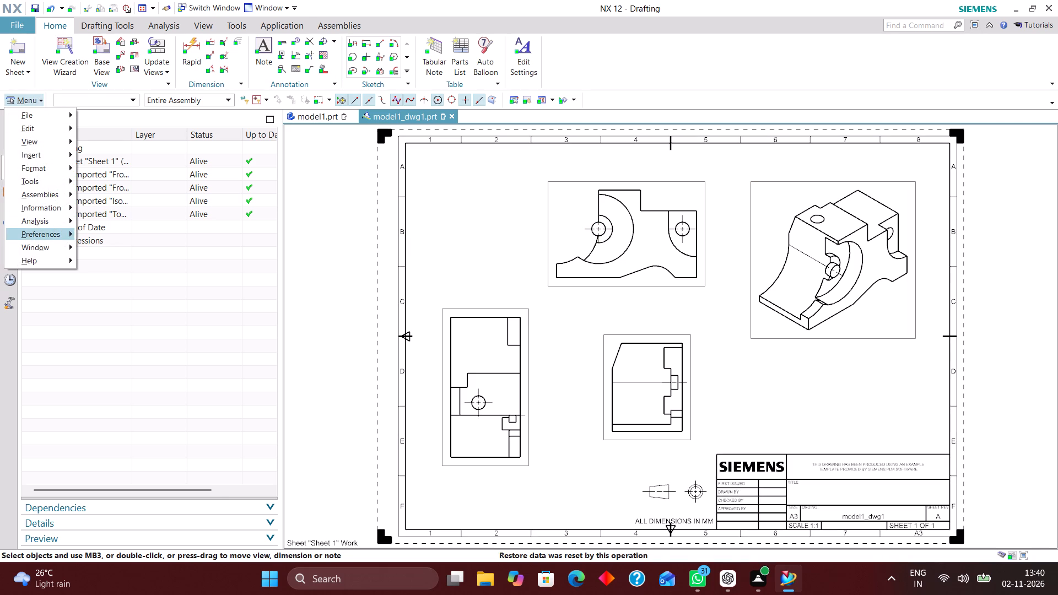
{"action": "left_click", "coordinate": [44, 232]}
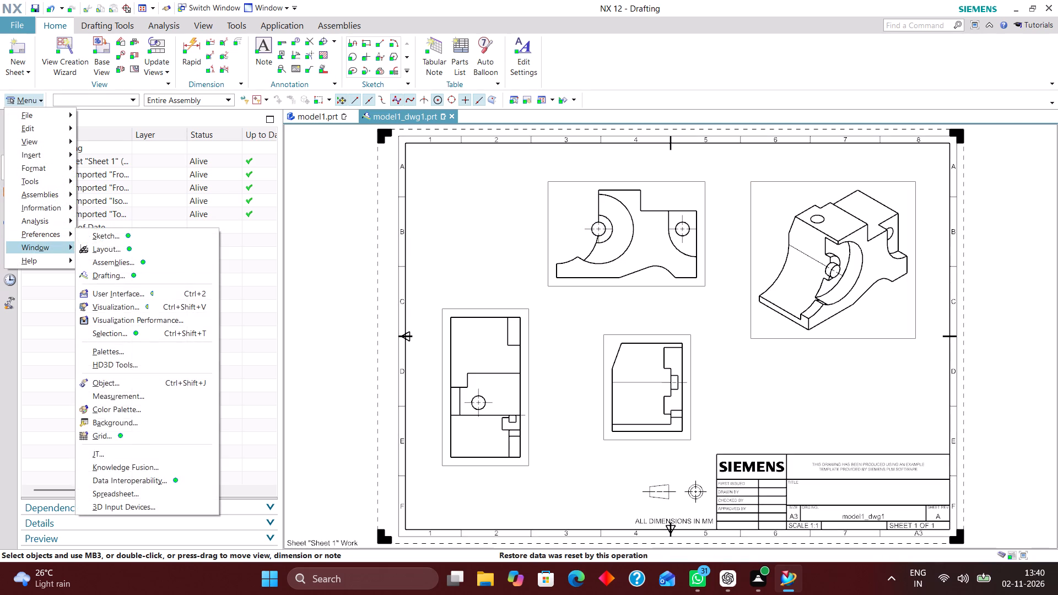
{"action": "left_click", "coordinate": [58, 232]}
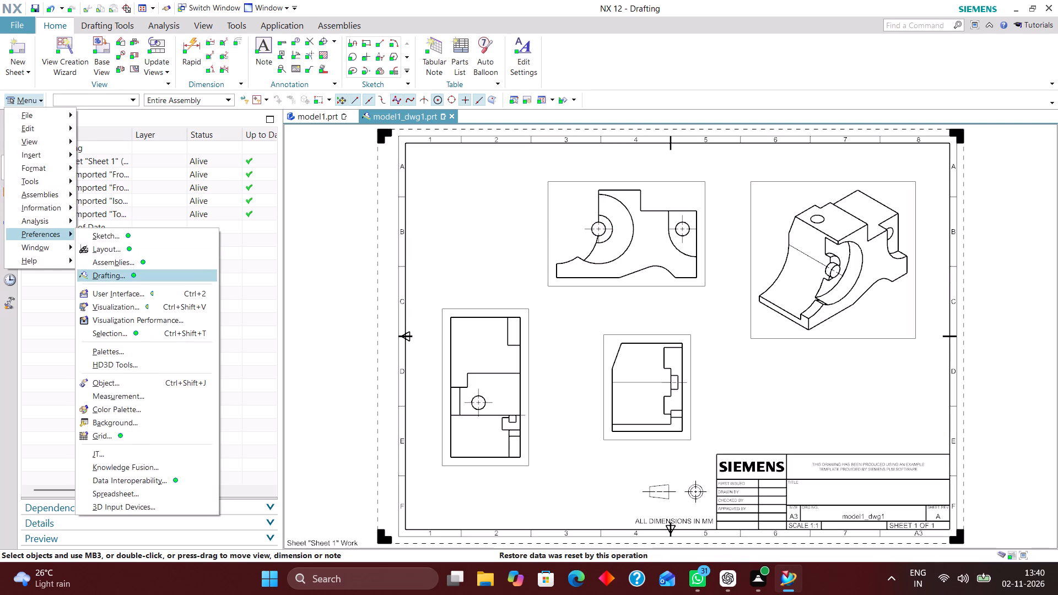
{"action": "left_click", "coordinate": [128, 278]}
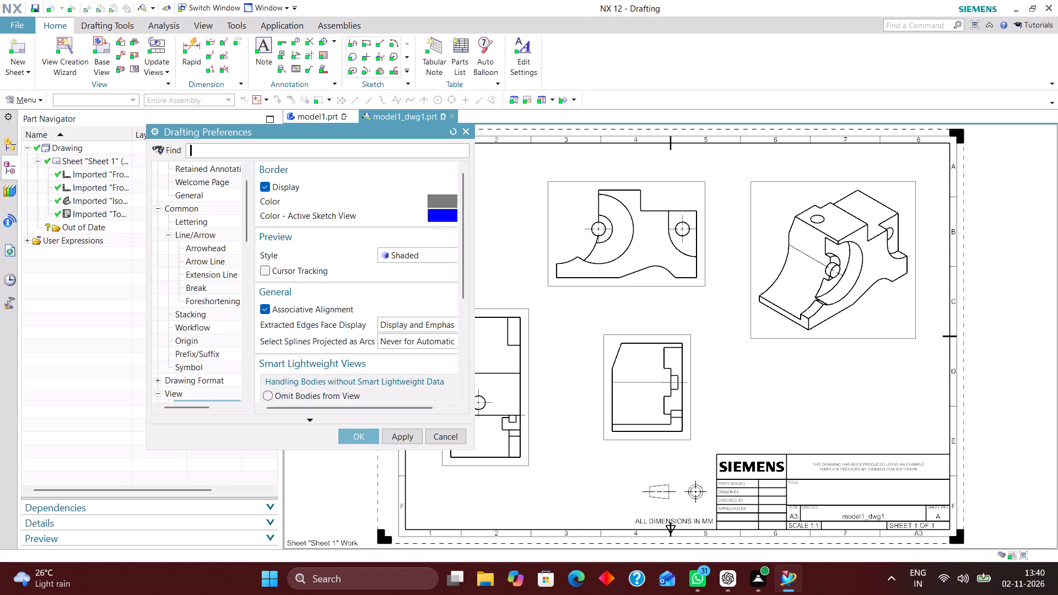
{"action": "scroll", "coordinate": [215, 246], "scroll_direction": "up", "scroll_amount": 3}
{"action": "left_click", "coordinate": [203, 286]}
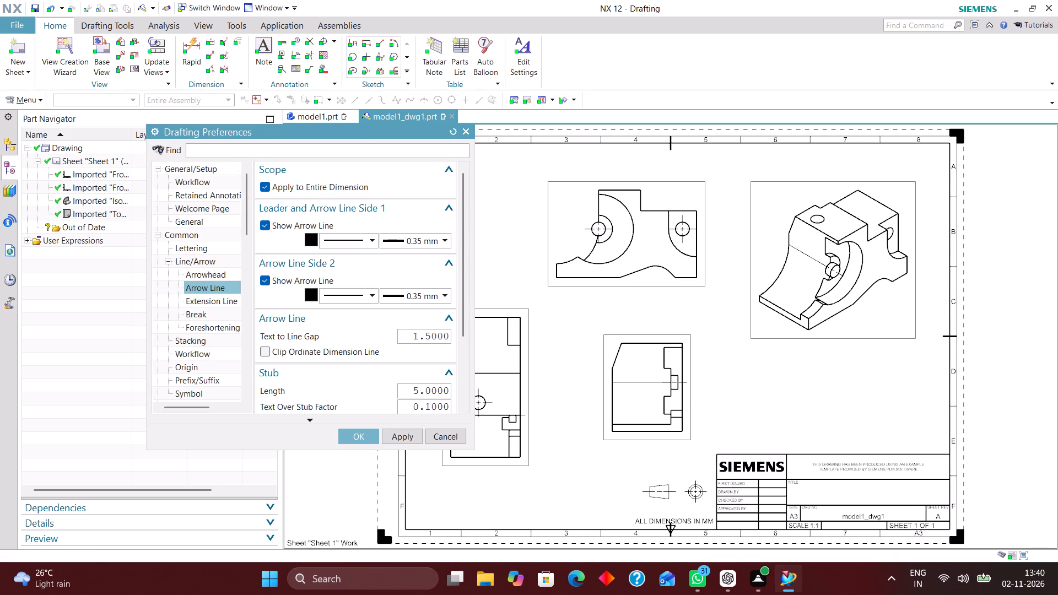
{"action": "left_click", "coordinate": [209, 274]}
{"action": "left_click", "coordinate": [380, 276]}
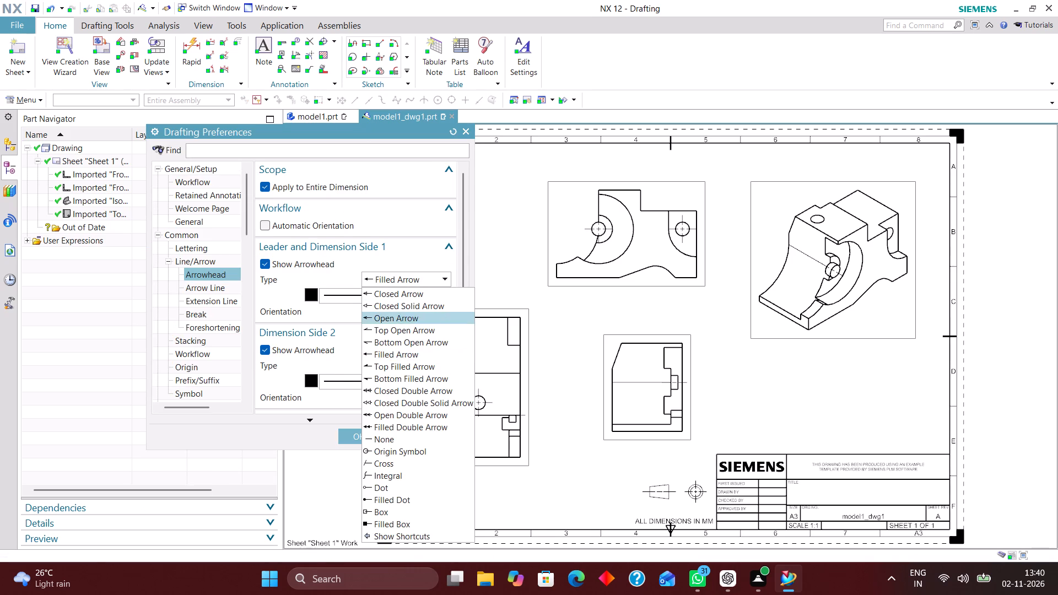
{"action": "left_click", "coordinate": [384, 318]}
Set the dimension extension line gap to 2 in the Drafting Preferences.
{"action": "left_click", "coordinate": [202, 301]}
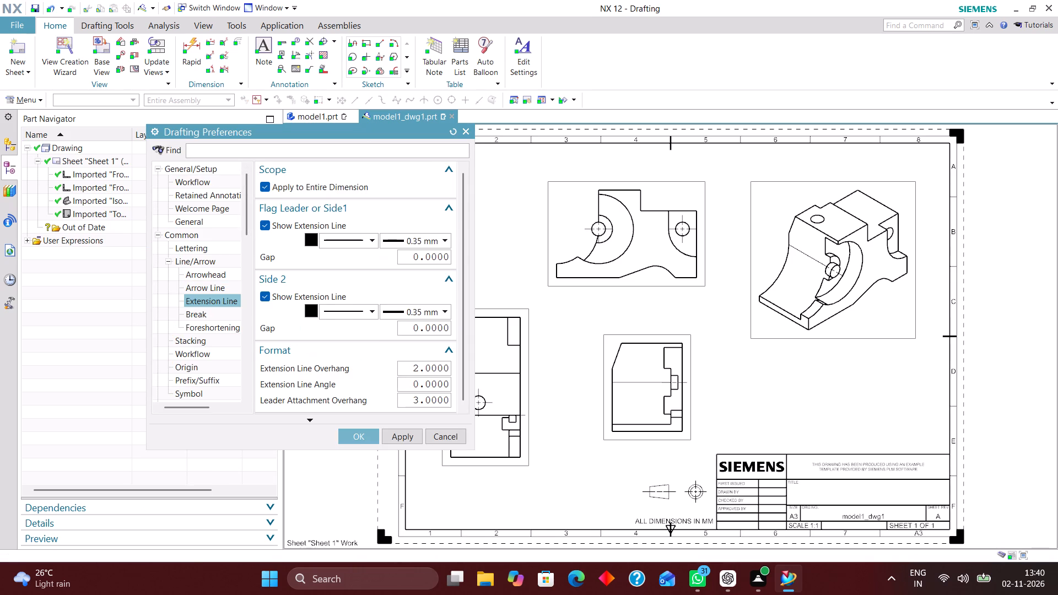
{"action": "left_click_drag", "start_coordinate": [412, 254], "coordinate": [620, 261]}
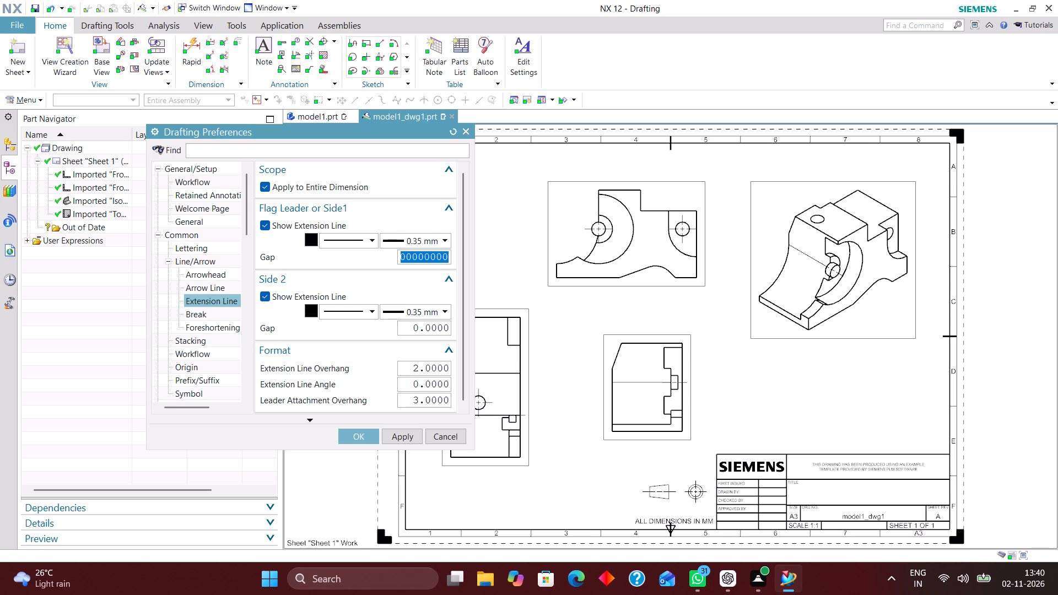
{"action": "key", "text": "2"}
{"action": "key", "text": "Return"}
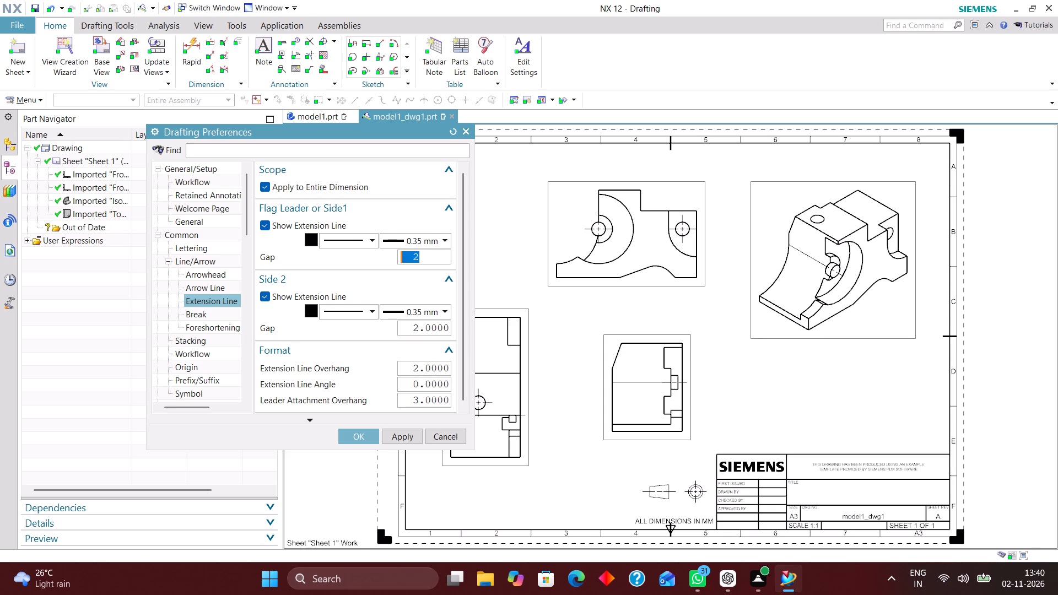
Set the dimension text's decimal delimiter to Period and accept the Drafting Preferences.
{"action": "scroll", "coordinate": [230, 327], "scroll_direction": "down", "scroll_amount": 17}
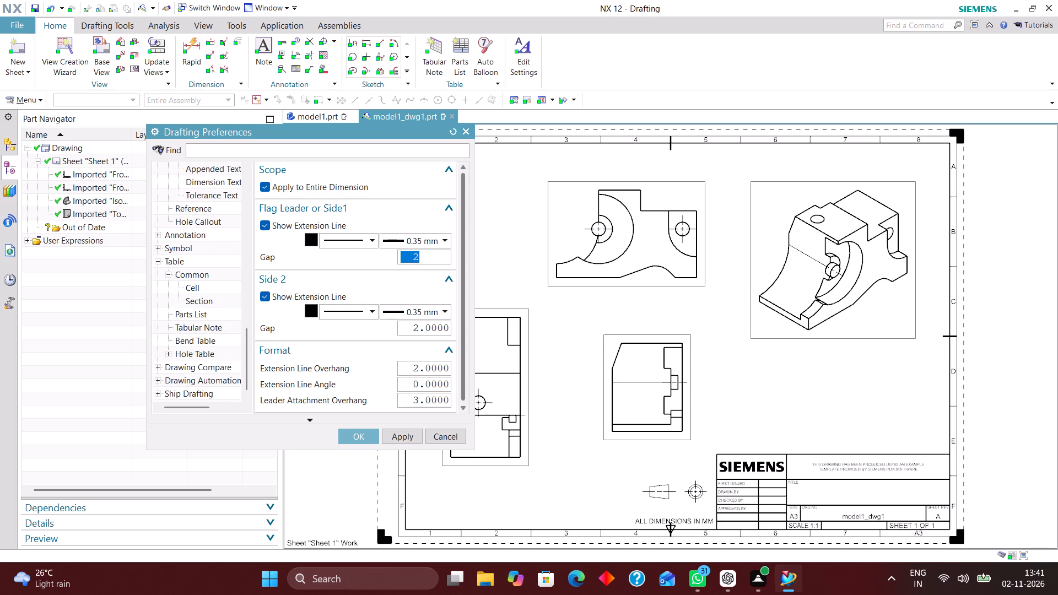
{"action": "scroll", "coordinate": [225, 304], "scroll_direction": "down", "scroll_amount": 7}
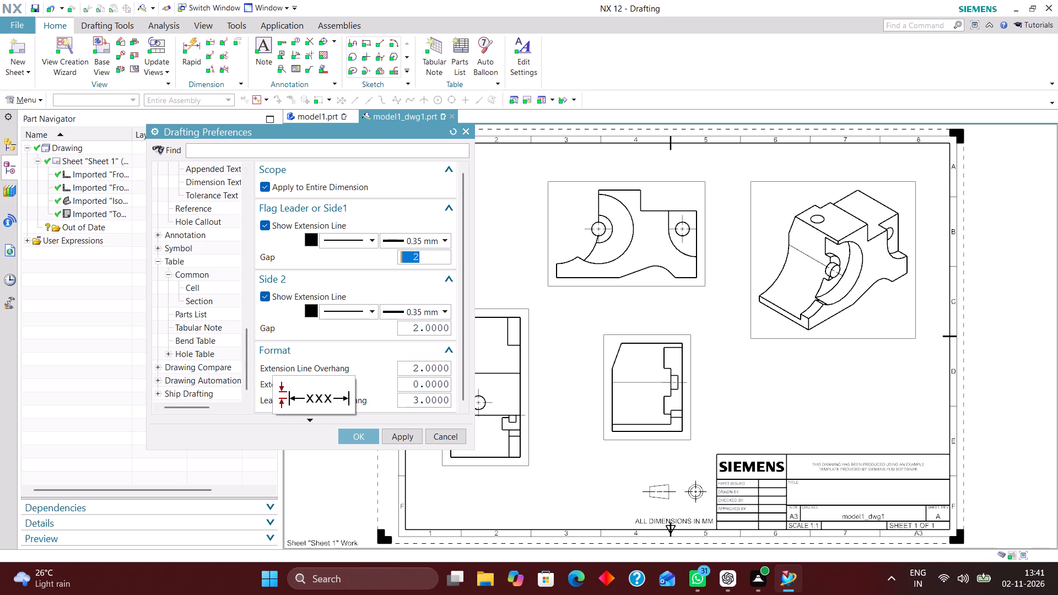
{"action": "scroll", "coordinate": [180, 324], "scroll_direction": "down", "scroll_amount": 9}
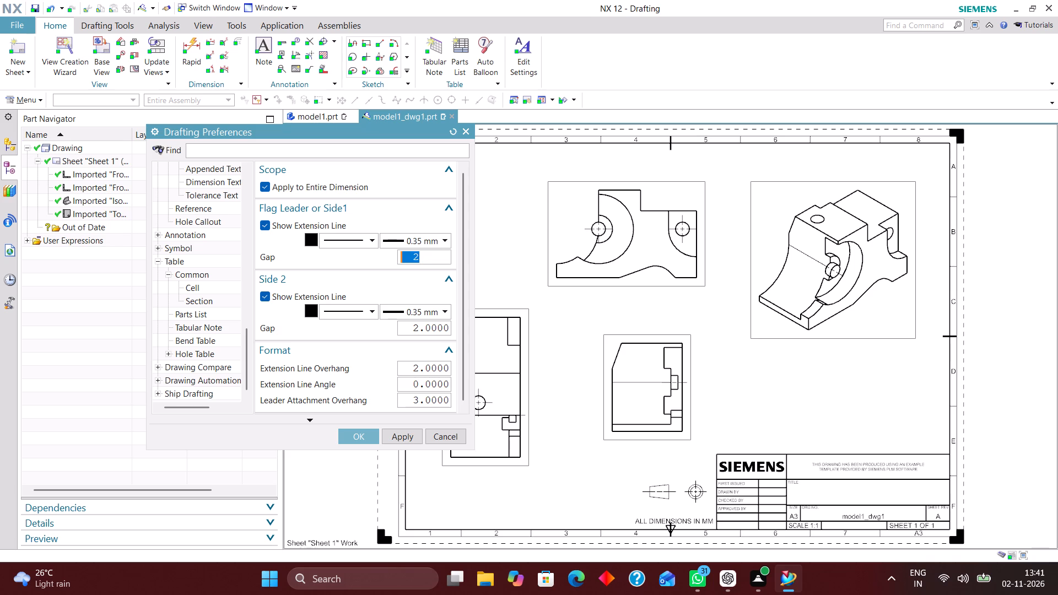
{"action": "scroll", "coordinate": [183, 329], "scroll_direction": "down", "scroll_amount": 4}
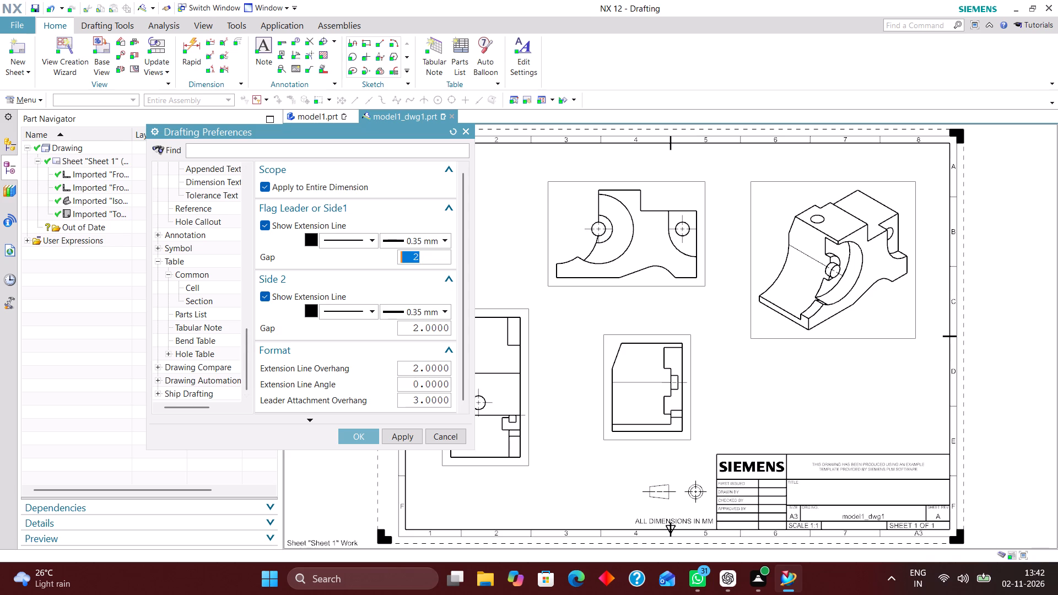
{"action": "left_click", "coordinate": [193, 261]}
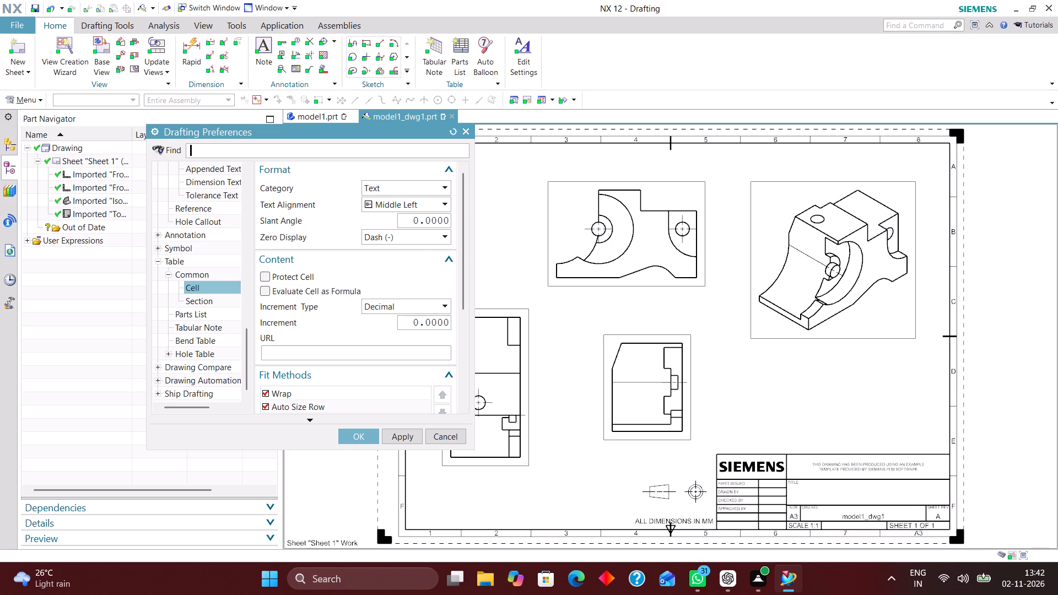
{"action": "scroll", "coordinate": [201, 249], "scroll_direction": "up", "scroll_amount": 3}
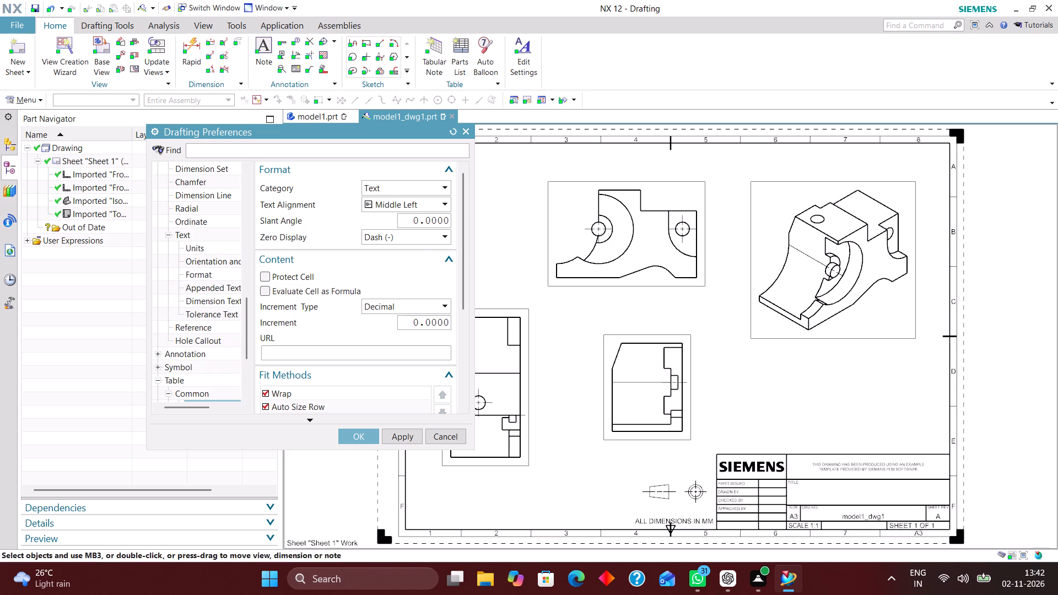
{"action": "left_click", "coordinate": [214, 247]}
{"action": "left_click", "coordinate": [408, 238]}
{"action": "left_click", "coordinate": [403, 252]}
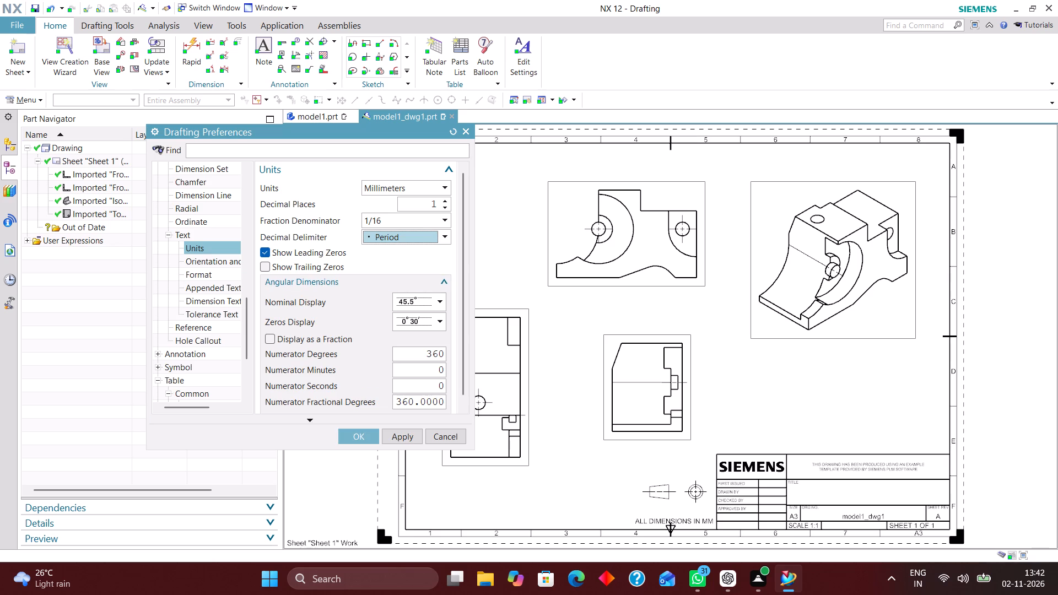
{"action": "left_click", "coordinate": [369, 436]}
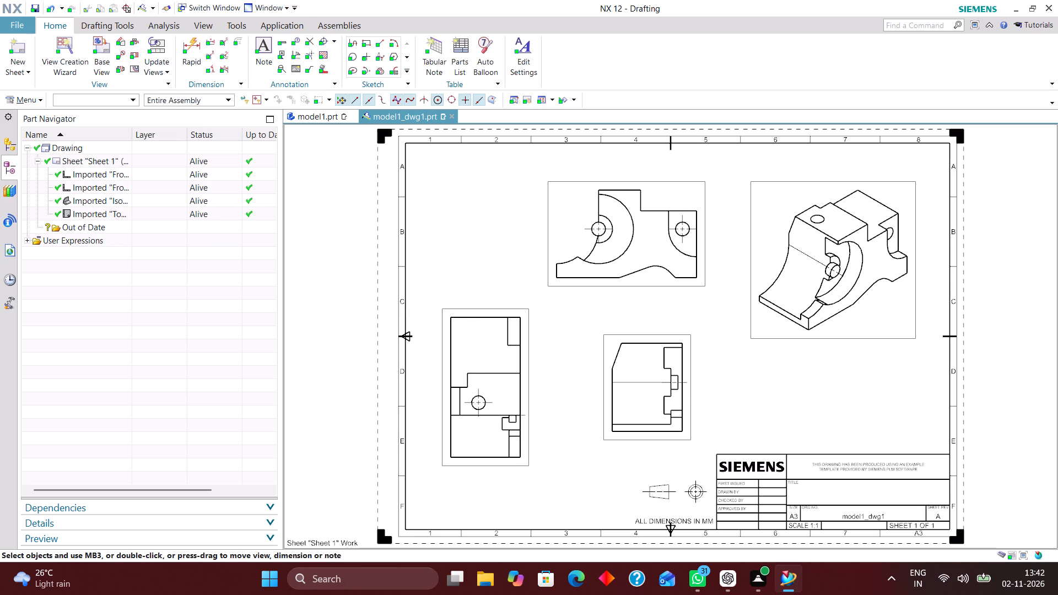
Dimension the overall base length of the side-profile view with an inferred Rapid Dimension placed below the view.
{"action": "scroll", "coordinate": [494, 338], "scroll_direction": "up", "scroll_amount": 1}
{"action": "right_click_drag", "start_coordinate": [589, 296], "coordinate": [527, 331]}
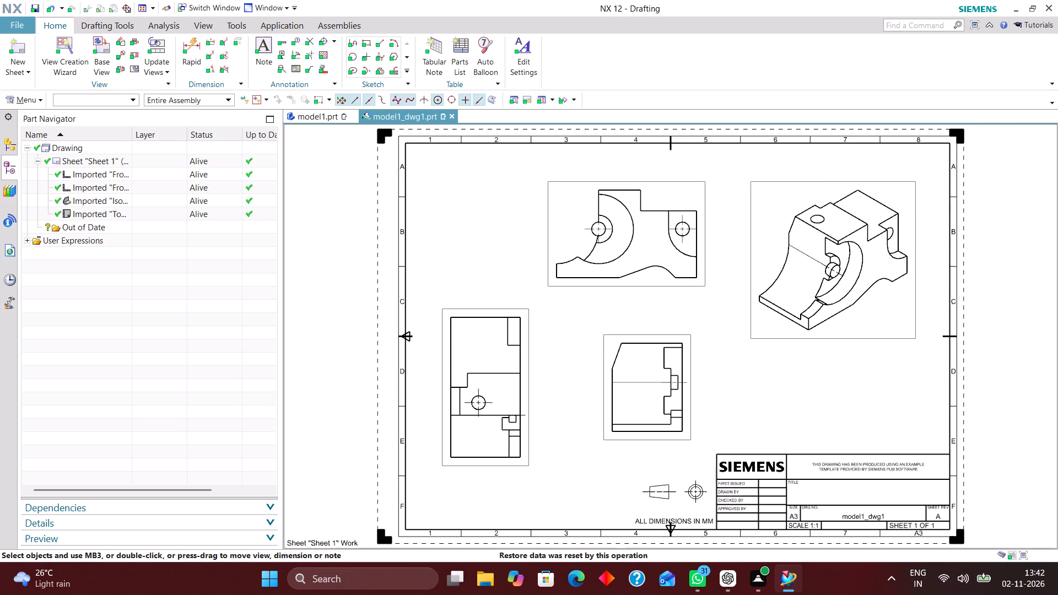
{"action": "left_click", "coordinate": [191, 40]}
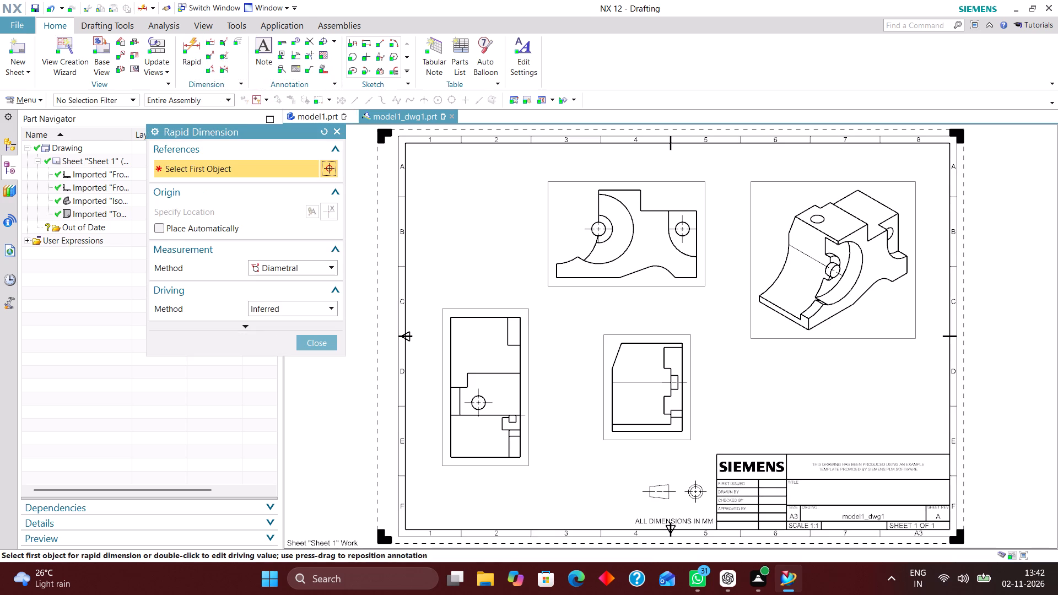
{"action": "left_click", "coordinate": [325, 269]}
{"action": "left_click", "coordinate": [321, 278]}
{"action": "scroll", "coordinate": [558, 282], "scroll_direction": "up", "scroll_amount": 4}
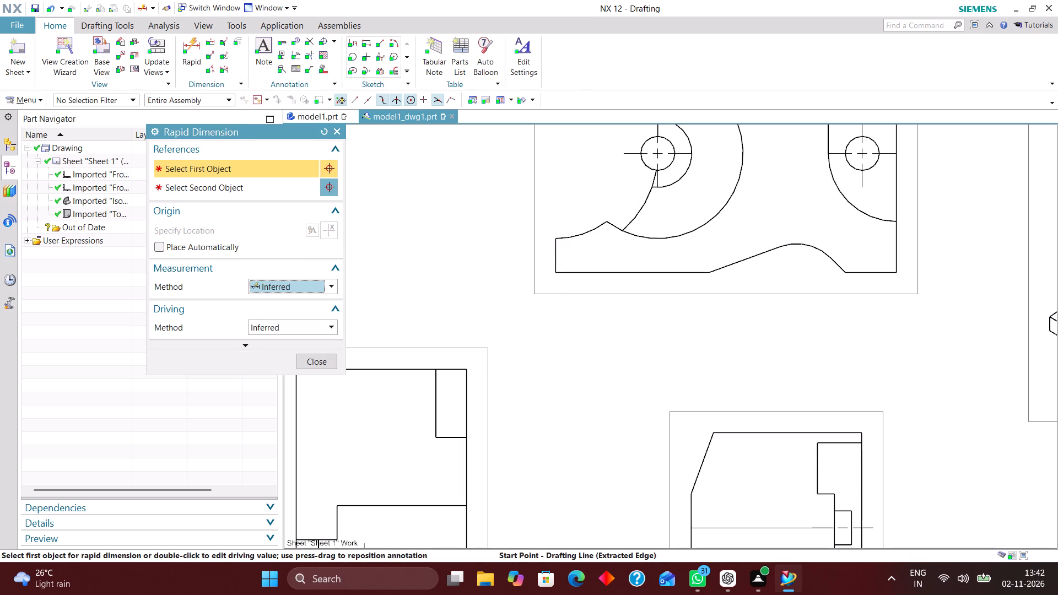
{"action": "left_click", "coordinate": [554, 273]}
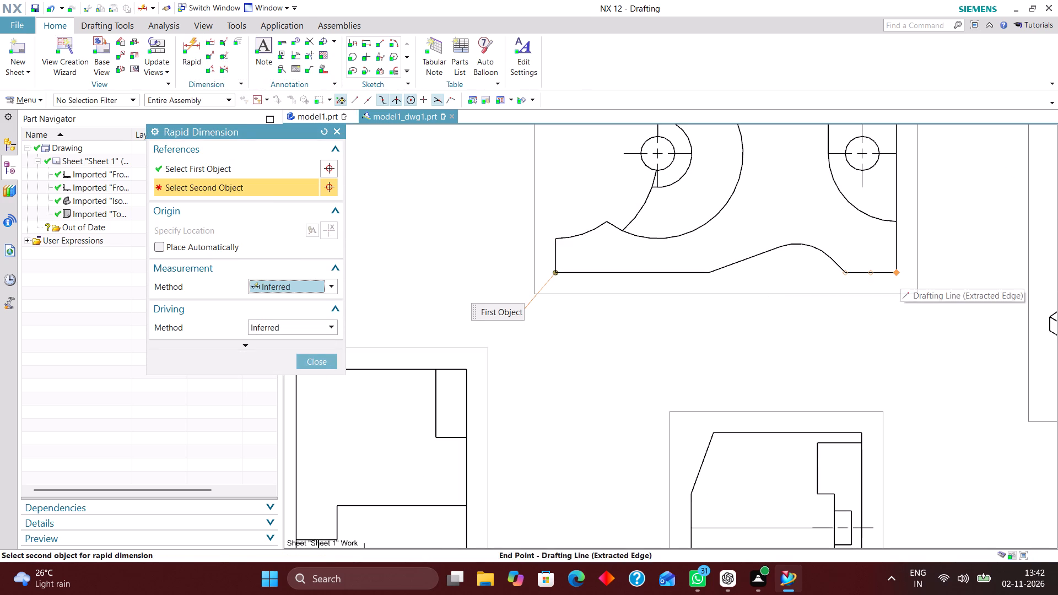
{"action": "left_click", "coordinate": [899, 273]}
{"action": "left_click", "coordinate": [728, 365]}
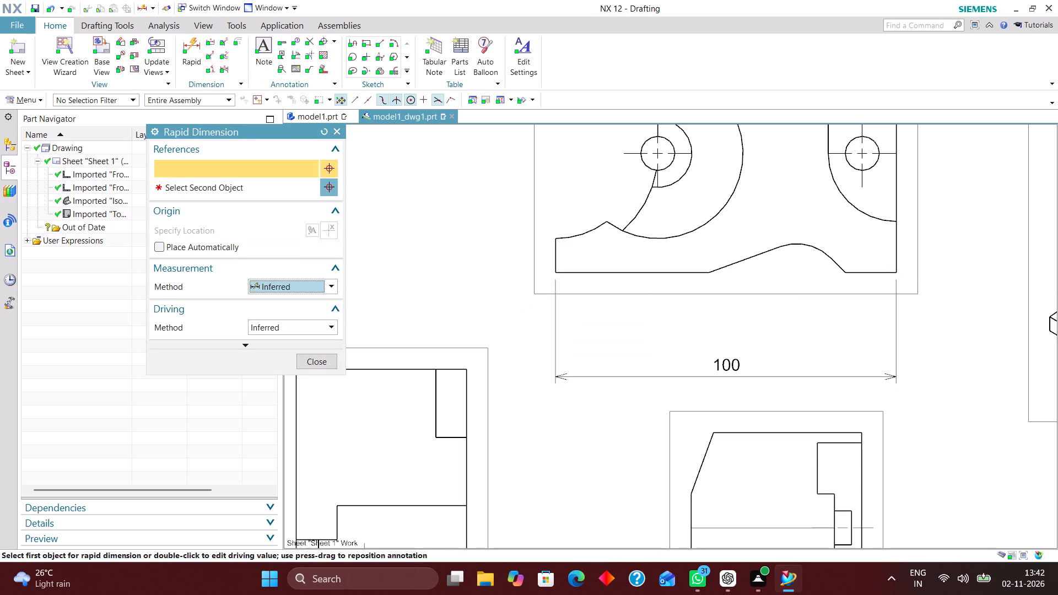
Dimension the left and right flat bottom edges of the side-profile view, placing both above the overall length dimension.
{"action": "left_click", "coordinate": [554, 271]}
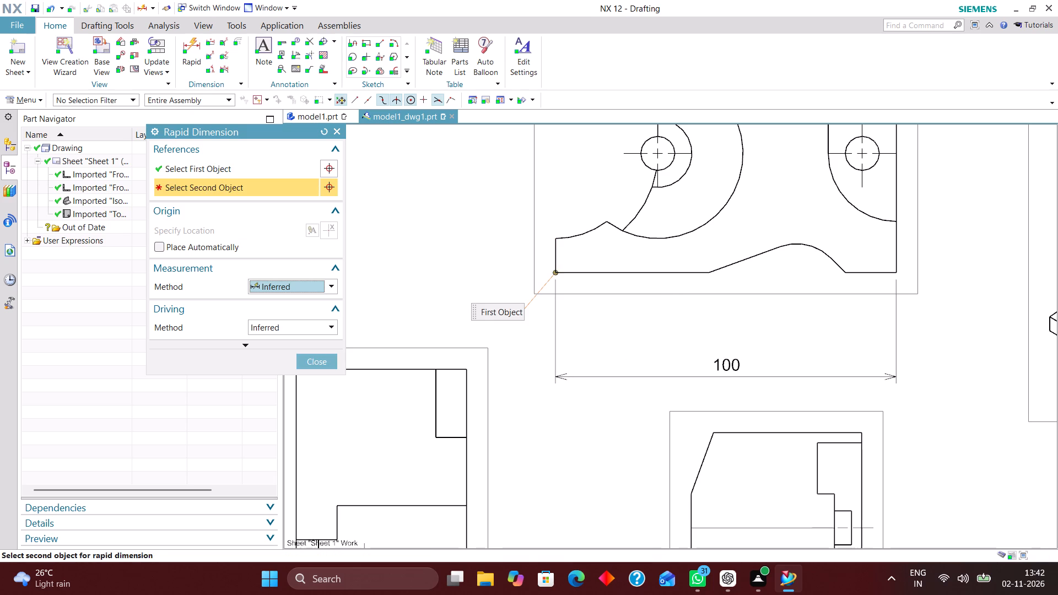
{"action": "left_click", "coordinate": [709, 273]}
{"action": "left_click", "coordinate": [637, 336]}
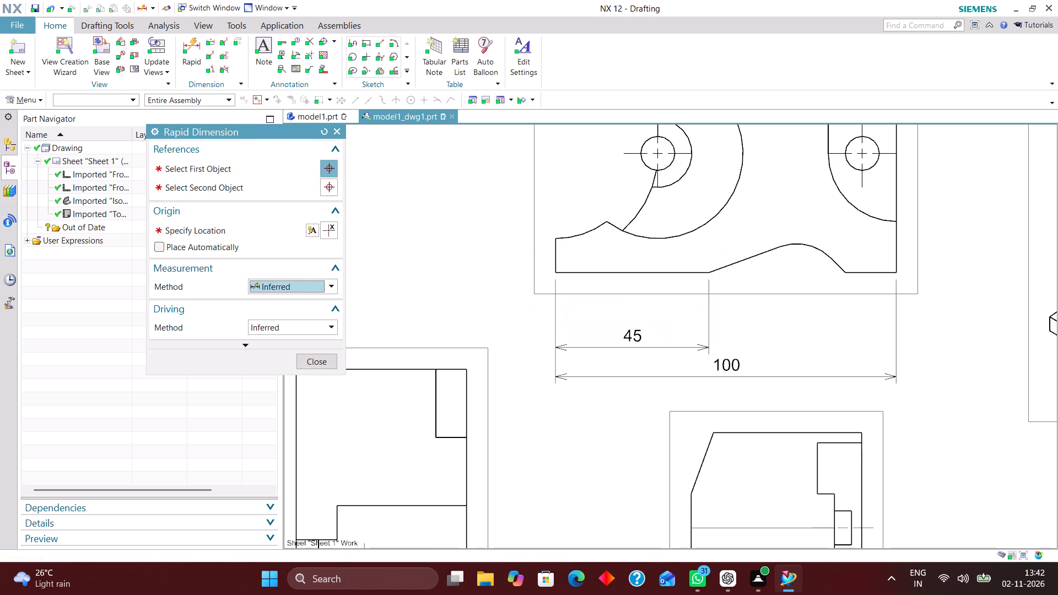
{"action": "left_click", "coordinate": [846, 274]}
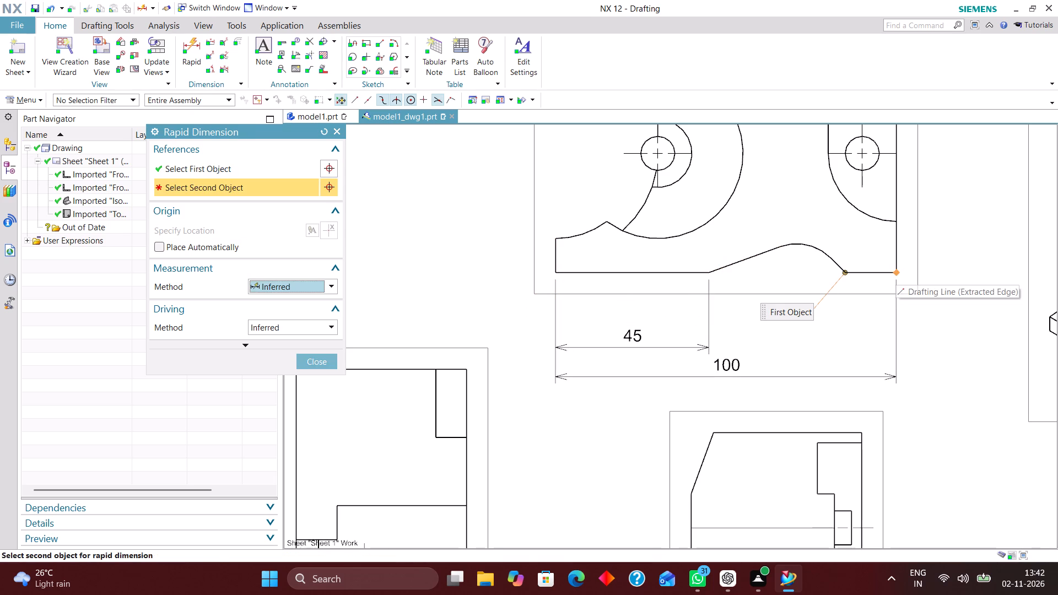
{"action": "left_click", "coordinate": [895, 271]}
{"action": "left_click", "coordinate": [868, 331]}
{"action": "scroll", "coordinate": [808, 381], "scroll_direction": "down", "scroll_amount": 1}
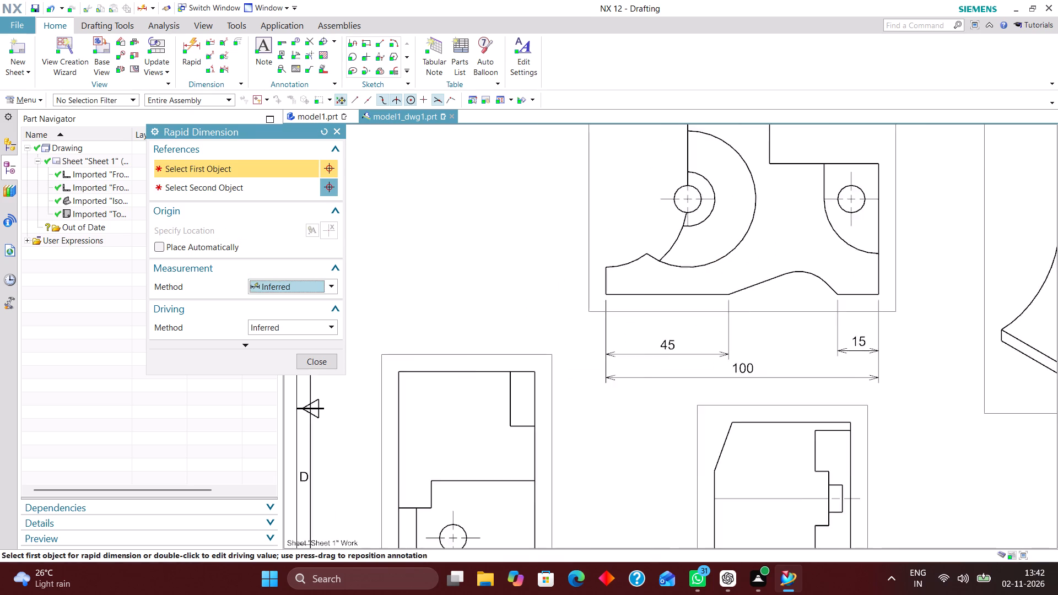
{"action": "scroll", "coordinate": [808, 382], "scroll_direction": "down", "scroll_amount": 1}
{"action": "scroll", "coordinate": [814, 305], "scroll_direction": "up", "scroll_amount": 4}
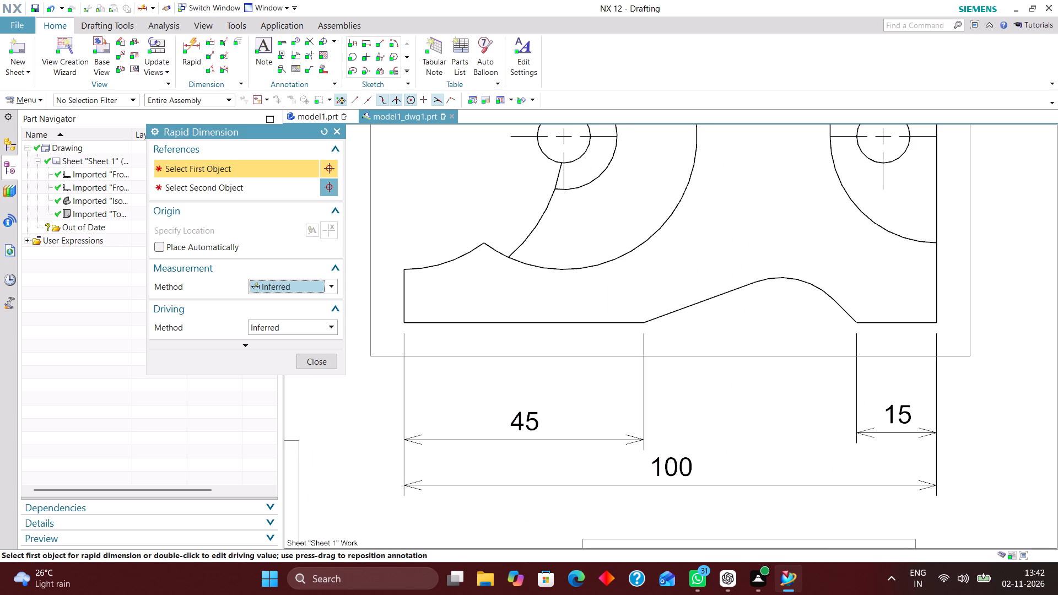
Add an angular dimension between the short flat bottom edge and its adjoining slanted edge, and reposition it outside the profile's lower-right corner.
{"action": "left_click", "coordinate": [331, 285]}
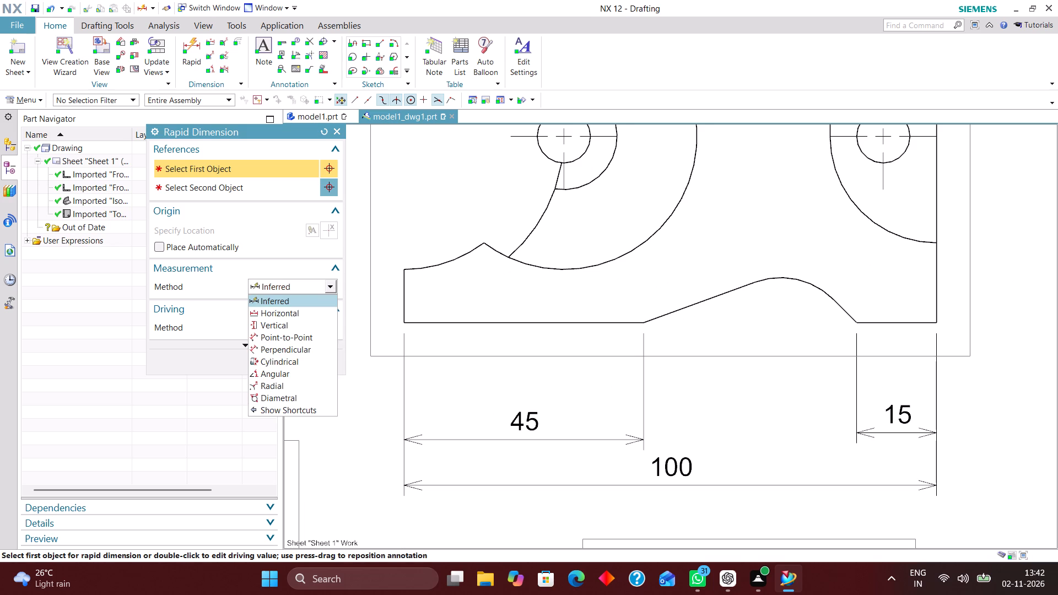
{"action": "left_click", "coordinate": [298, 372]}
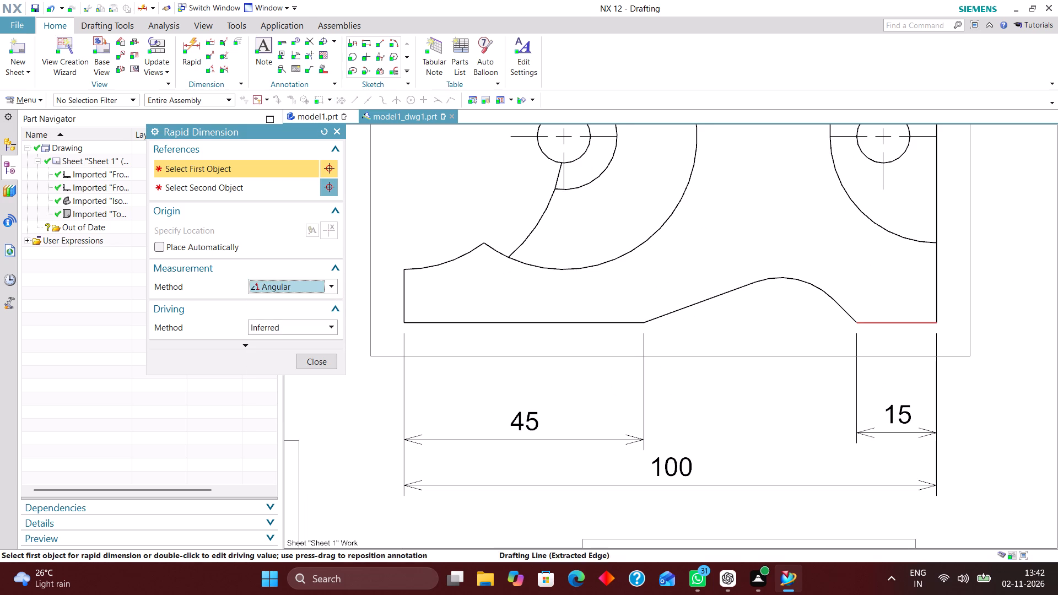
{"action": "left_click", "coordinate": [886, 324]}
{"action": "left_click", "coordinate": [847, 312]}
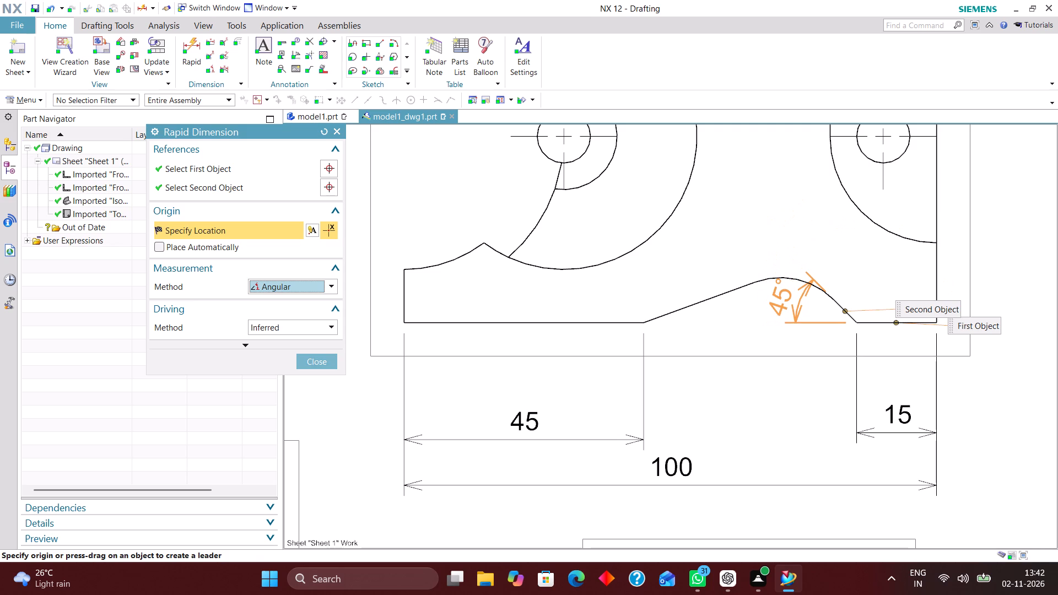
{"action": "left_click", "coordinate": [780, 298]}
{"action": "left_click", "coordinate": [309, 357]}
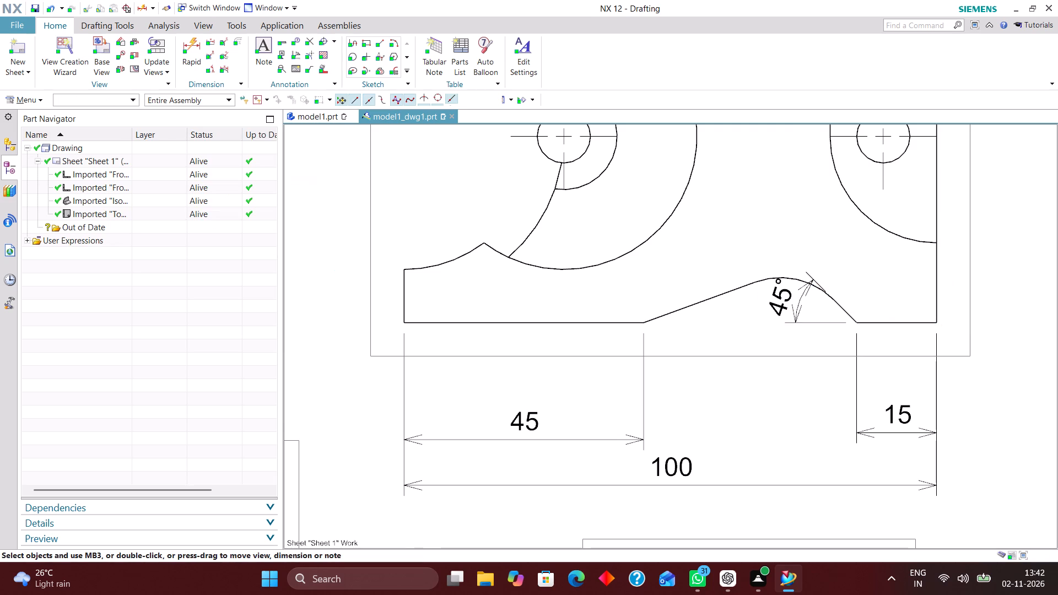
{"action": "left_click_drag", "start_coordinate": [784, 295], "coordinate": [940, 353]}
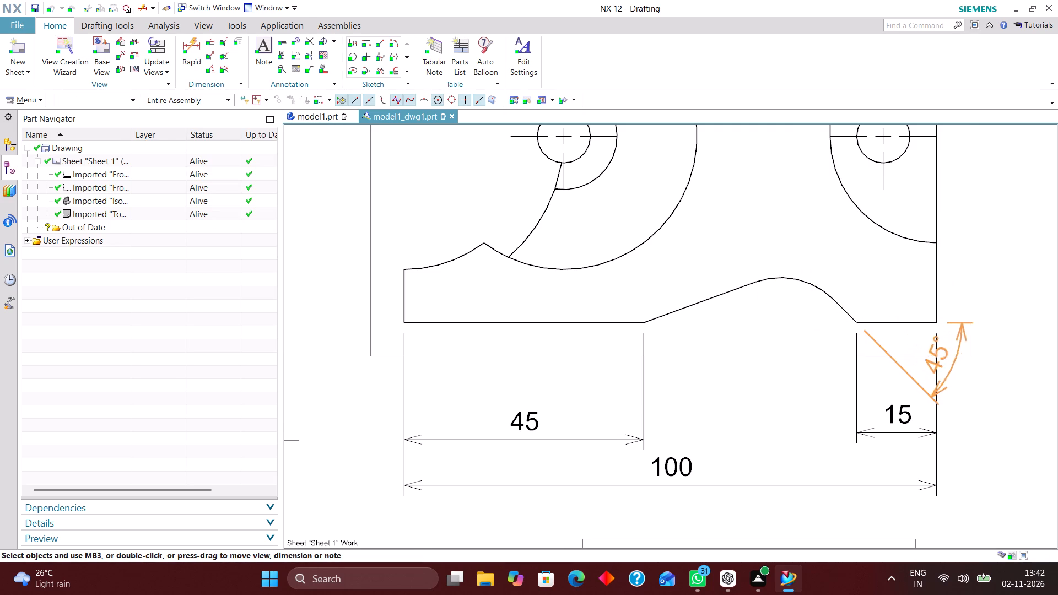
{"action": "left_click_drag", "start_coordinate": [940, 353], "coordinate": [1010, 376]}
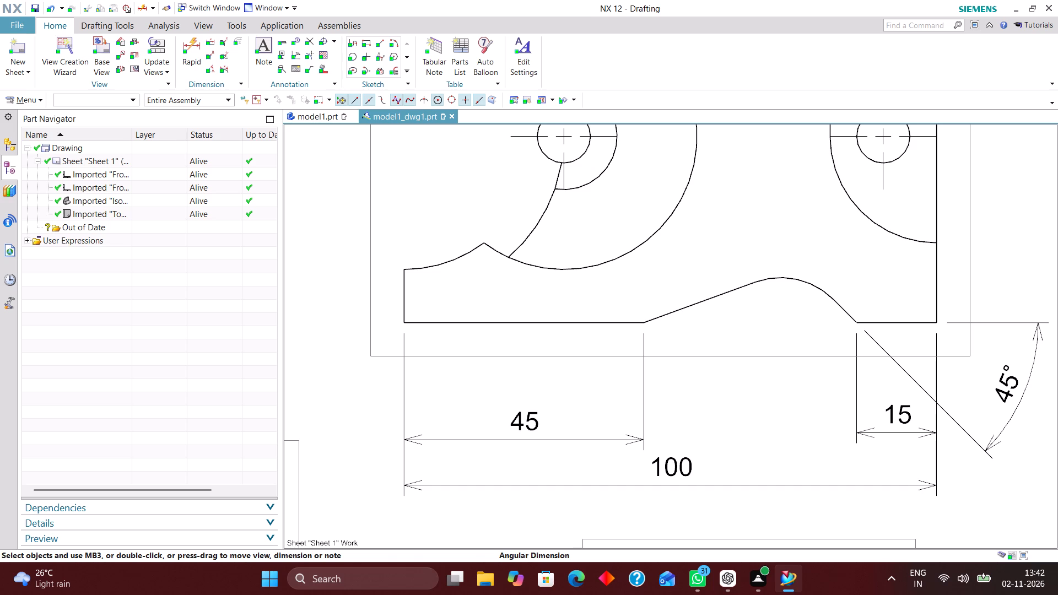
Add an angular dimension between the long flat bottom edge and its adjoining slanted edge, and reposition its text above the slanted edge.
{"action": "left_click", "coordinate": [186, 40]}
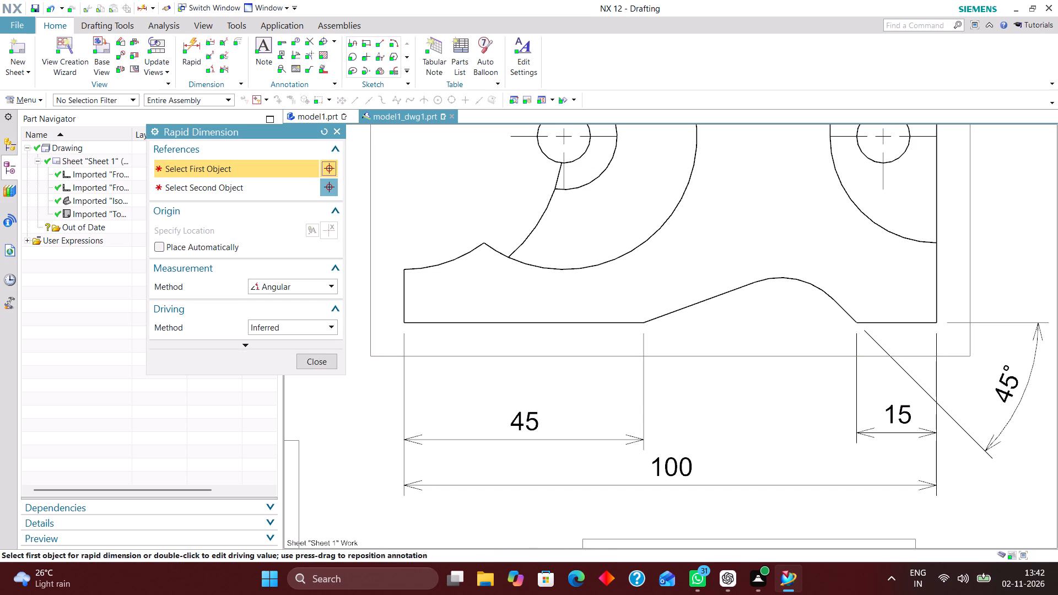
{"action": "left_click", "coordinate": [622, 325]}
{"action": "left_click", "coordinate": [680, 307]}
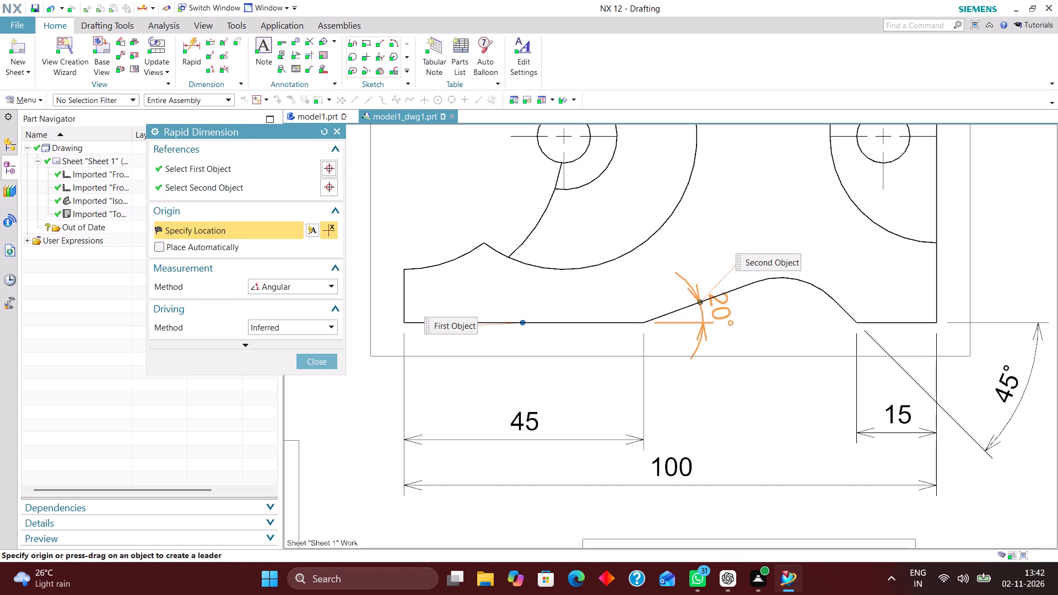
{"action": "left_click", "coordinate": [757, 300]}
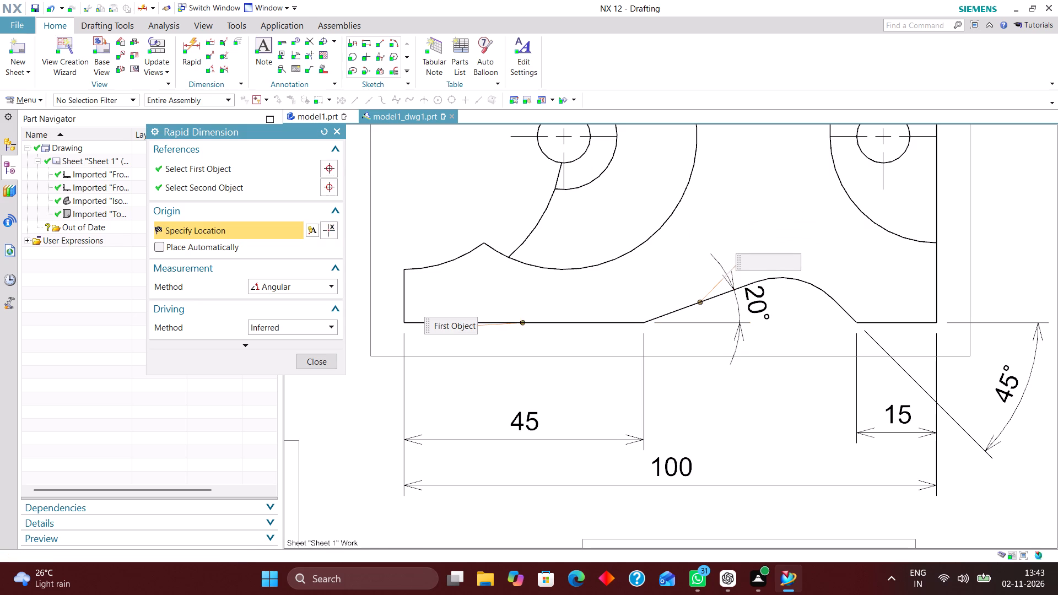
{"action": "left_click", "coordinate": [322, 360]}
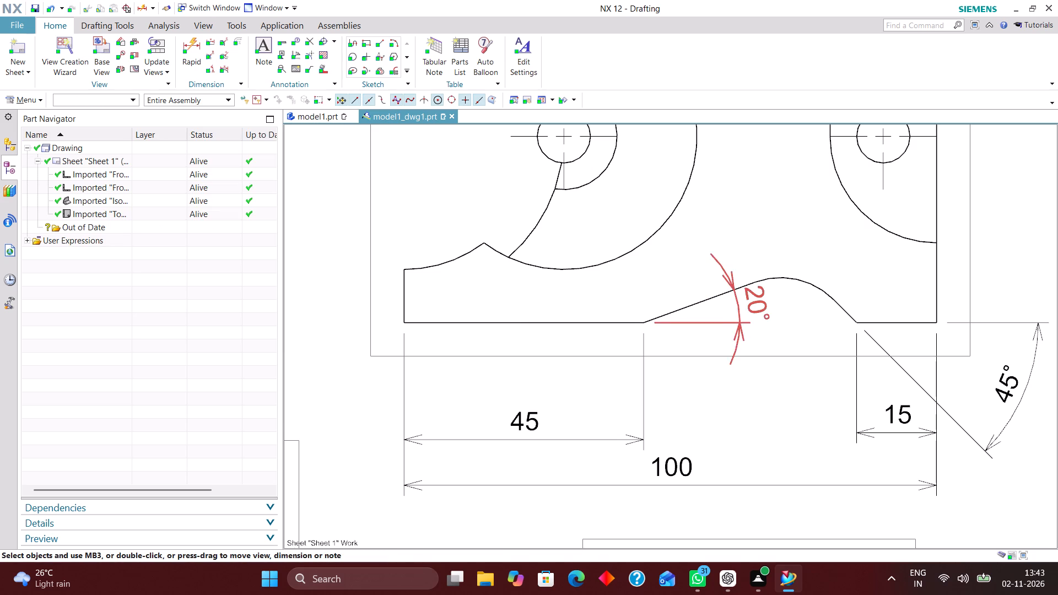
{"action": "left_click_drag", "start_coordinate": [763, 305], "coordinate": [695, 261]}
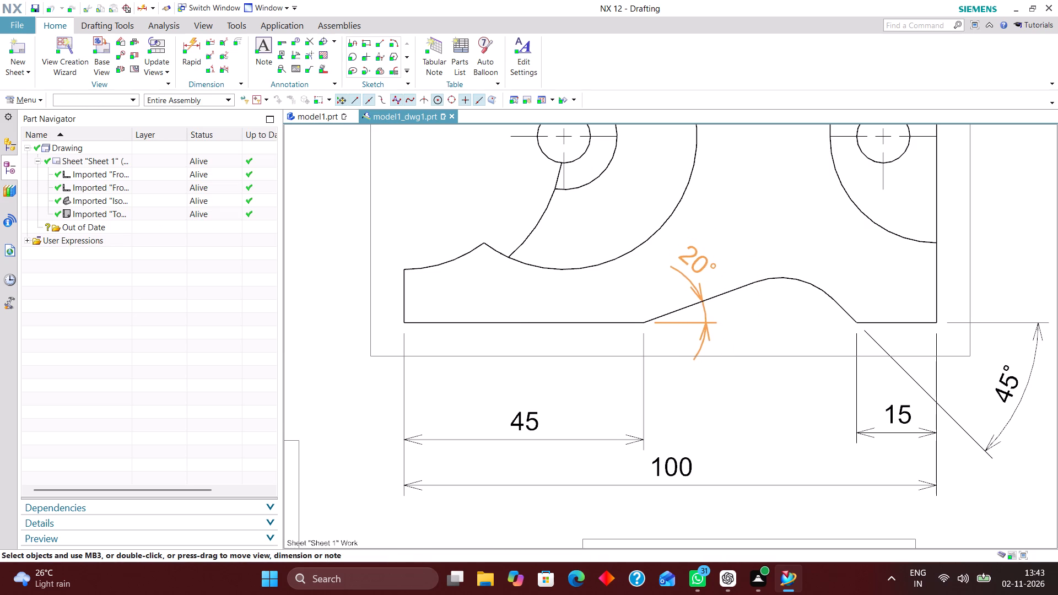
{"action": "left_click_drag", "start_coordinate": [695, 261], "coordinate": [684, 264]}
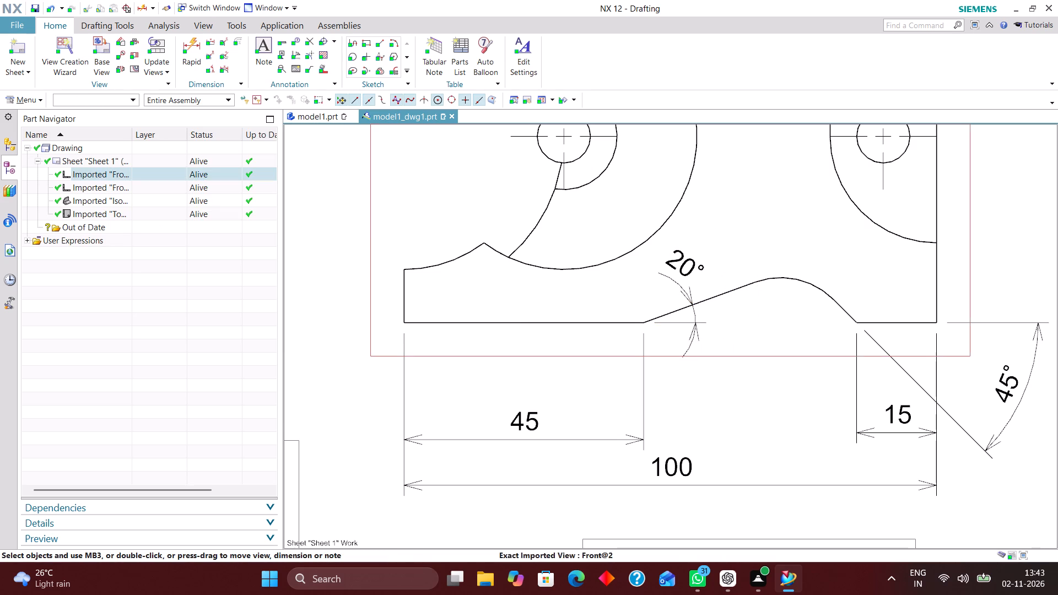
Reposition the 45° angular dimension, trying it above the slanted edge before settling it outside the profile's lower-right corner.
{"action": "left_click_drag", "start_coordinate": [1016, 391], "coordinate": [849, 267]}
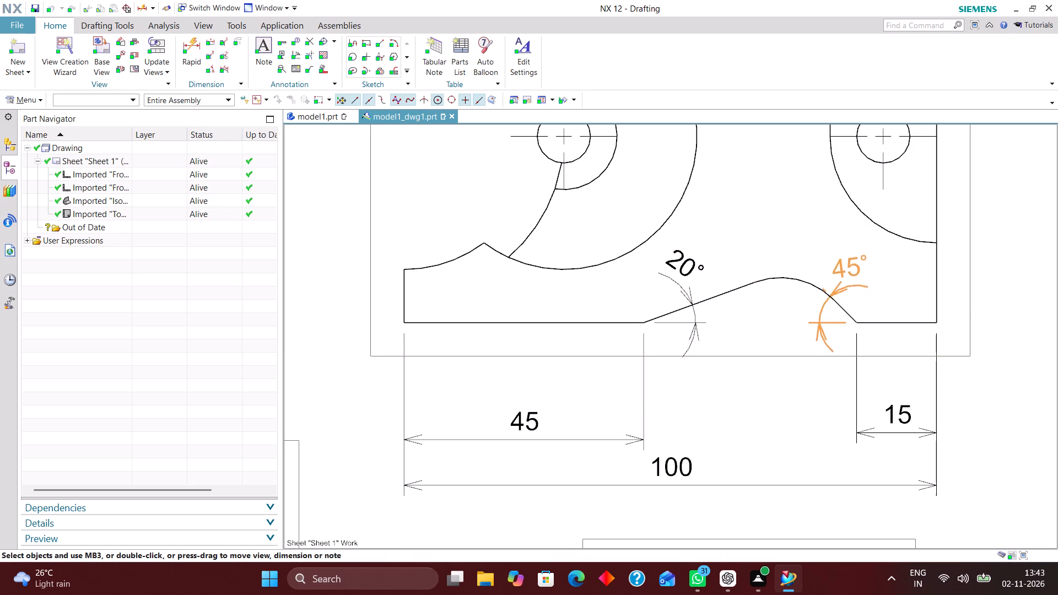
{"action": "left_click_drag", "start_coordinate": [849, 267], "coordinate": [841, 260]}
{"action": "left_click", "coordinate": [838, 259]}
{"action": "left_click_drag", "start_coordinate": [830, 256], "coordinate": [862, 268]}
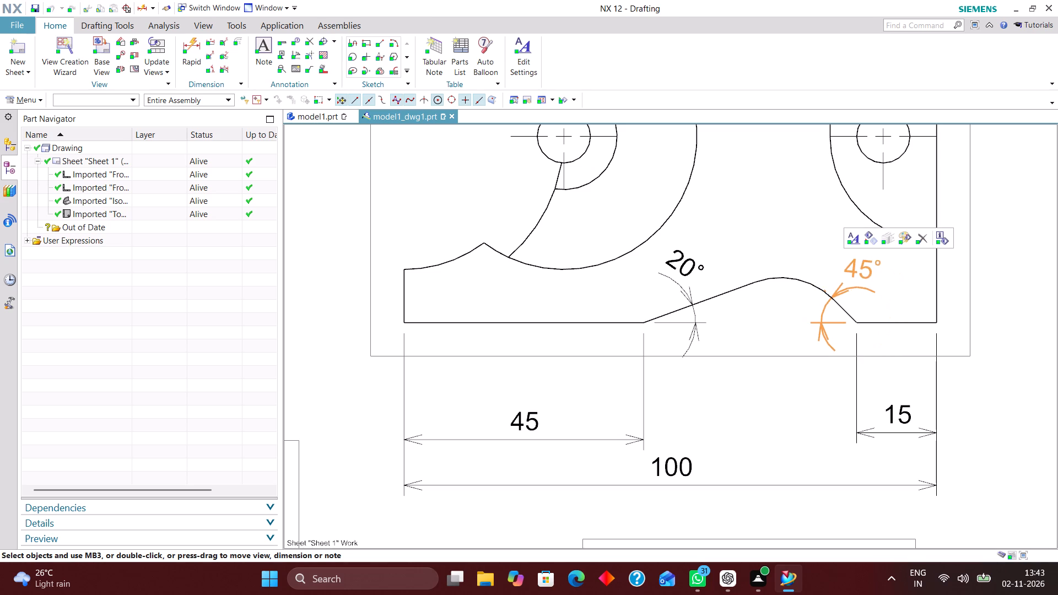
{"action": "left_click_drag", "start_coordinate": [862, 268], "coordinate": [875, 271]}
{"action": "left_click_drag", "start_coordinate": [822, 310], "coordinate": [920, 319]}
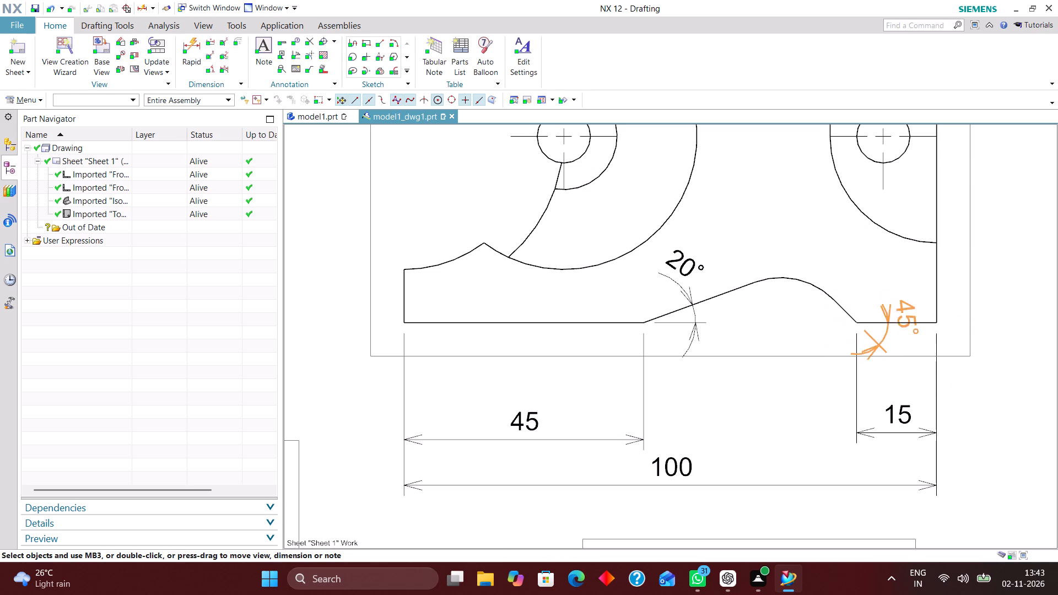
{"action": "left_click_drag", "start_coordinate": [920, 319], "coordinate": [996, 359]}
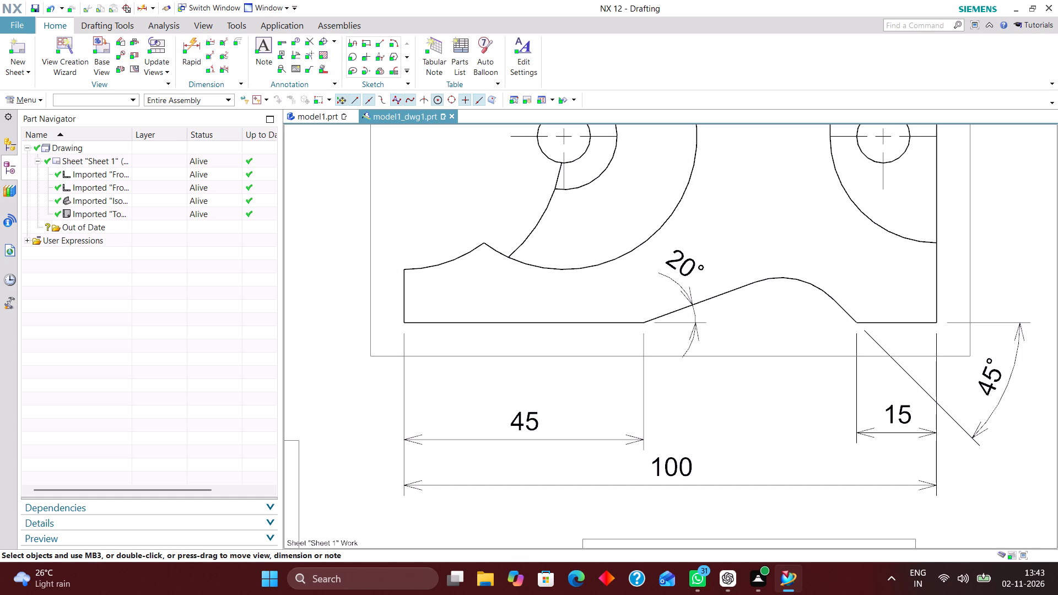
Add a radial Rapid Dimension to the convex arc between the two slanted bottom edges, placing it above the arc.
{"action": "left_click", "coordinate": [186, 38]}
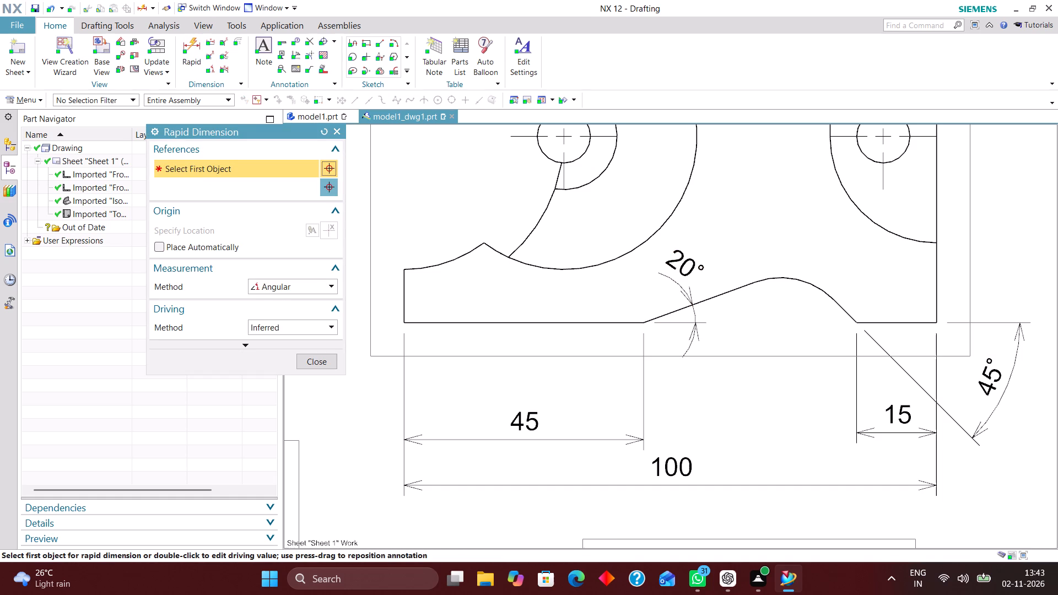
{"action": "left_click", "coordinate": [298, 290]}
{"action": "left_click", "coordinate": [288, 381]}
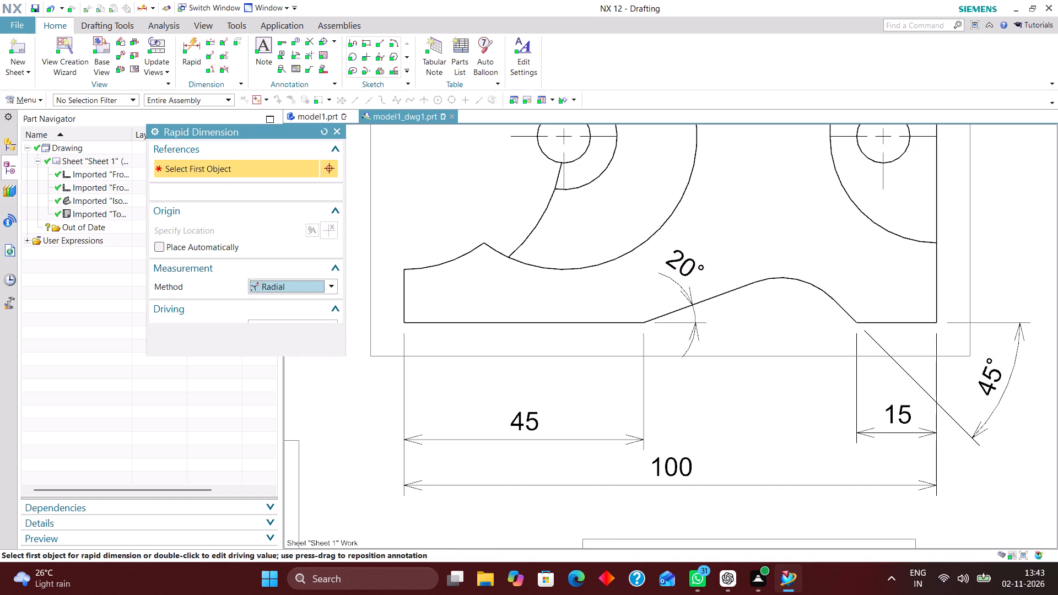
{"action": "left_click", "coordinate": [802, 281]}
{"action": "left_click", "coordinate": [794, 208]}
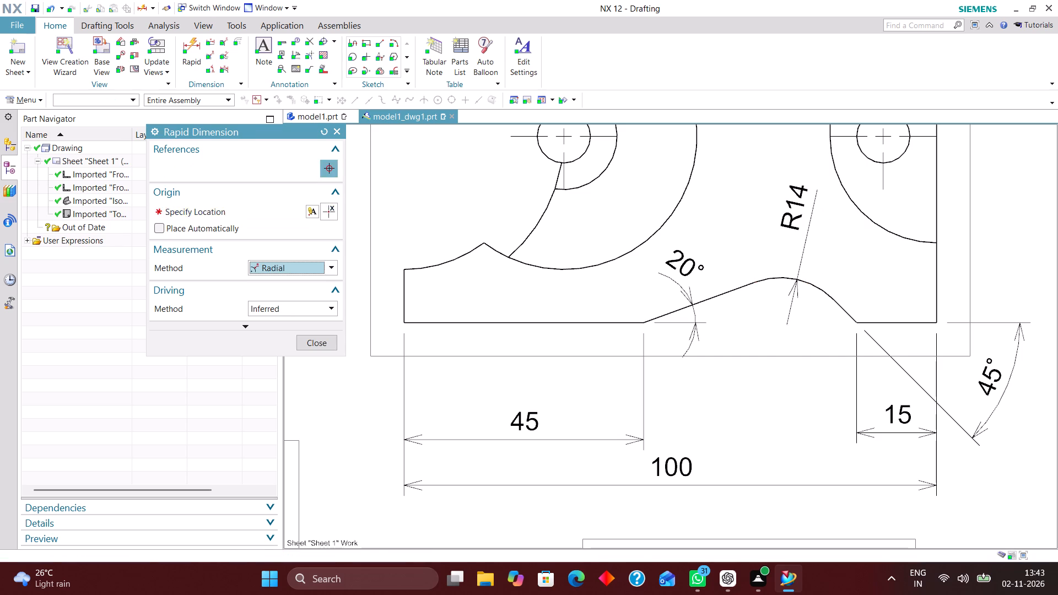
{"action": "left_click", "coordinate": [328, 342]}
Edit the convex arc's radial dimension to extend its line toward the arc centre and display the arrowhead outside.
{"action": "double_click", "coordinate": [800, 212]}
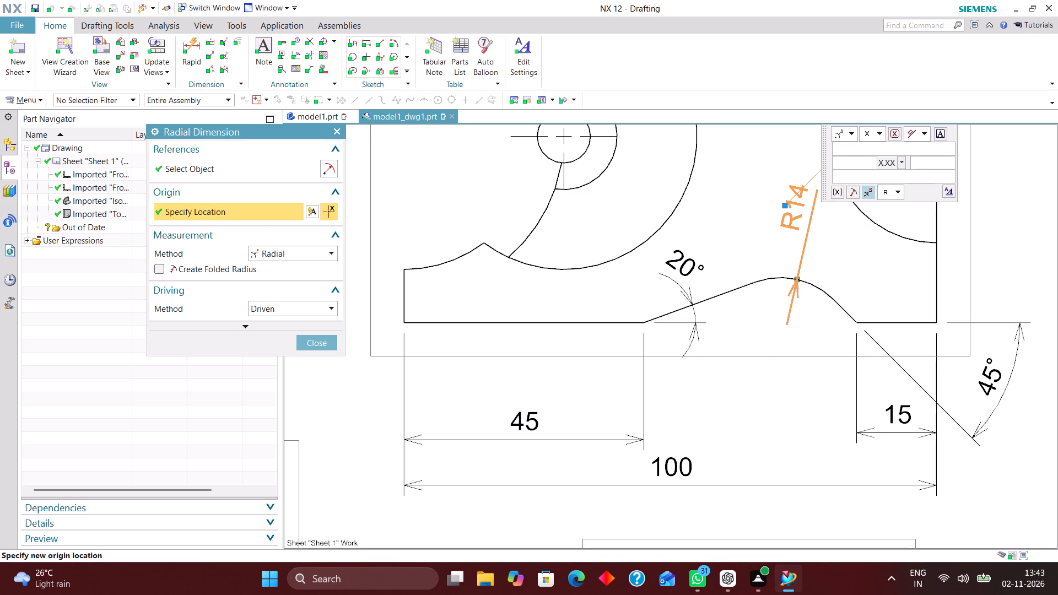
{"action": "left_click", "coordinate": [865, 193]}
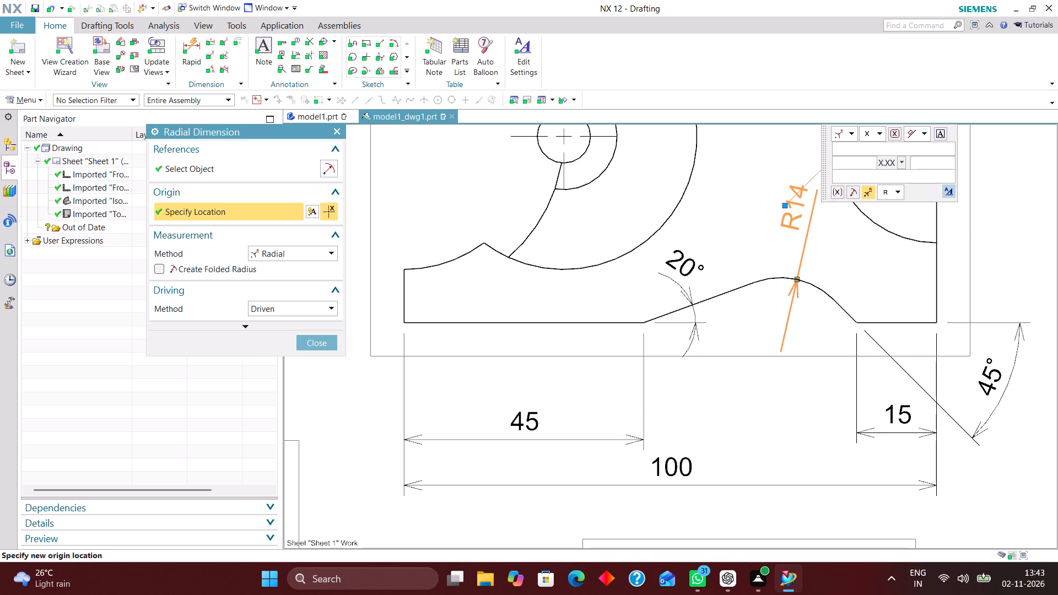
{"action": "left_click", "coordinate": [797, 282]}
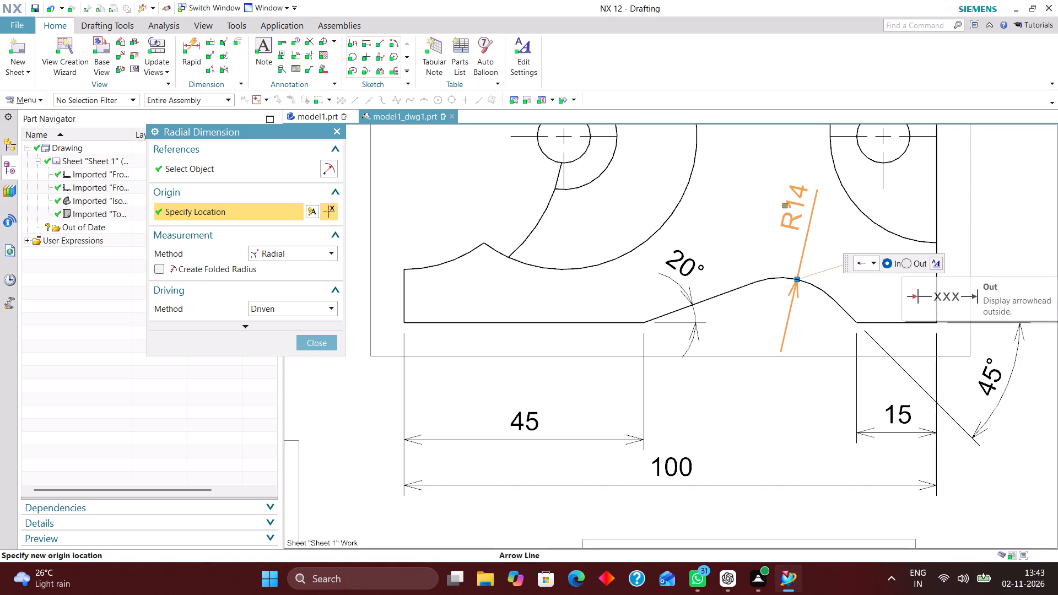
{"action": "left_click", "coordinate": [906, 264]}
{"action": "left_click", "coordinate": [327, 344]}
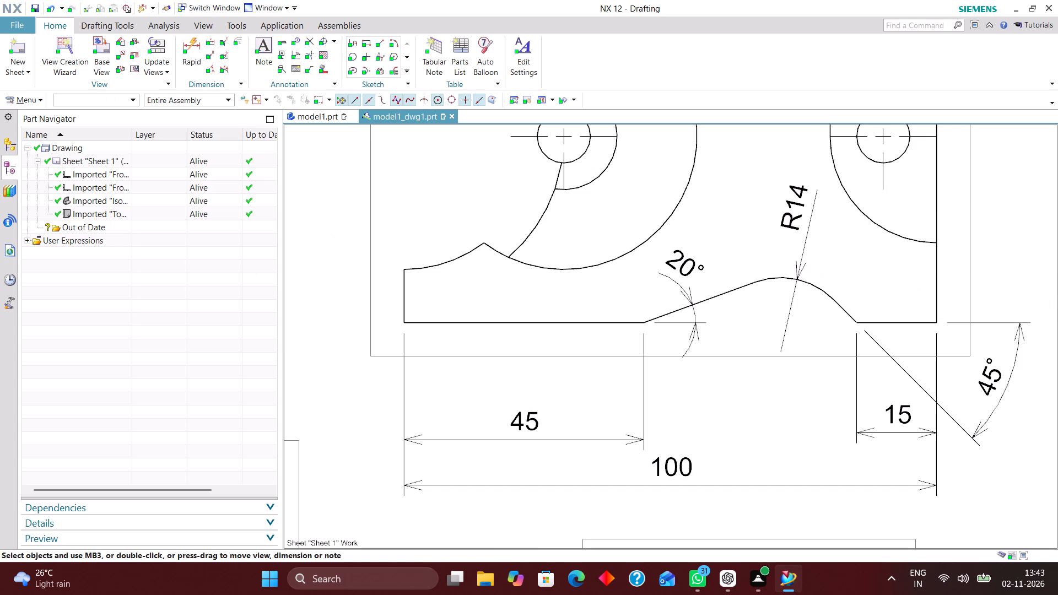
Dimension the height of the side profile's left vertical edge with an inferred Rapid Dimension placed left of the view.
{"action": "scroll", "coordinate": [755, 290], "scroll_direction": "down", "scroll_amount": 3}
{"action": "scroll", "coordinate": [793, 356], "scroll_direction": "down", "scroll_amount": 2}
{"action": "scroll", "coordinate": [793, 280], "scroll_direction": "up", "scroll_amount": 1}
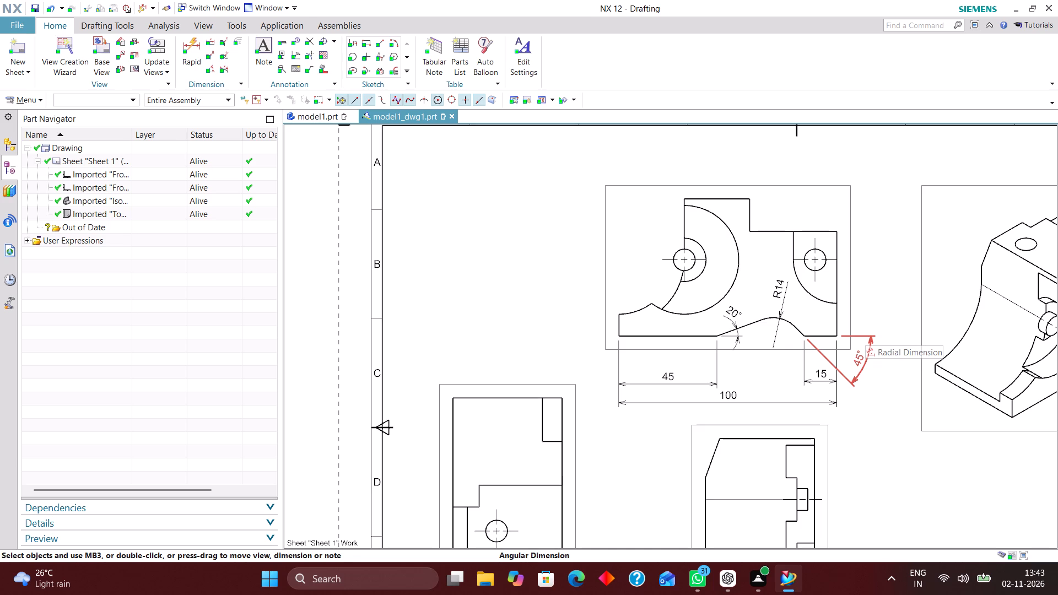
{"action": "scroll", "coordinate": [829, 288], "scroll_direction": "down", "scroll_amount": 2}
{"action": "scroll", "coordinate": [866, 296], "scroll_direction": "up", "scroll_amount": 2}
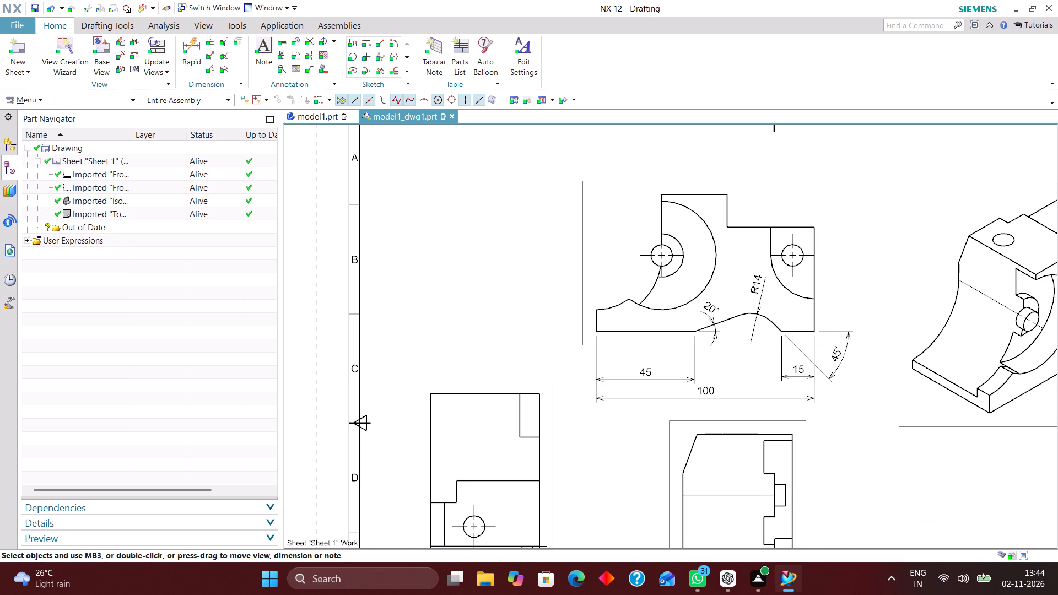
{"action": "left_click", "coordinate": [192, 42]}
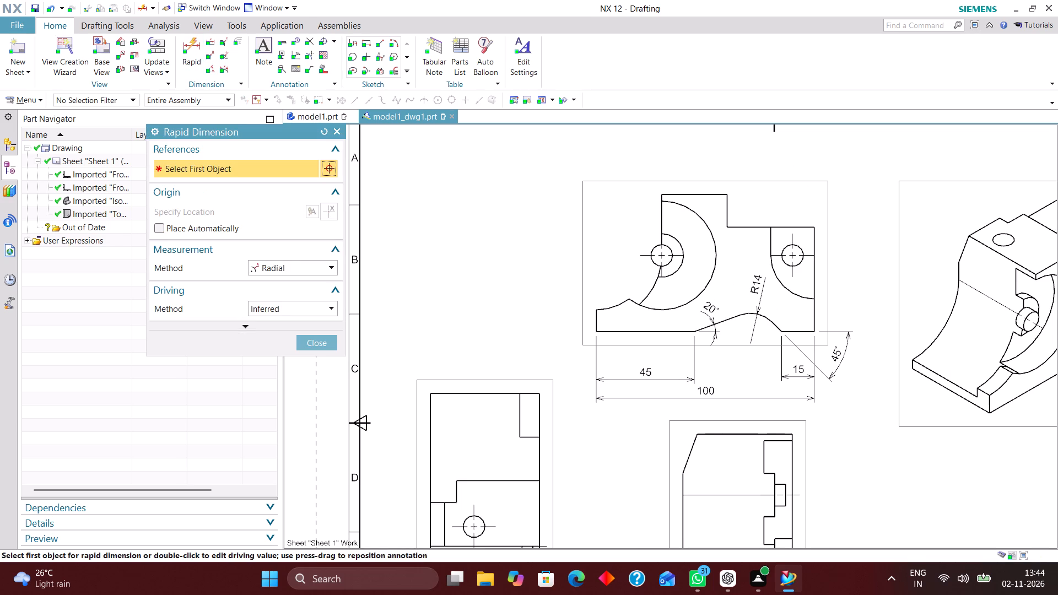
{"action": "scroll", "coordinate": [650, 348], "scroll_direction": "up", "scroll_amount": 2}
{"action": "left_click", "coordinate": [322, 263]}
{"action": "left_click", "coordinate": [312, 279]}
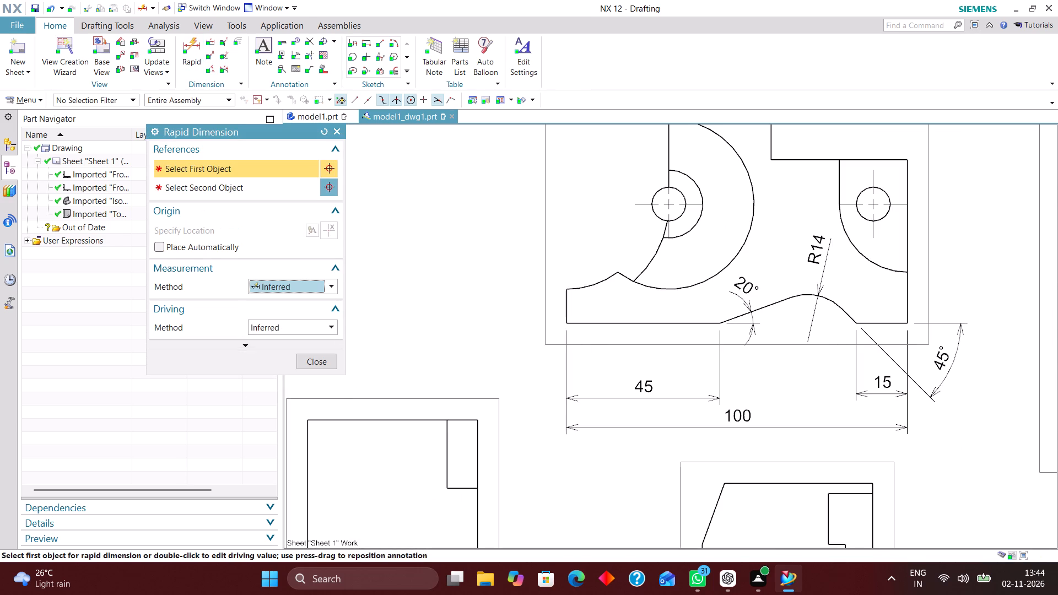
{"action": "left_click", "coordinate": [565, 286]}
{"action": "left_click", "coordinate": [565, 324]}
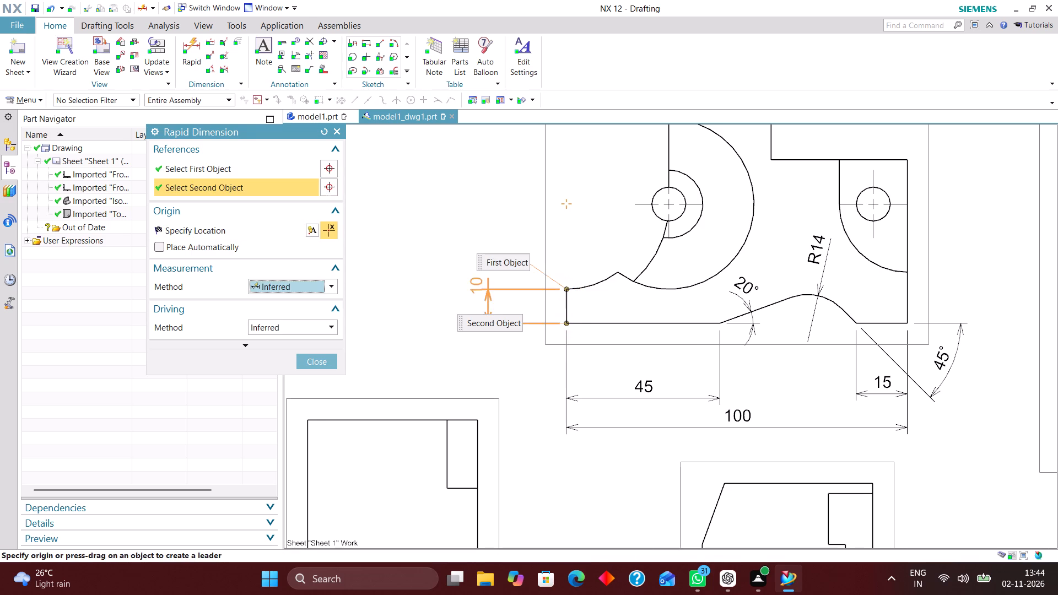
{"action": "left_click", "coordinate": [439, 261]}
Add a radial dimension to the large arc around the left hole, placing it outside the side-profile view's upper-left corner.
{"action": "scroll", "coordinate": [570, 306], "scroll_direction": "down", "scroll_amount": 2}
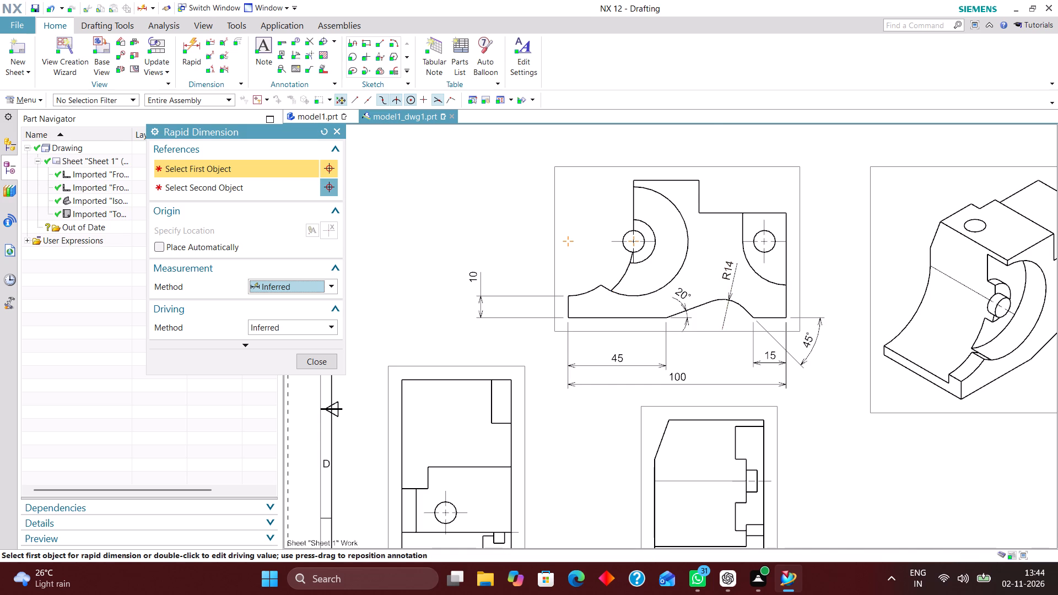
{"action": "scroll", "coordinate": [581, 268], "scroll_direction": "down", "scroll_amount": 1}
{"action": "scroll", "coordinate": [634, 227], "scroll_direction": "up", "scroll_amount": 3}
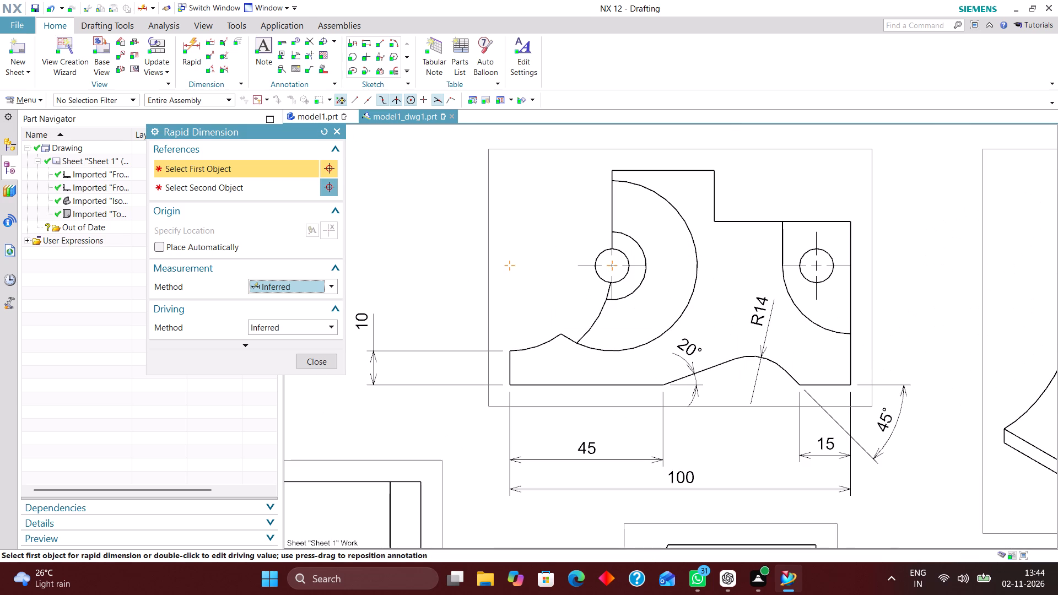
{"action": "left_click", "coordinate": [333, 289]}
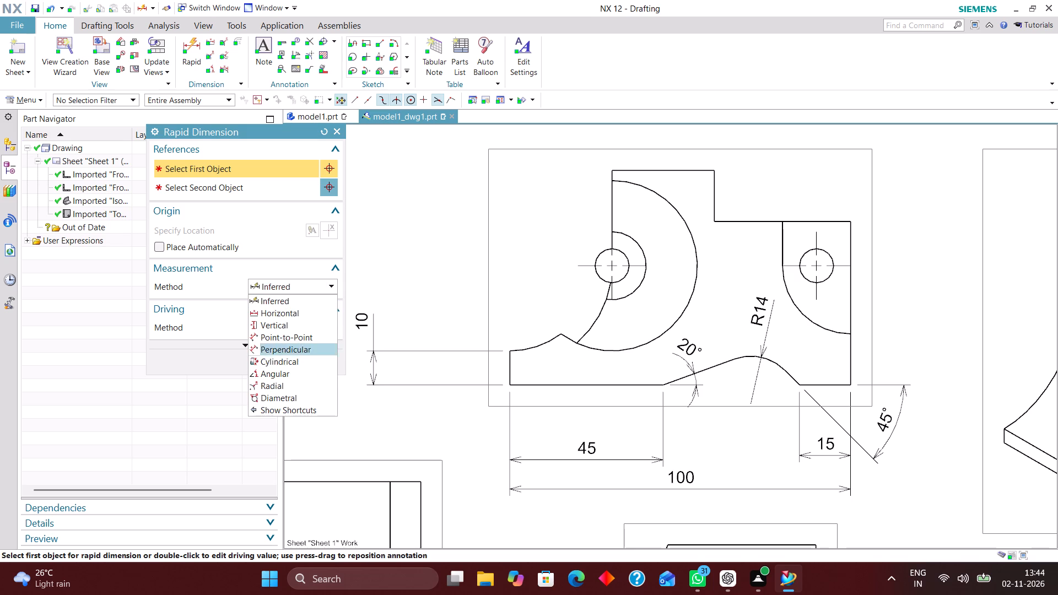
{"action": "left_click", "coordinate": [312, 384]}
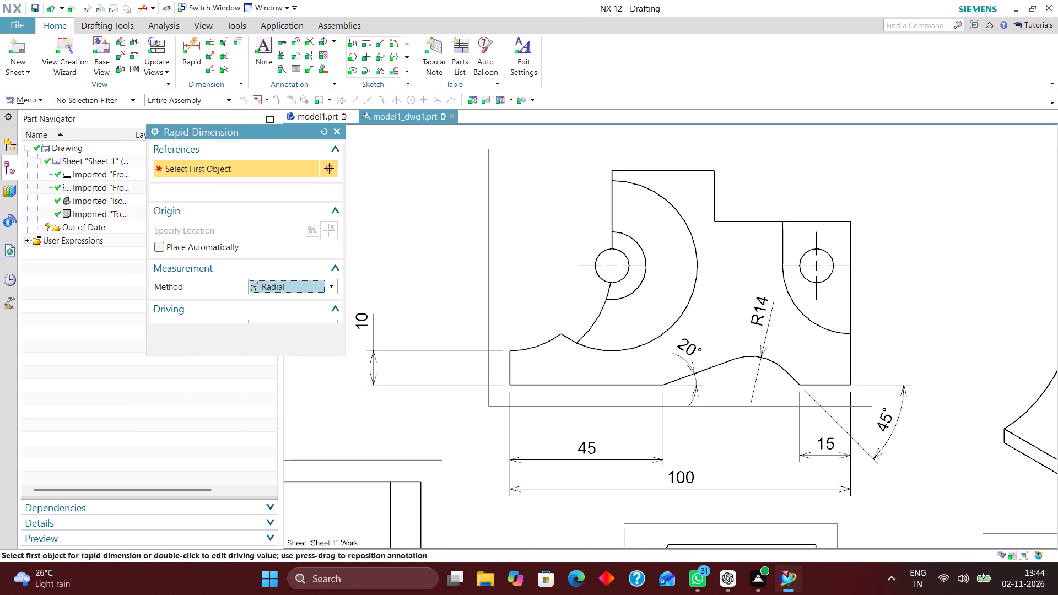
{"action": "left_click", "coordinate": [690, 228]}
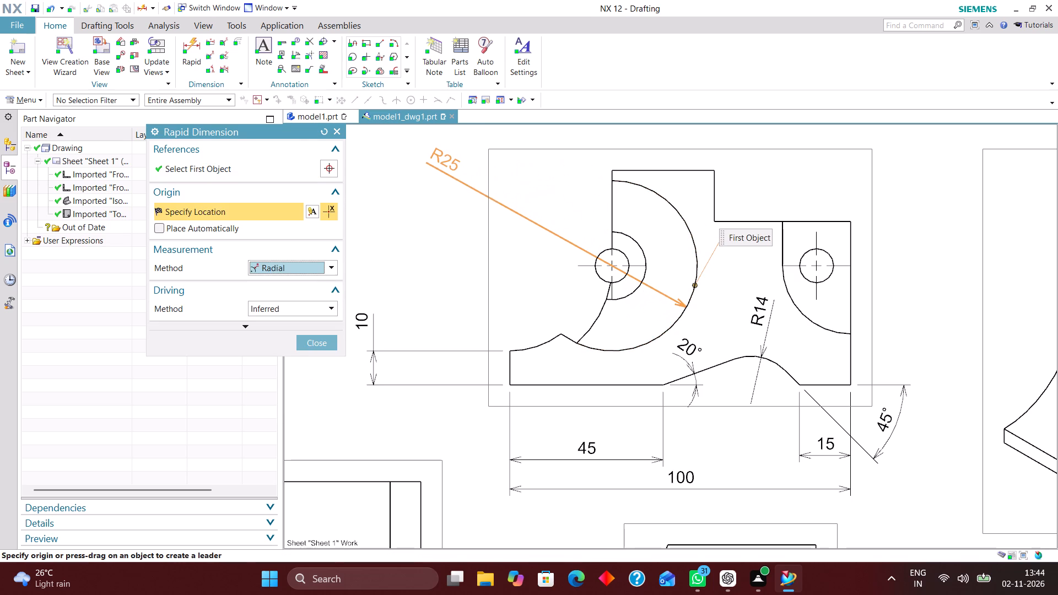
{"action": "left_click", "coordinate": [444, 159]}
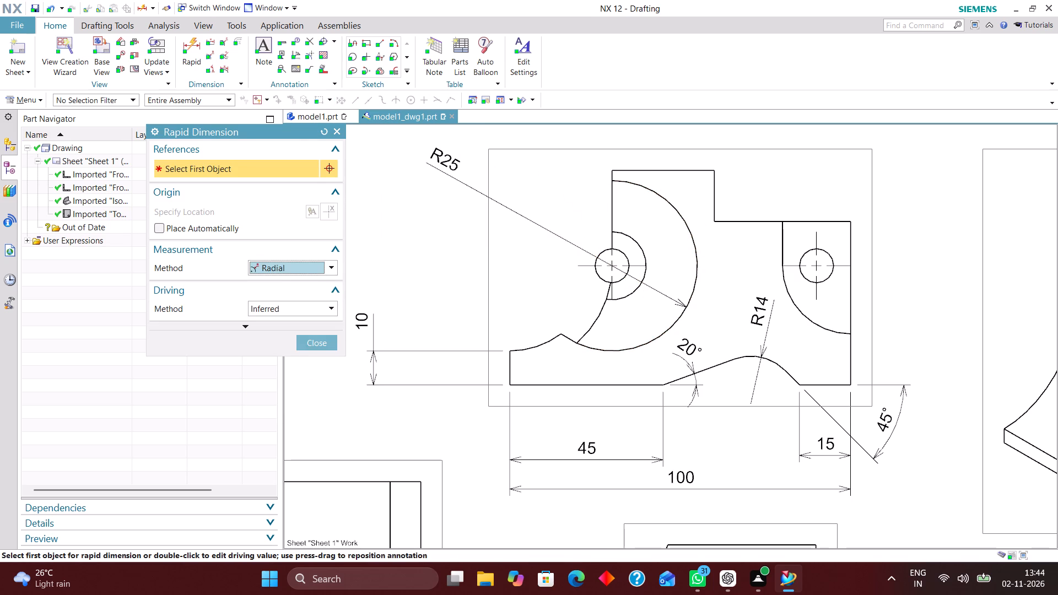
Add a radial dimension to the smaller arc concentric with the left hole, placing its text inside the large arc.
{"action": "left_click", "coordinate": [316, 267]}
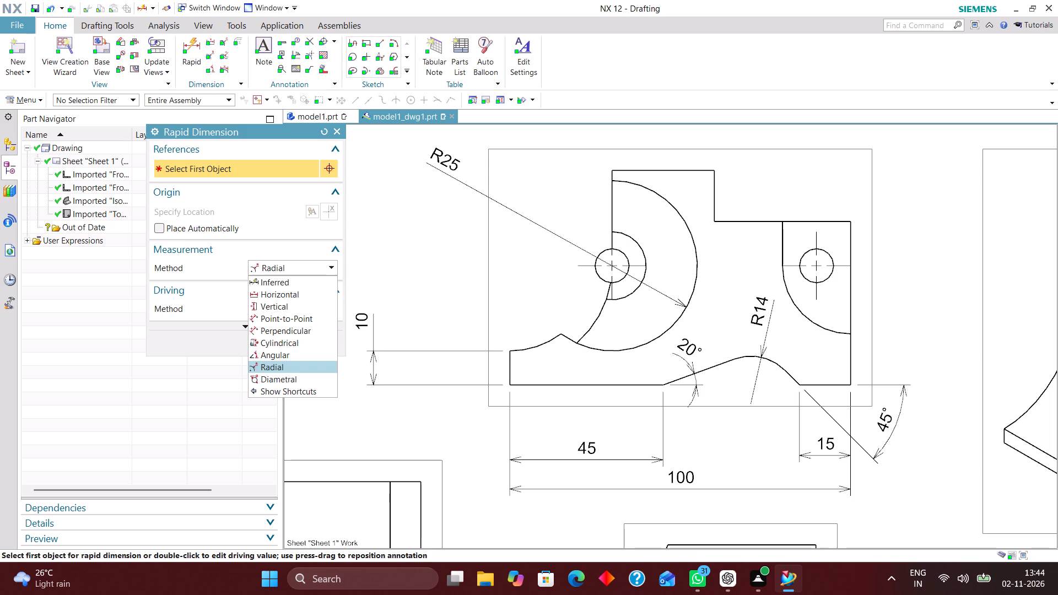
{"action": "left_click", "coordinate": [314, 366]}
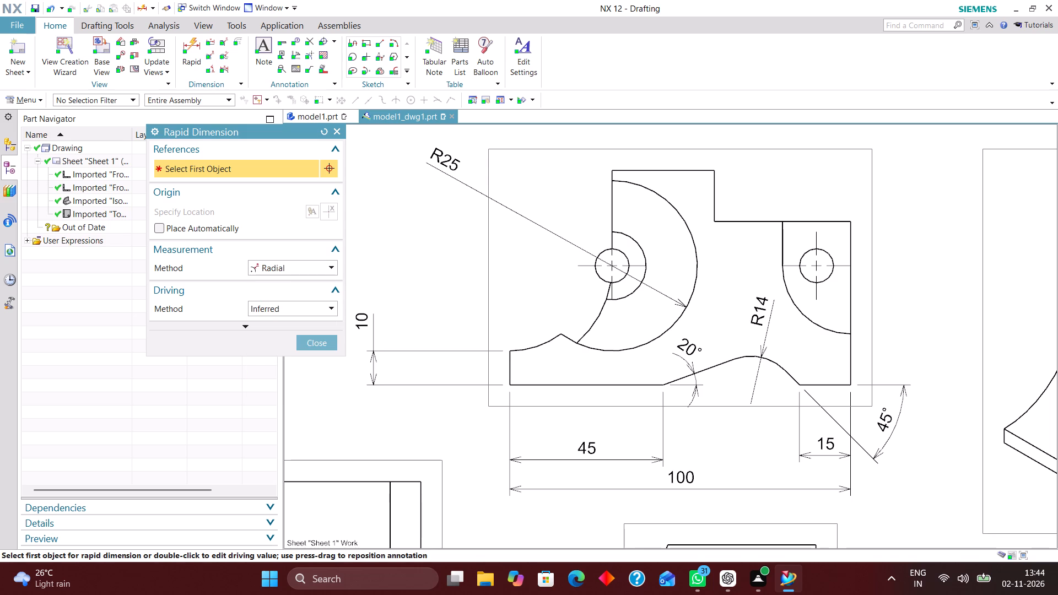
{"action": "left_click", "coordinate": [640, 249]}
{"action": "left_click", "coordinate": [658, 221]}
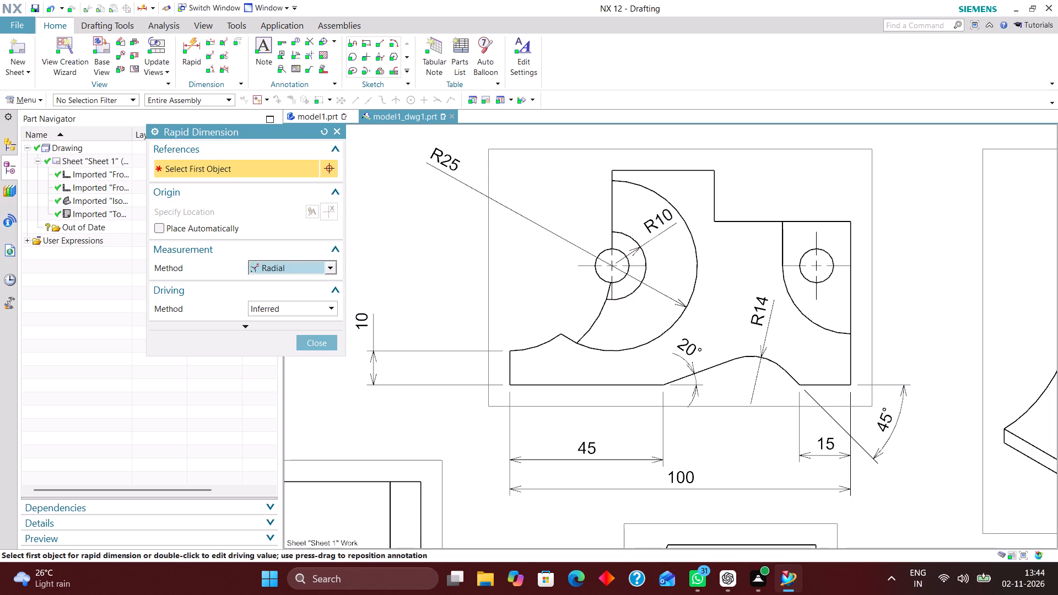
Add a diametral dimension to the side profile's left hole, placing its text to the left of the hole.
{"action": "left_click", "coordinate": [314, 265]}
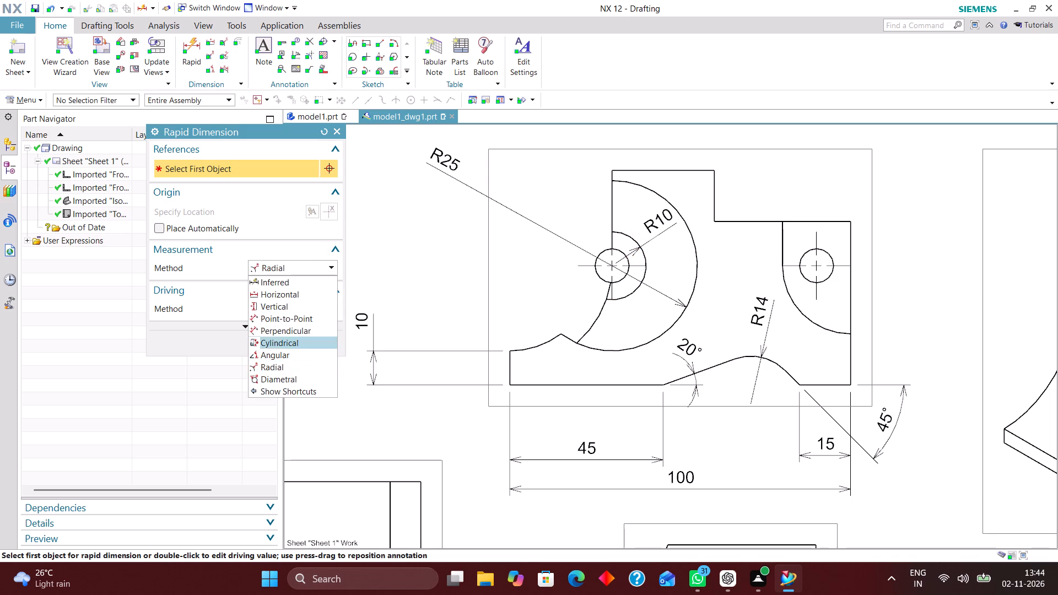
{"action": "left_click", "coordinate": [293, 377]}
{"action": "scroll", "coordinate": [574, 294], "scroll_direction": "up", "scroll_amount": 2}
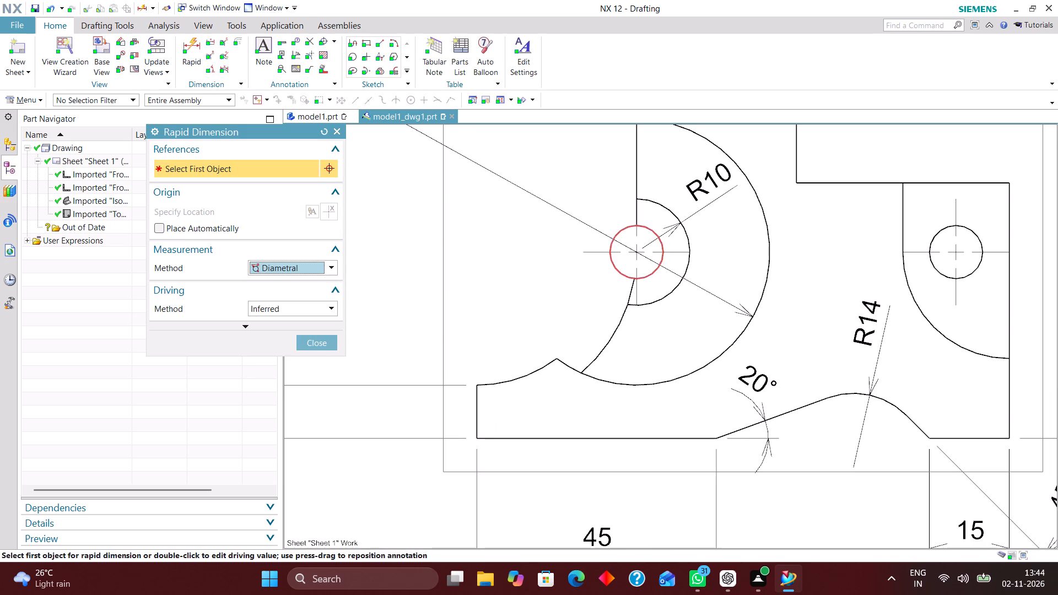
{"action": "left_click", "coordinate": [616, 268]}
{"action": "left_click", "coordinate": [484, 288]}
{"action": "left_click", "coordinate": [326, 340]}
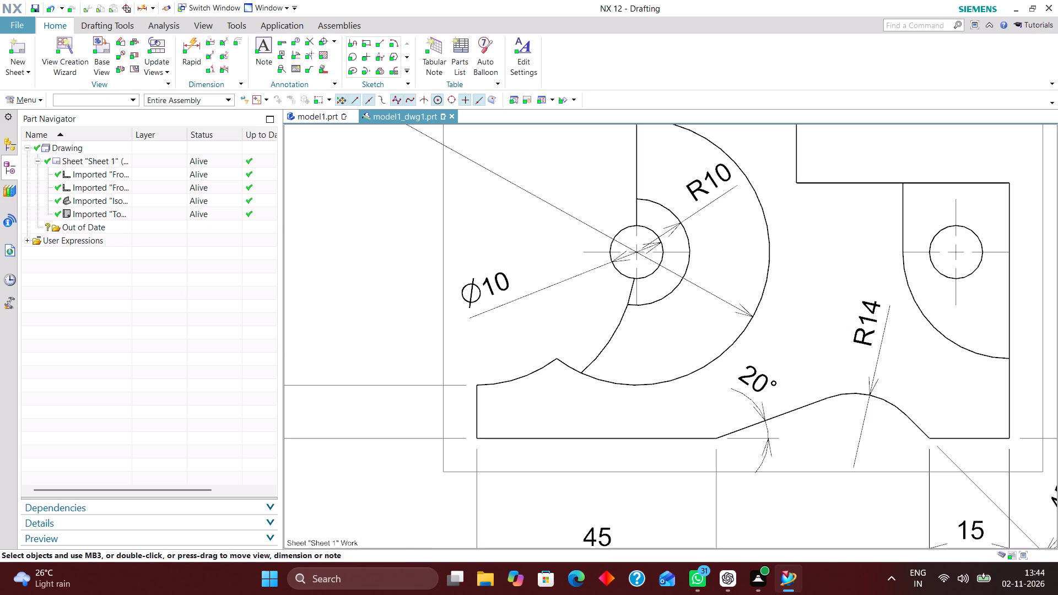
Reposition the large arc's R25 dimension above the side-profile view's upper-left corner at a steeper leader angle.
{"action": "scroll", "coordinate": [639, 323], "scroll_direction": "down", "scroll_amount": 4}
{"action": "left_click_drag", "start_coordinate": [525, 222], "coordinate": [547, 199]}
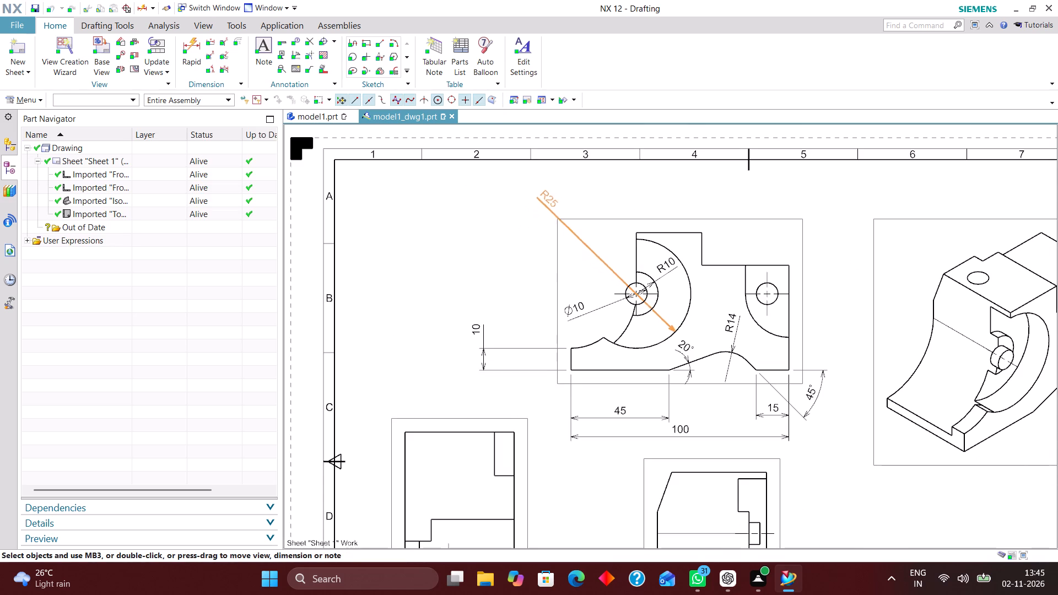
Set the R25 dimension to Horizontal Text with Text above Stub and place it just outside the side-profile view's upper-left corner.
{"action": "left_click_drag", "start_coordinate": [547, 199], "coordinate": [544, 201]}
{"action": "double_click", "coordinate": [543, 205]}
{"action": "left_click", "coordinate": [510, 194]}
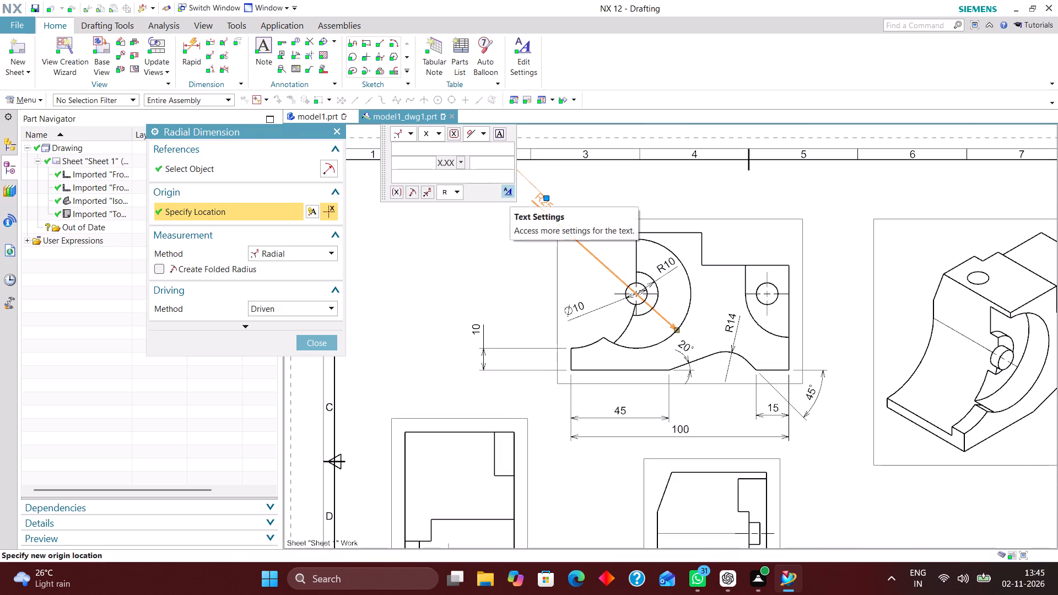
{"action": "left_click", "coordinate": [441, 193]}
{"action": "double_click", "coordinate": [439, 204]}
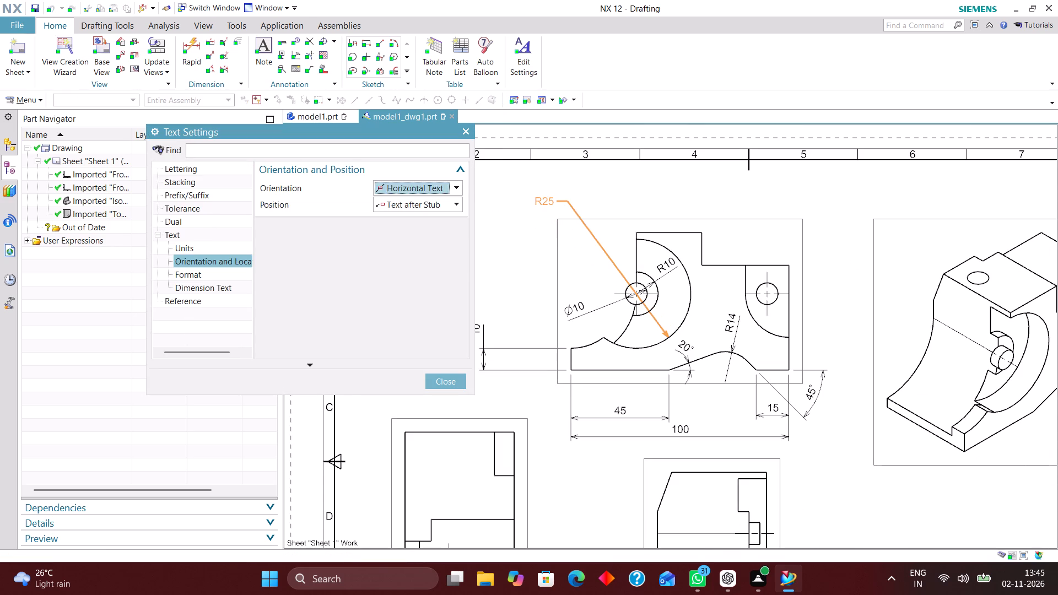
{"action": "left_click", "coordinate": [436, 229]}
{"action": "left_click", "coordinate": [457, 381]}
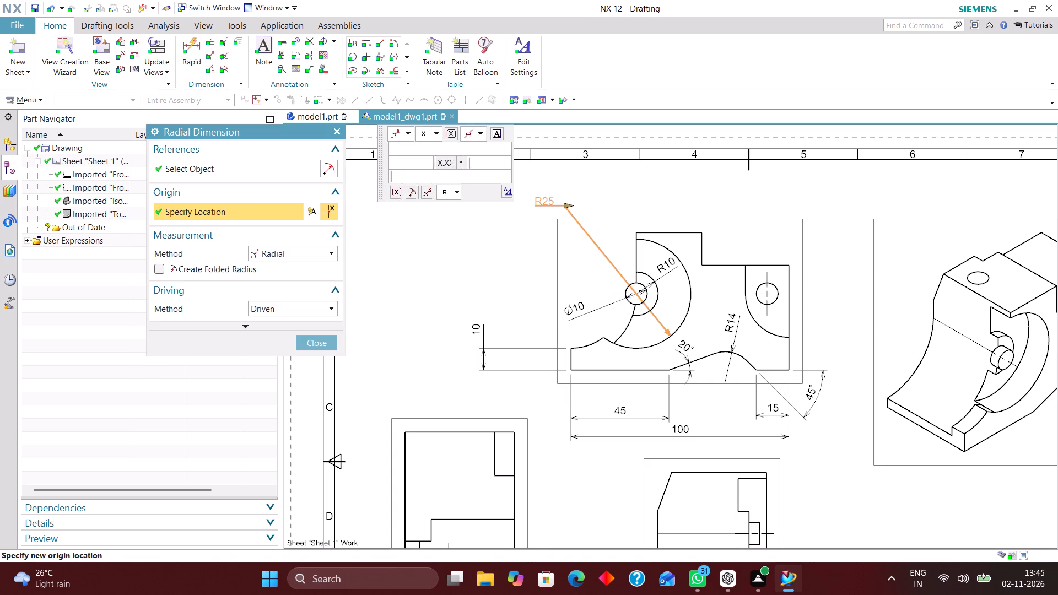
{"action": "left_click", "coordinate": [330, 341]}
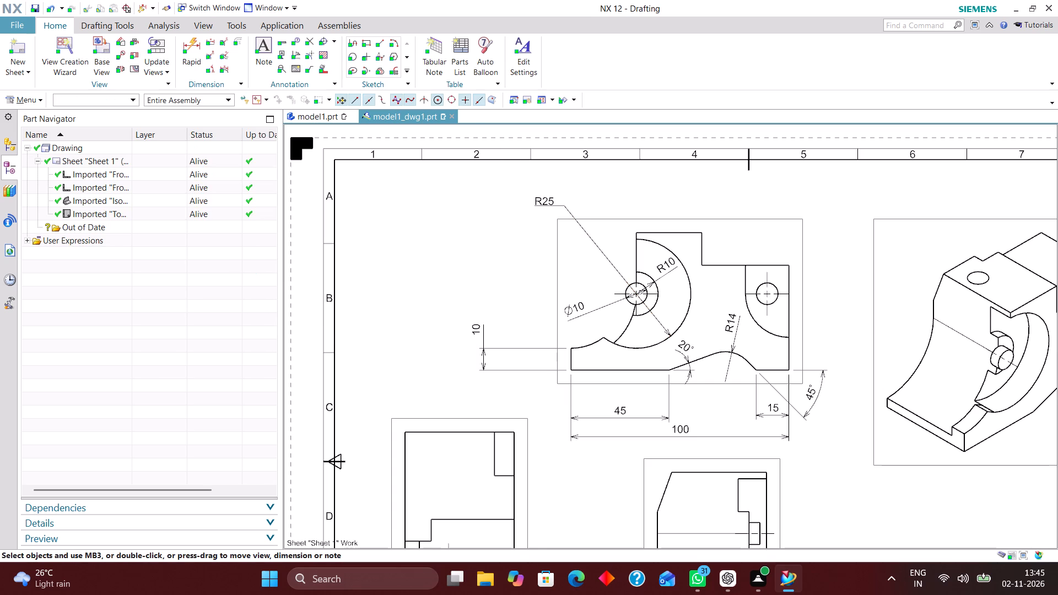
{"action": "left_click_drag", "start_coordinate": [547, 198], "coordinate": [532, 212]}
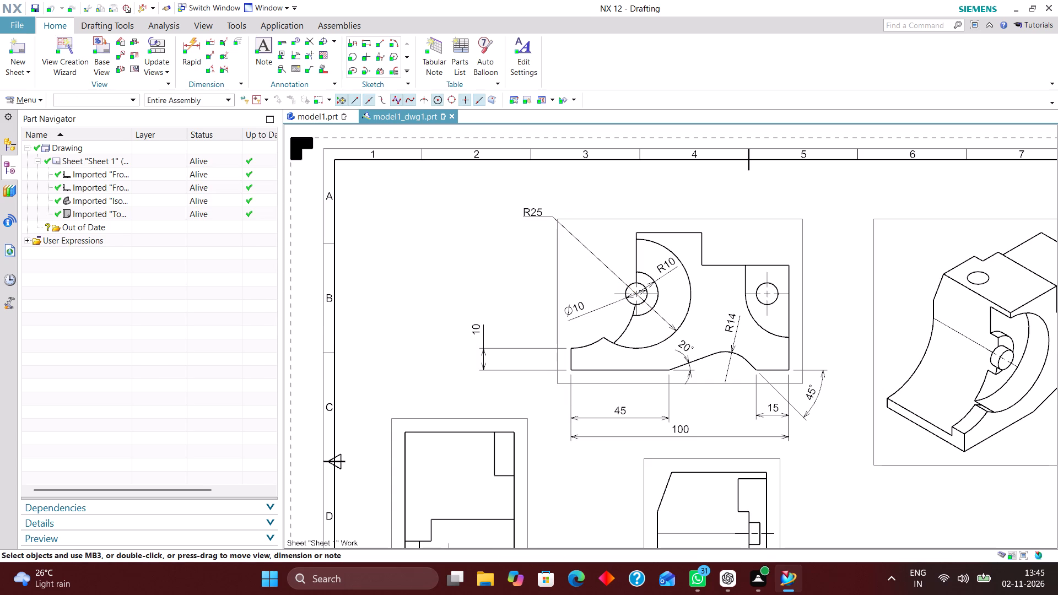
Set the left hole's diameter dimension to Horizontal Text with Text above Stub and shift its text slightly down and outward.
{"action": "double_click", "coordinate": [578, 305]}
{"action": "left_click", "coordinate": [517, 327]}
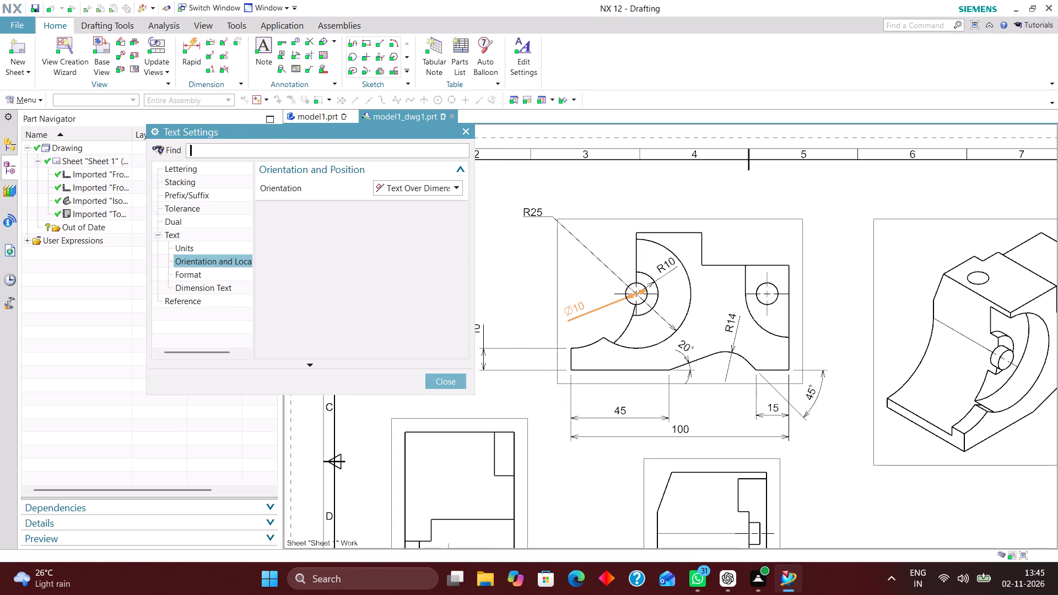
{"action": "left_click", "coordinate": [460, 186]}
{"action": "left_click", "coordinate": [446, 200]}
{"action": "left_click", "coordinate": [450, 208]}
{"action": "left_click", "coordinate": [447, 230]}
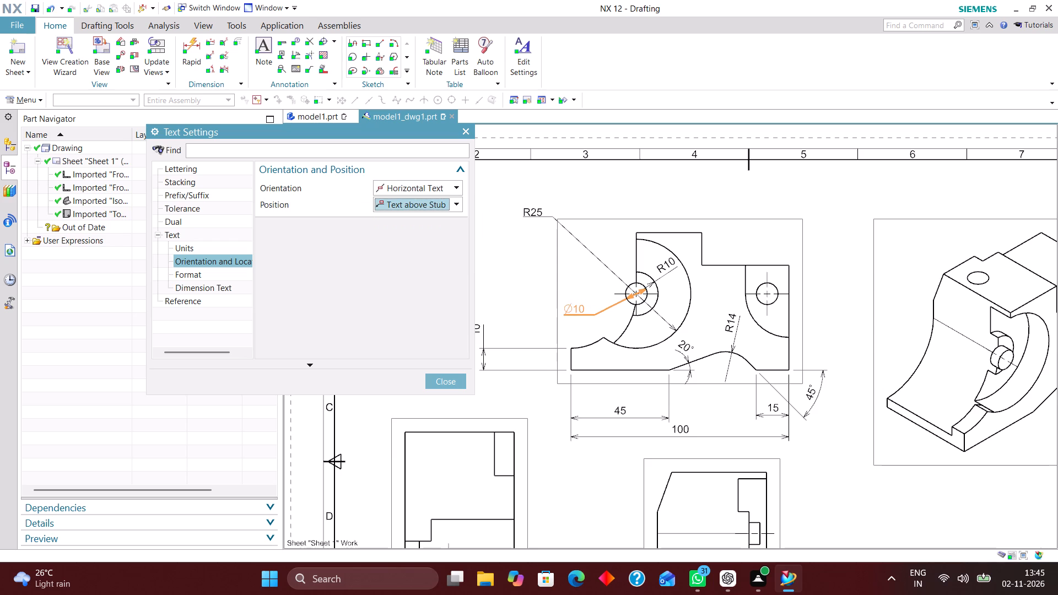
{"action": "left_click", "coordinate": [447, 380]}
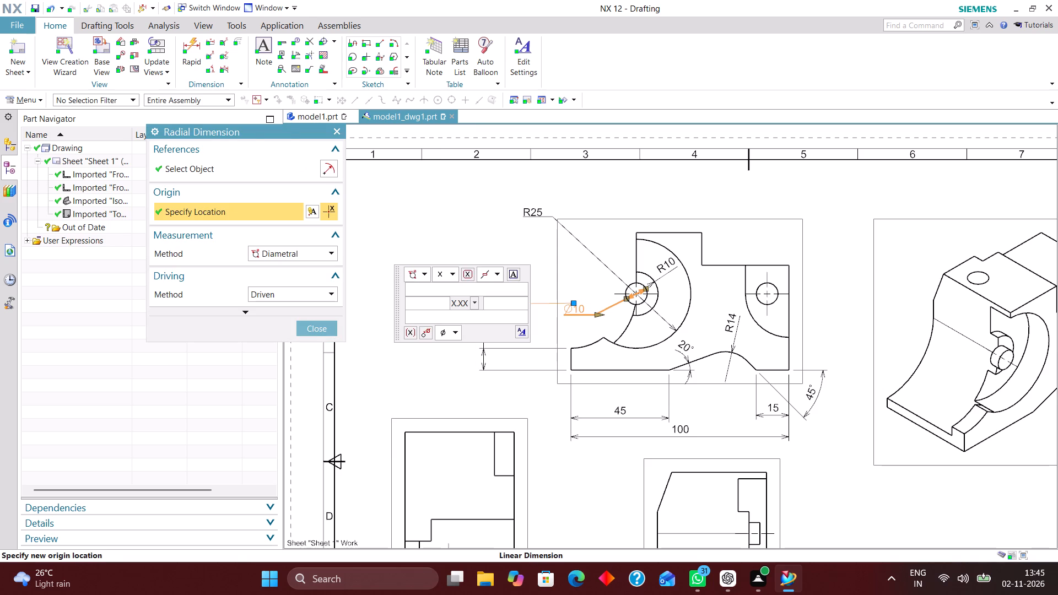
{"action": "left_click", "coordinate": [326, 328]}
{"action": "left_click_drag", "start_coordinate": [571, 308], "coordinate": [563, 314]}
Move the smaller arc's R10 dimension above the side-profile view and set it to Horizontal Text with Text above Stub.
{"action": "left_click_drag", "start_coordinate": [671, 260], "coordinate": [681, 210]}
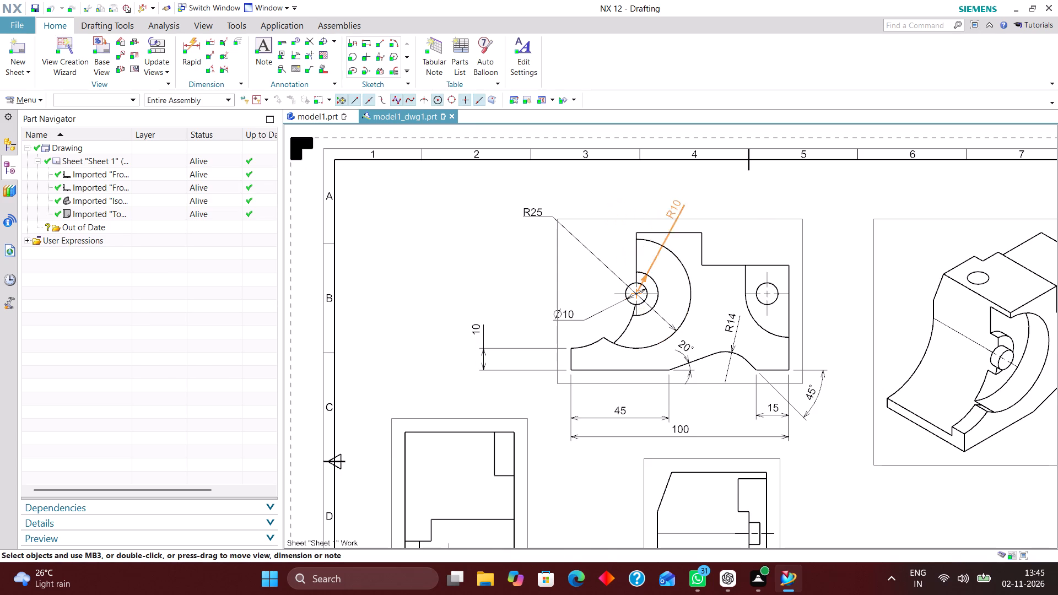
{"action": "left_click_drag", "start_coordinate": [681, 210], "coordinate": [736, 201]}
{"action": "double_click", "coordinate": [739, 199]}
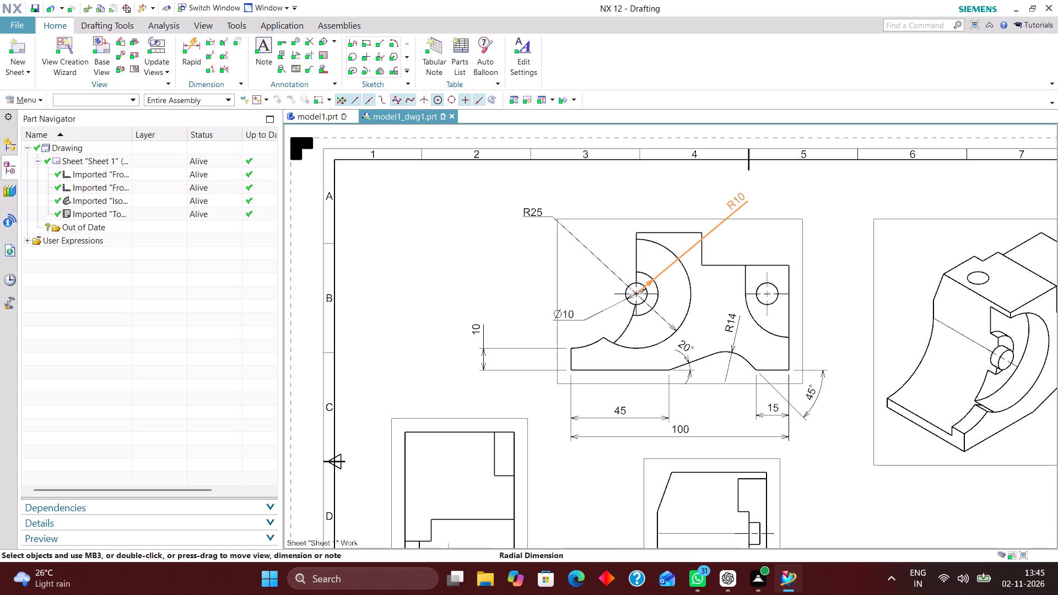
{"action": "left_click", "coordinate": [884, 193]}
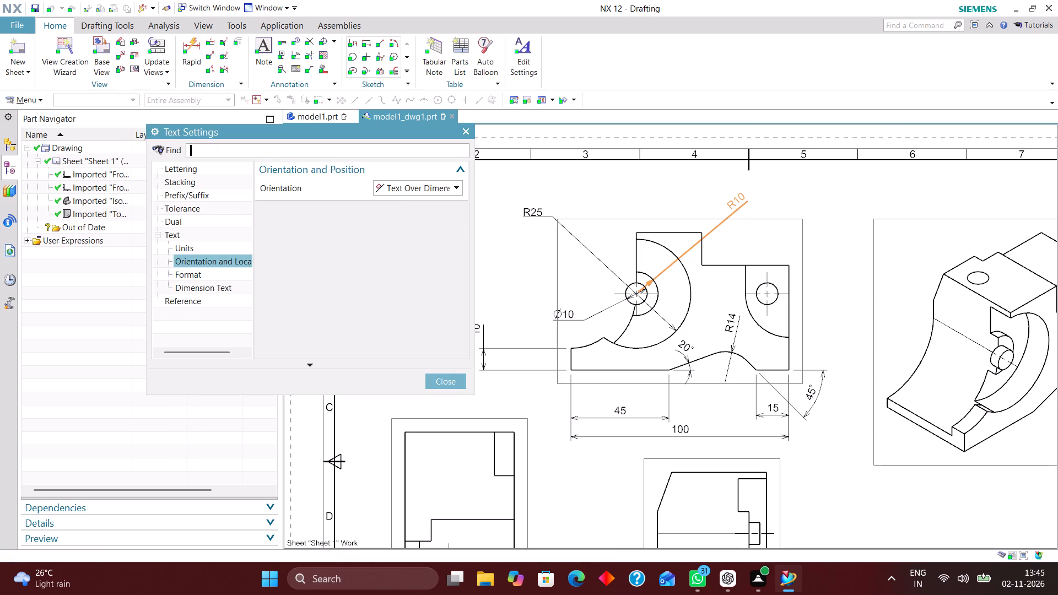
{"action": "left_click", "coordinate": [430, 182]}
{"action": "left_click", "coordinate": [429, 201]}
{"action": "left_click", "coordinate": [441, 201]}
{"action": "left_click", "coordinate": [440, 230]}
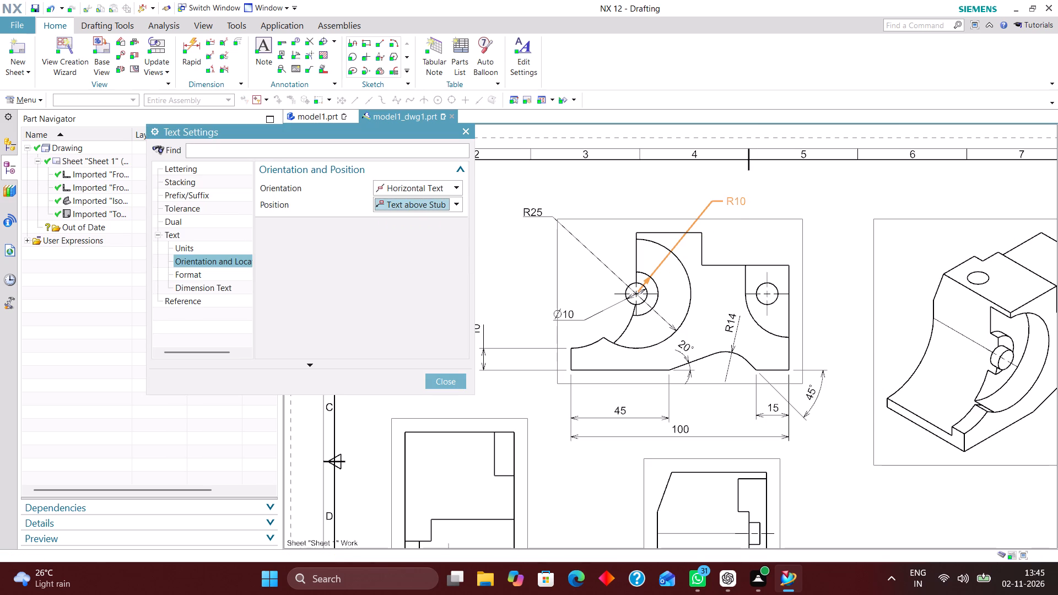
{"action": "left_click", "coordinate": [448, 375]}
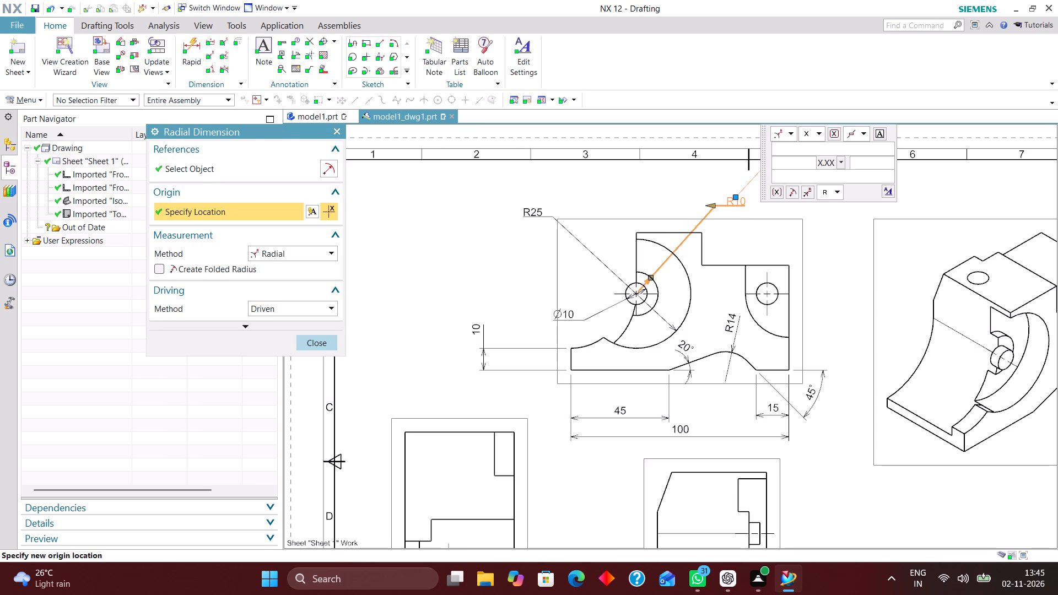
{"action": "left_click", "coordinate": [320, 343]}
Add a diametral dimension to the side profile's right hole, placing its text above and to the right of the profile.
{"action": "scroll", "coordinate": [492, 229], "scroll_direction": "down", "scroll_amount": 2}
{"action": "scroll", "coordinate": [558, 242], "scroll_direction": "down", "scroll_amount": 1}
{"action": "scroll", "coordinate": [565, 280], "scroll_direction": "up", "scroll_amount": 2}
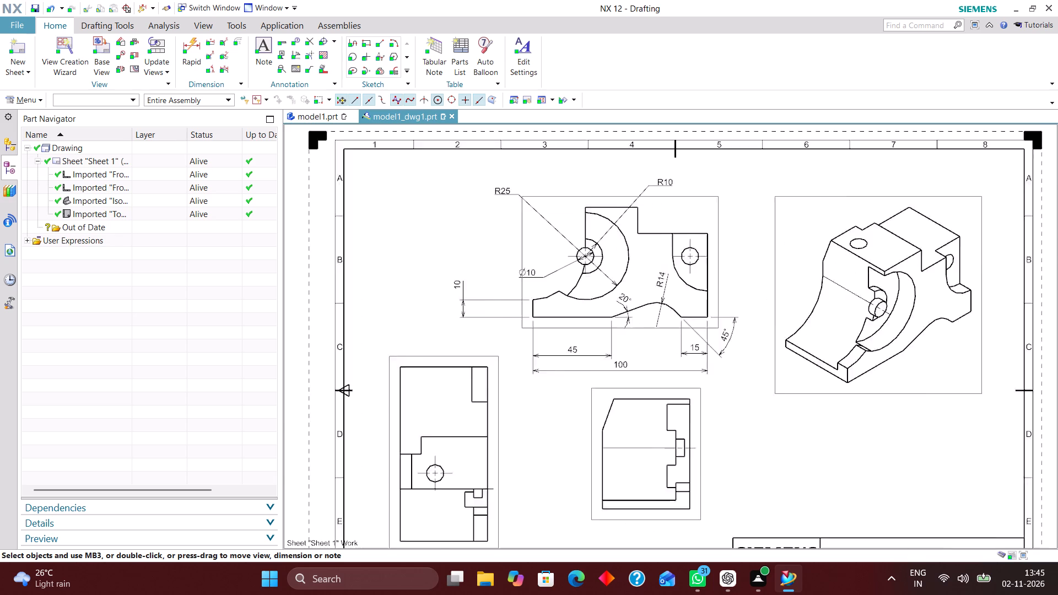
{"action": "scroll", "coordinate": [565, 280], "scroll_direction": "up", "scroll_amount": 1}
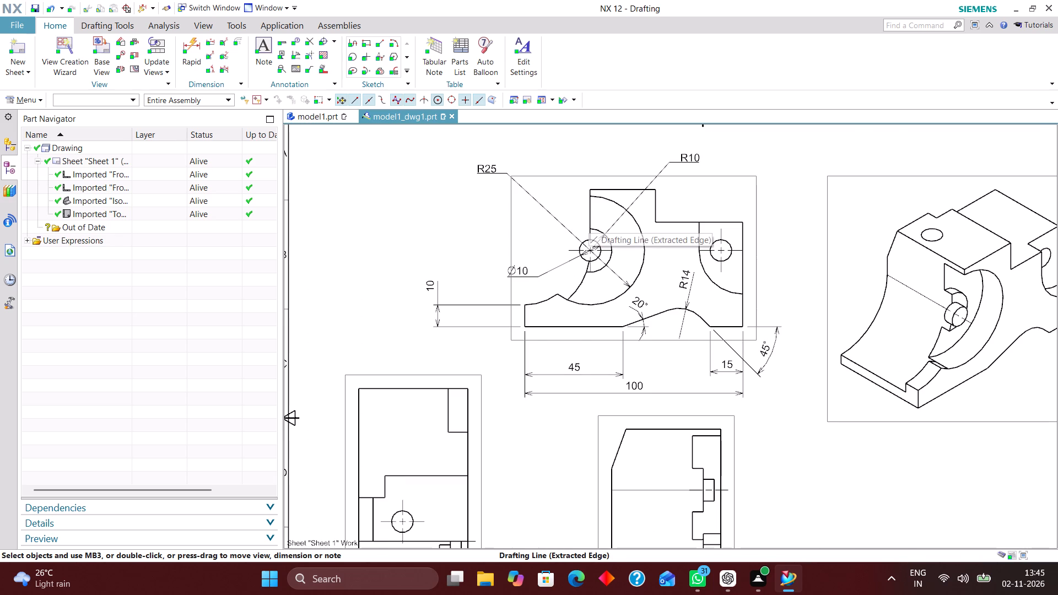
{"action": "scroll", "coordinate": [591, 197], "scroll_direction": "down", "scroll_amount": 2}
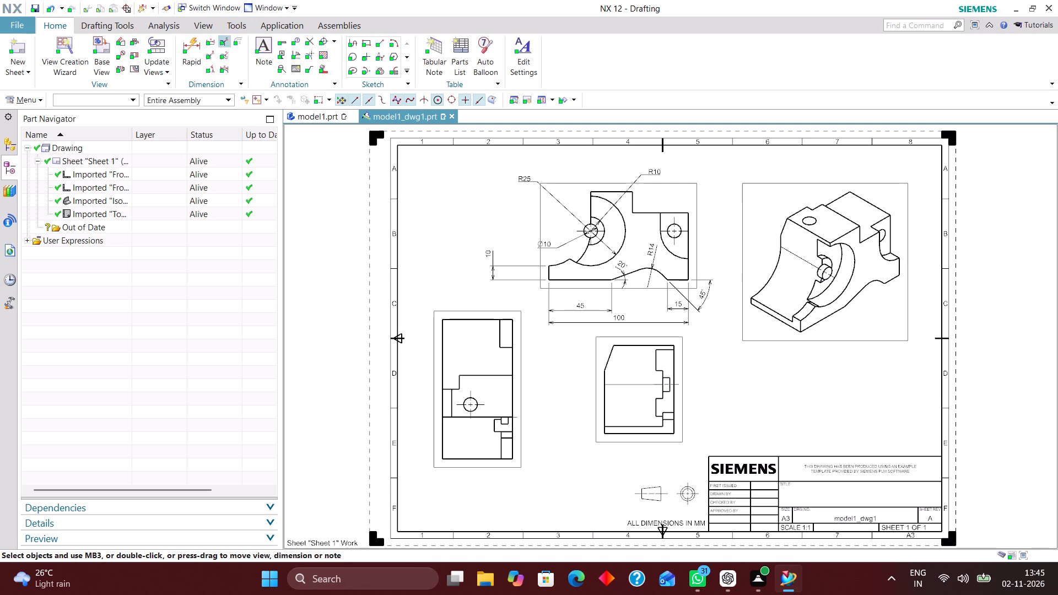
{"action": "left_click", "coordinate": [189, 42]}
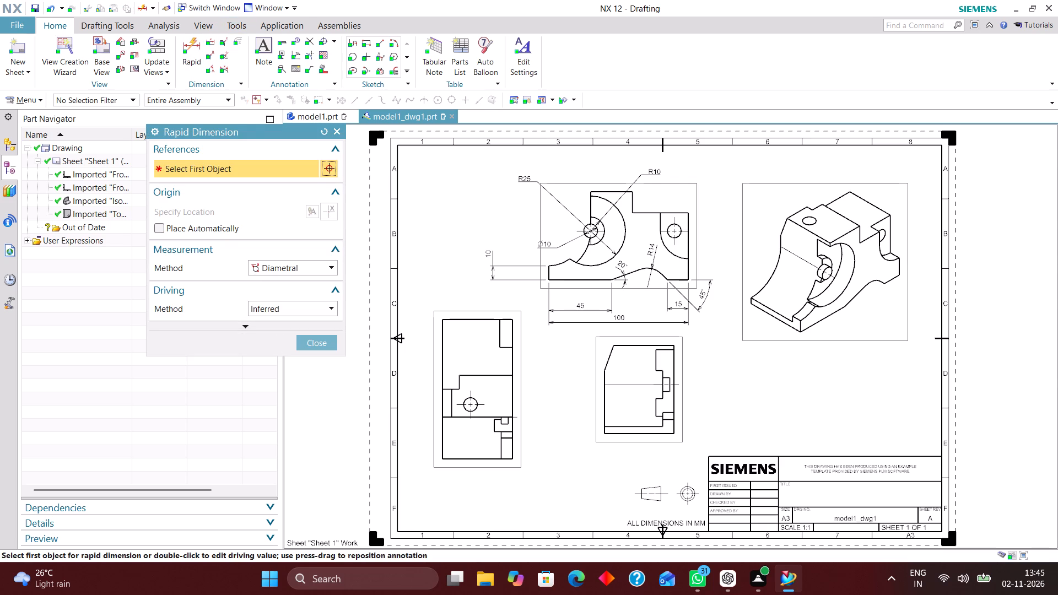
{"action": "scroll", "coordinate": [707, 220], "scroll_direction": "up", "scroll_amount": 4}
{"action": "left_click", "coordinate": [638, 235]}
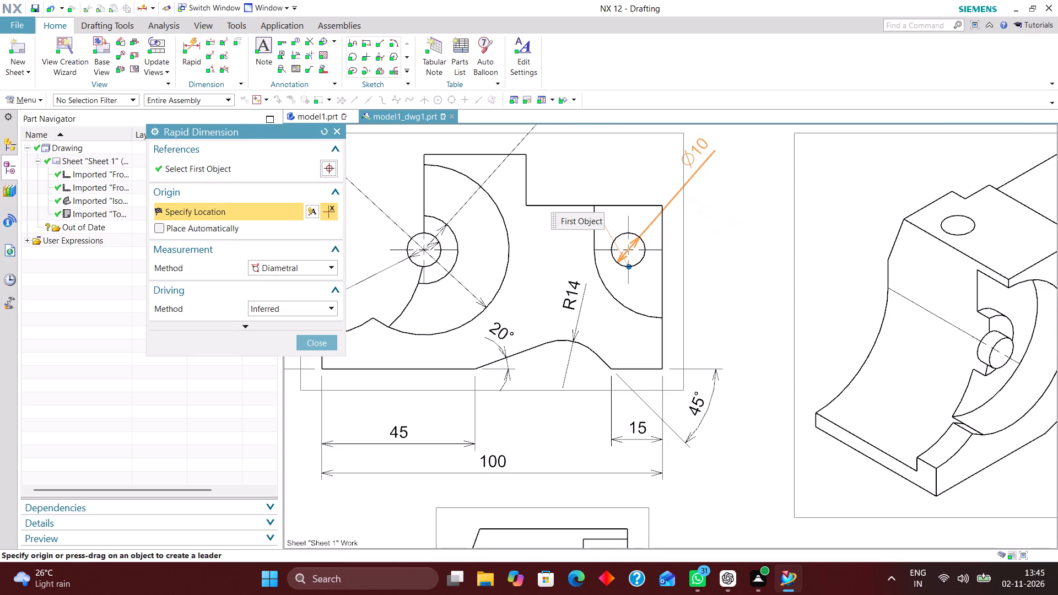
{"action": "left_click", "coordinate": [693, 152]}
{"action": "left_click", "coordinate": [319, 338]}
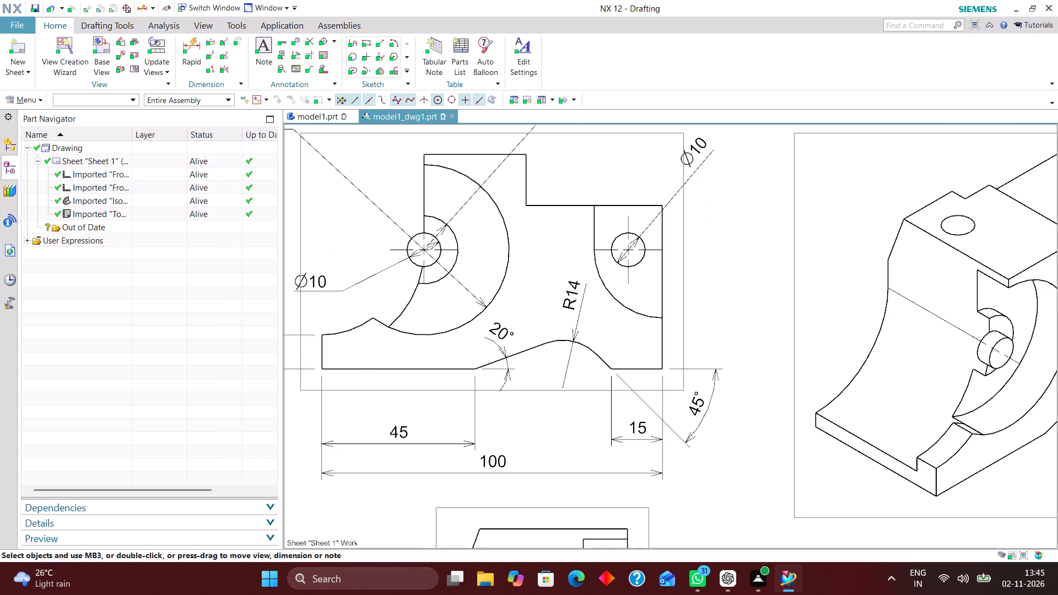
Set the right hole's diameter dimension to Horizontal Text with Text above Stub and move it beside the profile's upper-right corner.
{"action": "scroll", "coordinate": [512, 326], "scroll_direction": "down", "scroll_amount": 1}
{"action": "scroll", "coordinate": [574, 306], "scroll_direction": "down", "scroll_amount": 1}
{"action": "scroll", "coordinate": [608, 226], "scroll_direction": "up", "scroll_amount": 2}
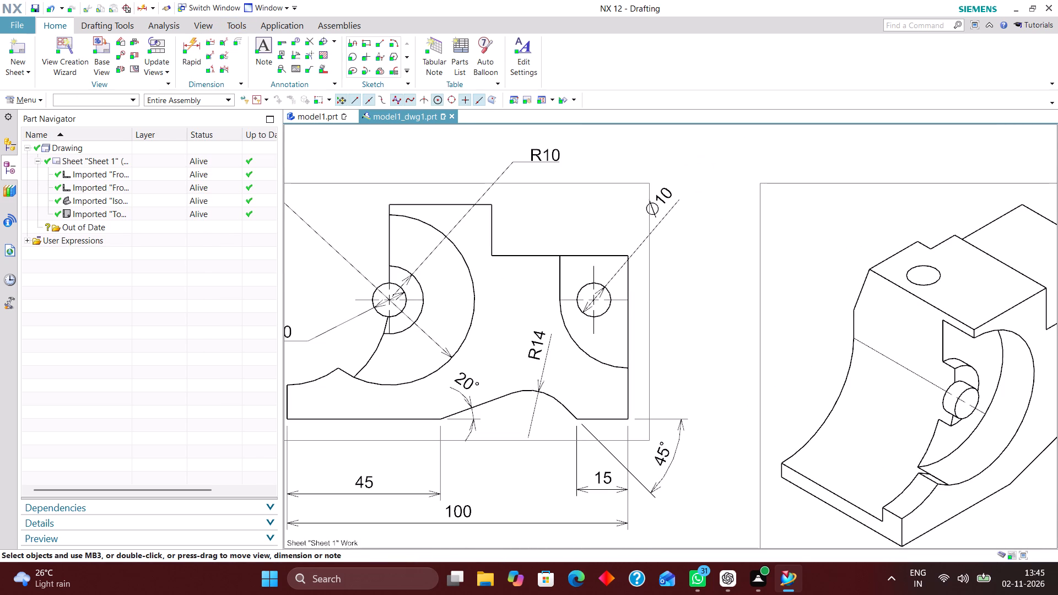
{"action": "double_click", "coordinate": [667, 201]}
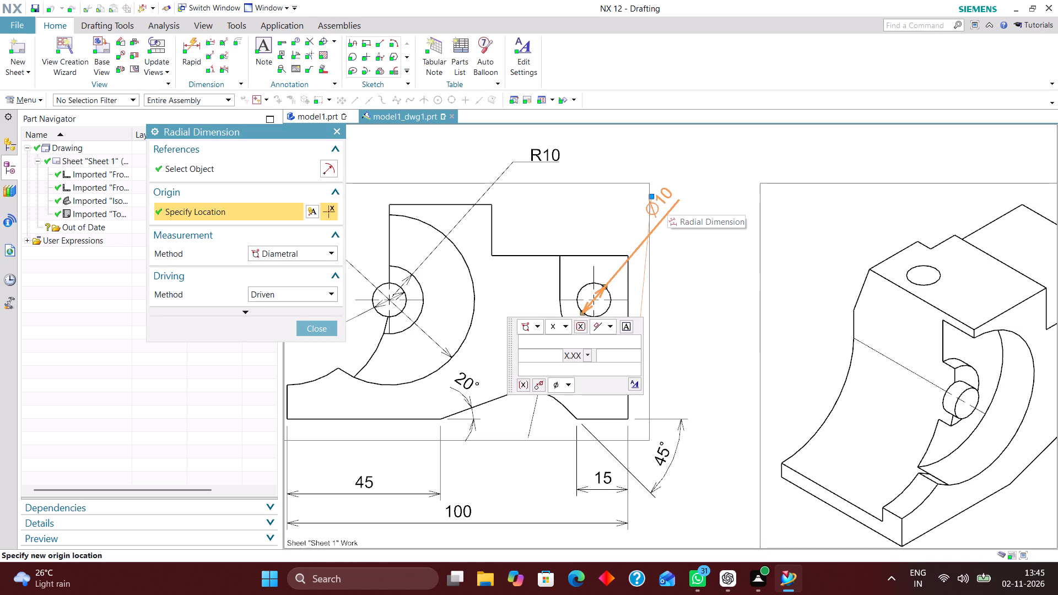
{"action": "left_click", "coordinate": [636, 386]}
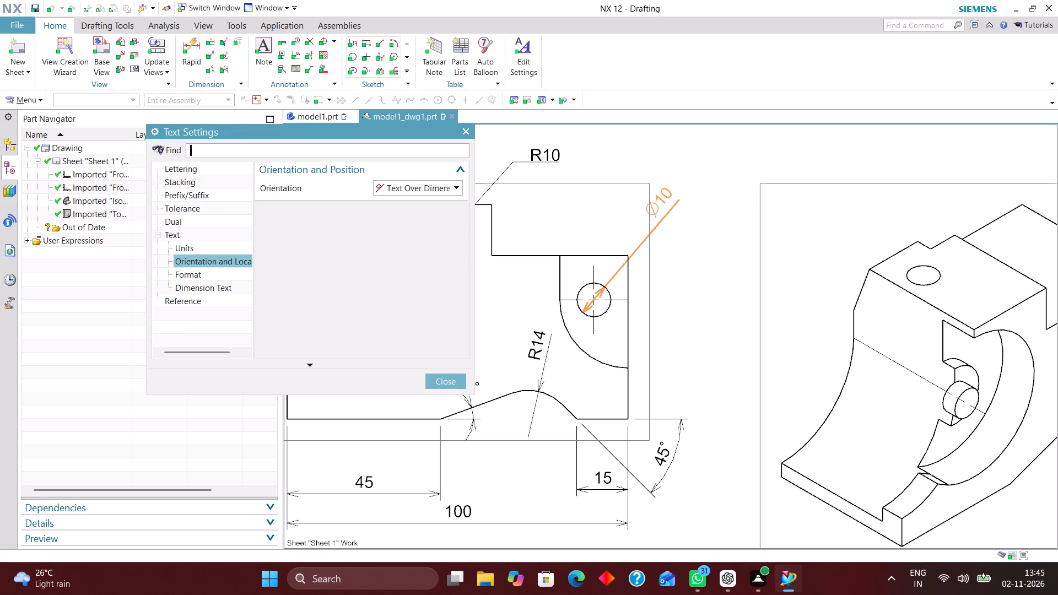
{"action": "left_click", "coordinate": [439, 192]}
{"action": "left_click", "coordinate": [439, 198]}
{"action": "left_click", "coordinate": [444, 204]}
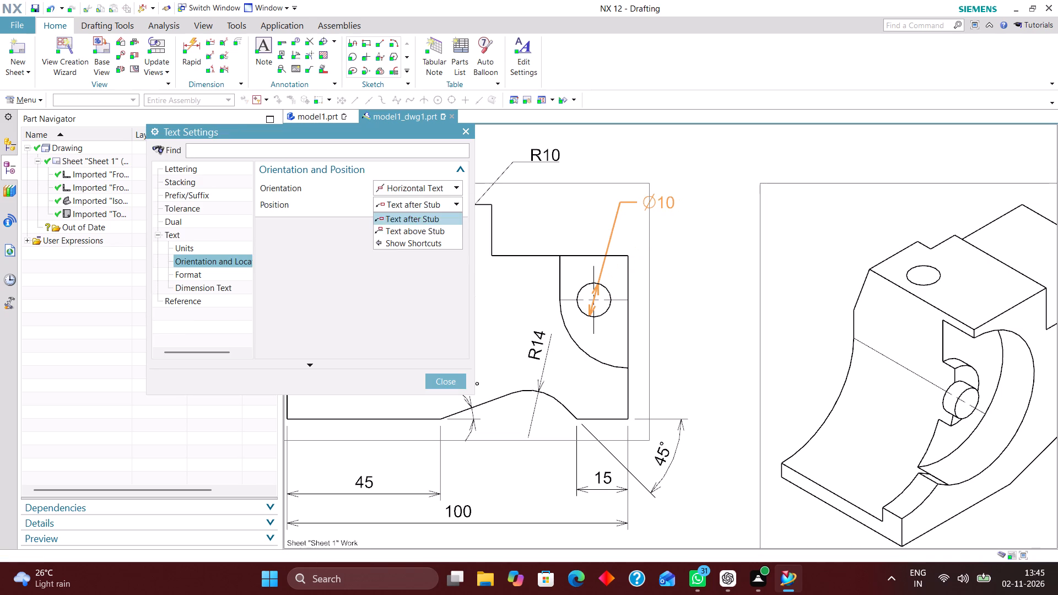
{"action": "left_click", "coordinate": [444, 228]}
{"action": "left_click", "coordinate": [454, 380]}
{"action": "left_click", "coordinate": [315, 326]}
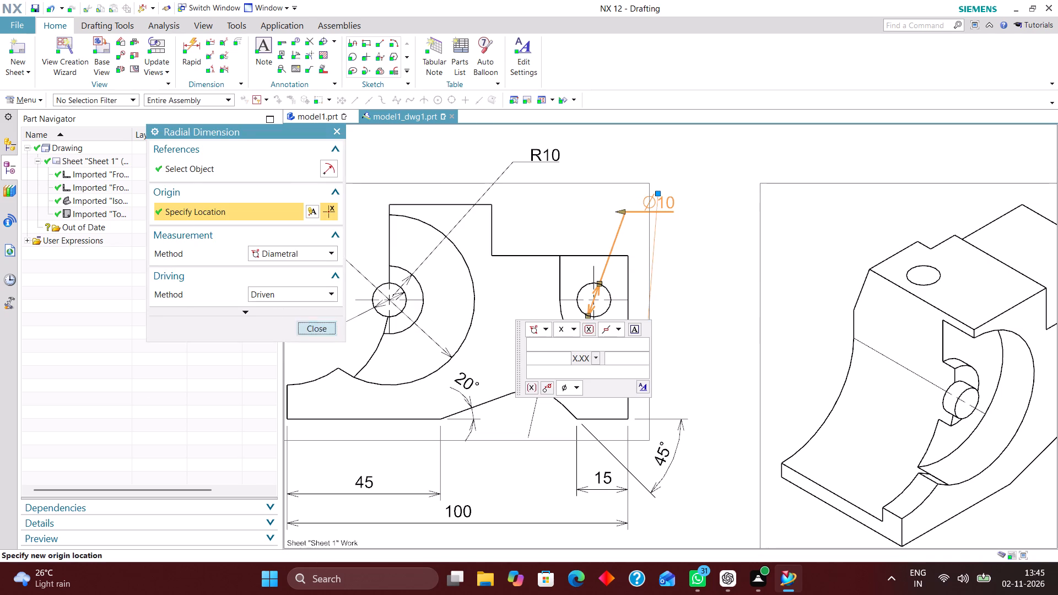
{"action": "left_click_drag", "start_coordinate": [656, 202], "coordinate": [688, 254]}
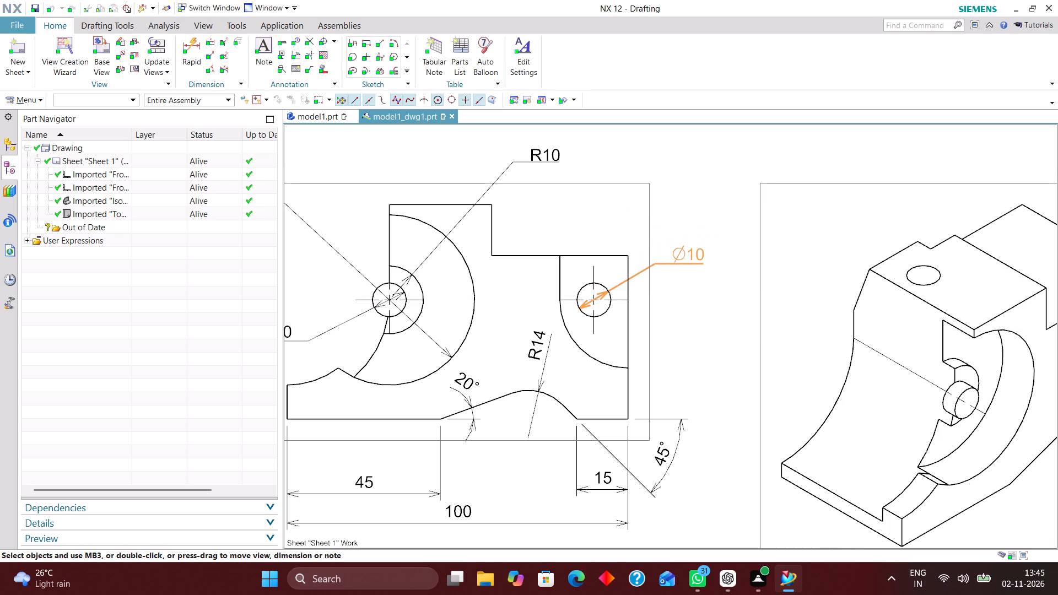
{"action": "left_click_drag", "start_coordinate": [688, 254], "coordinate": [687, 254]}
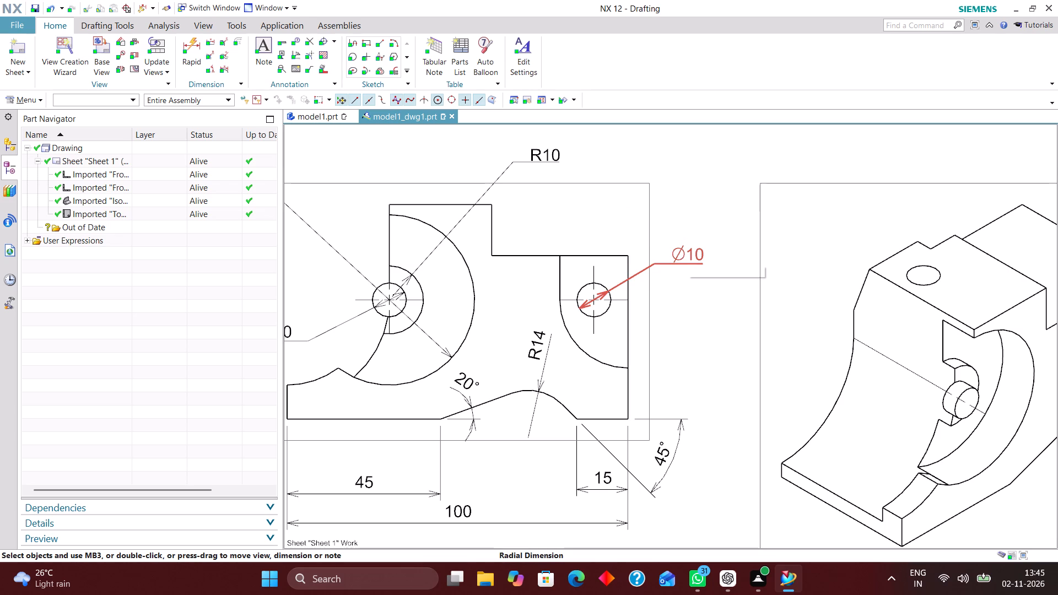
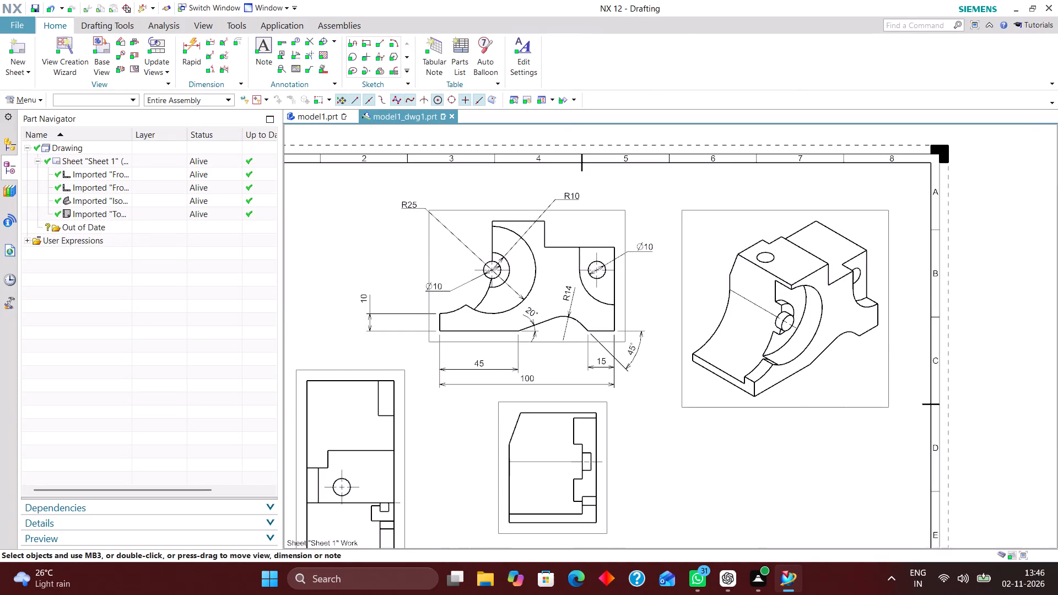
Move the side profile's vertical 10 dimension inward, closer to the profile's lower-left end.
{"action": "scroll", "coordinate": [546, 311], "scroll_direction": "up", "scroll_amount": 2}
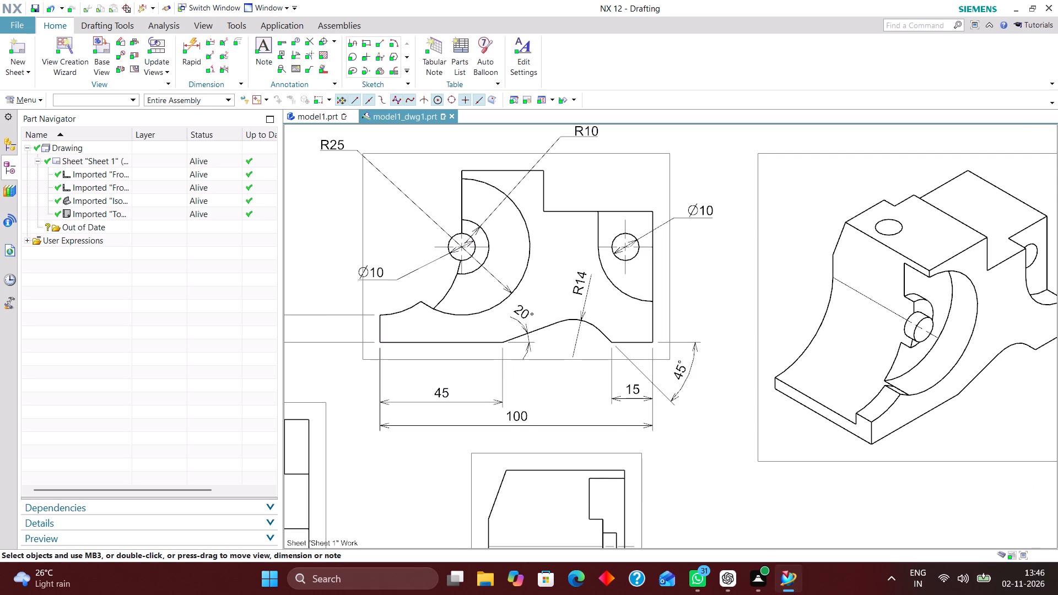
{"action": "scroll", "coordinate": [512, 323], "scroll_direction": "down", "scroll_amount": 3}
{"action": "scroll", "coordinate": [533, 332], "scroll_direction": "up", "scroll_amount": 3}
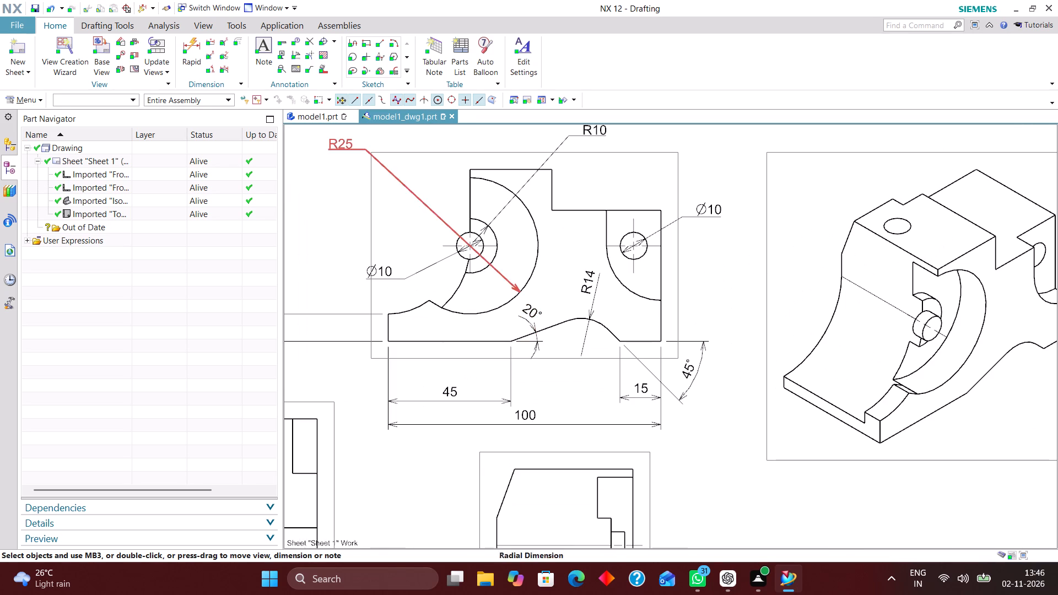
{"action": "scroll", "coordinate": [554, 333], "scroll_direction": "up", "scroll_amount": 4}
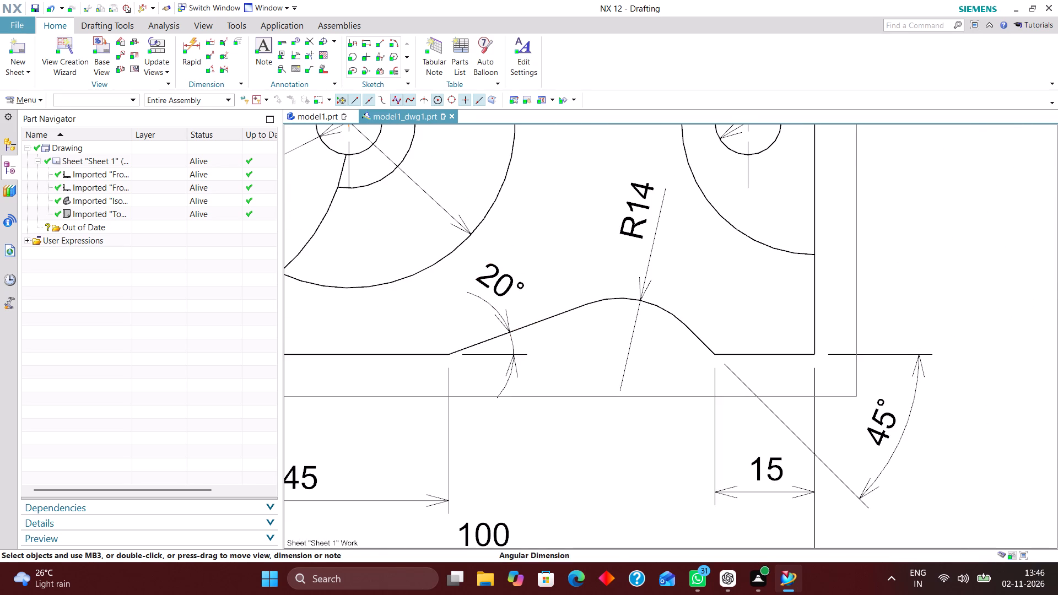
{"action": "scroll", "coordinate": [603, 288], "scroll_direction": "down", "scroll_amount": 6}
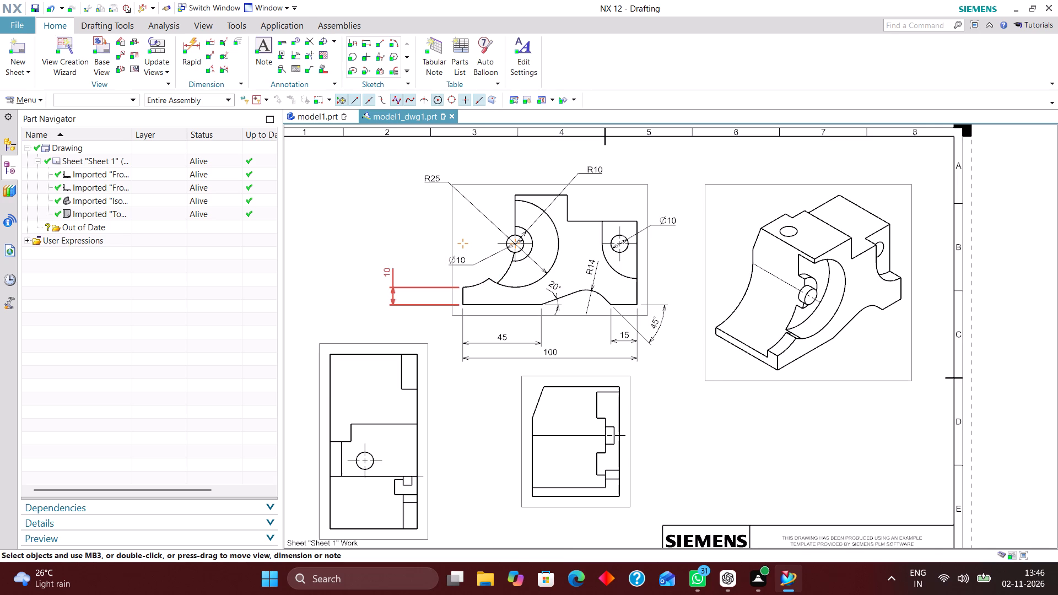
{"action": "left_click_drag", "start_coordinate": [382, 269], "coordinate": [426, 269]}
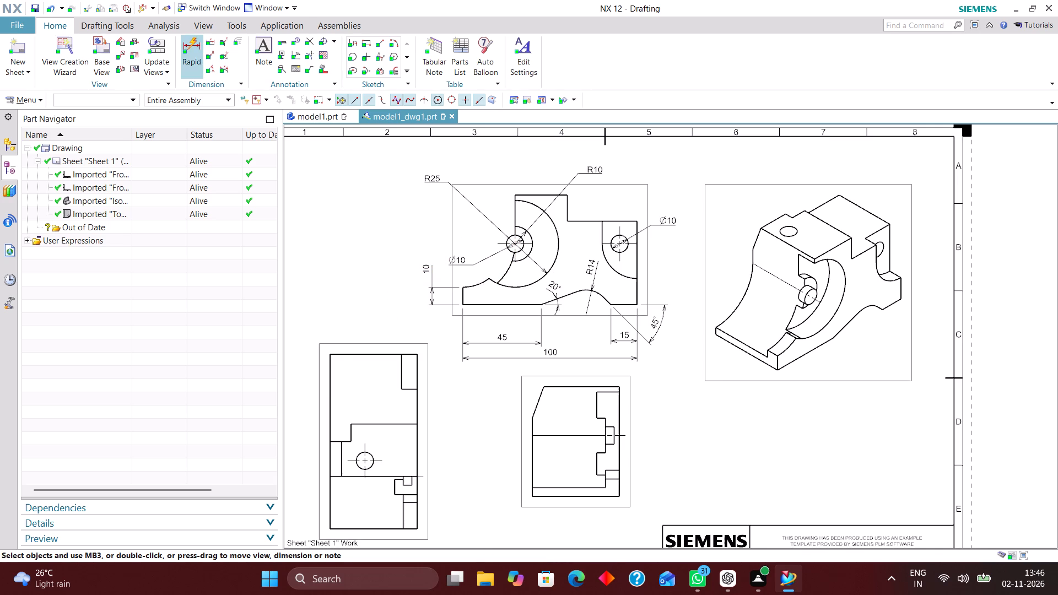
Start the Rapid Dimension command for the next dimension on the drawing.
{"action": "left_click", "coordinate": [191, 40]}
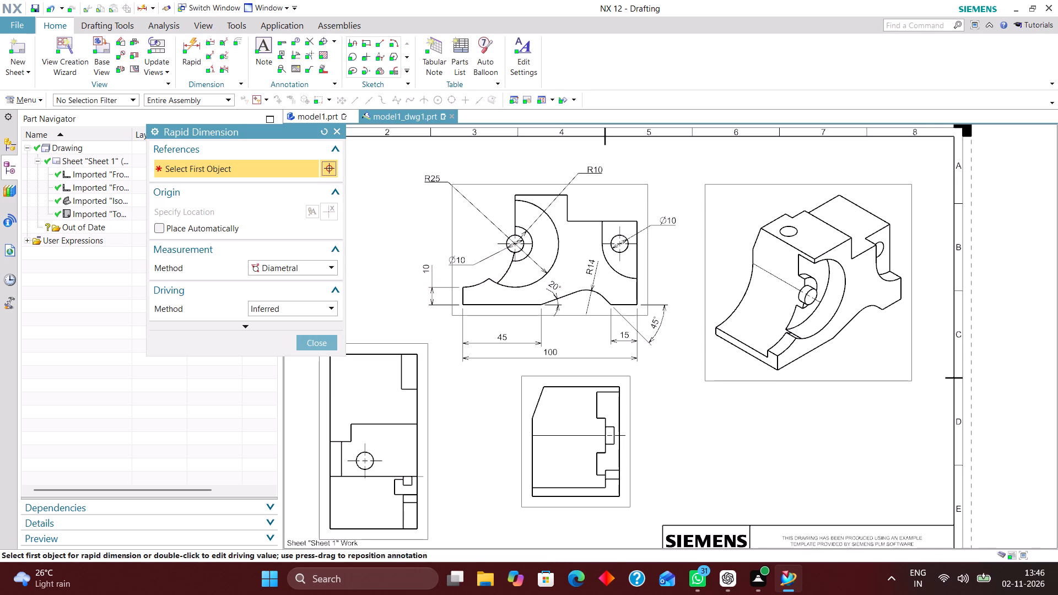
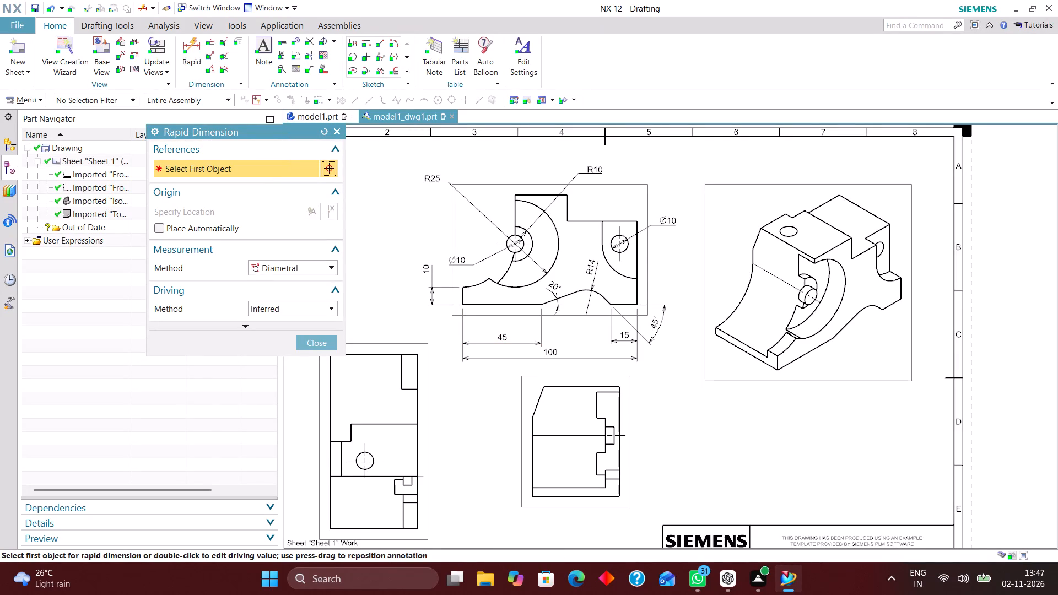
With the Inferred measurement method, dimension the width of the tall lower-left view and place the dimension below it.
{"action": "left_click", "coordinate": [313, 262]}
{"action": "left_click", "coordinate": [312, 280]}
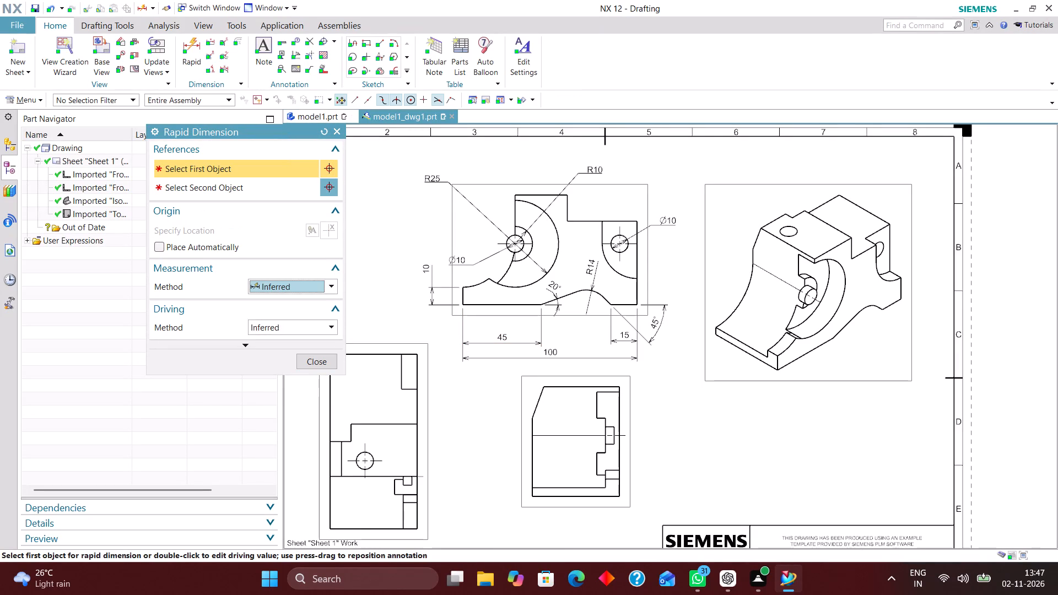
{"action": "scroll", "coordinate": [430, 259], "scroll_direction": "down", "scroll_amount": 3}
{"action": "scroll", "coordinate": [379, 402], "scroll_direction": "up", "scroll_amount": 3}
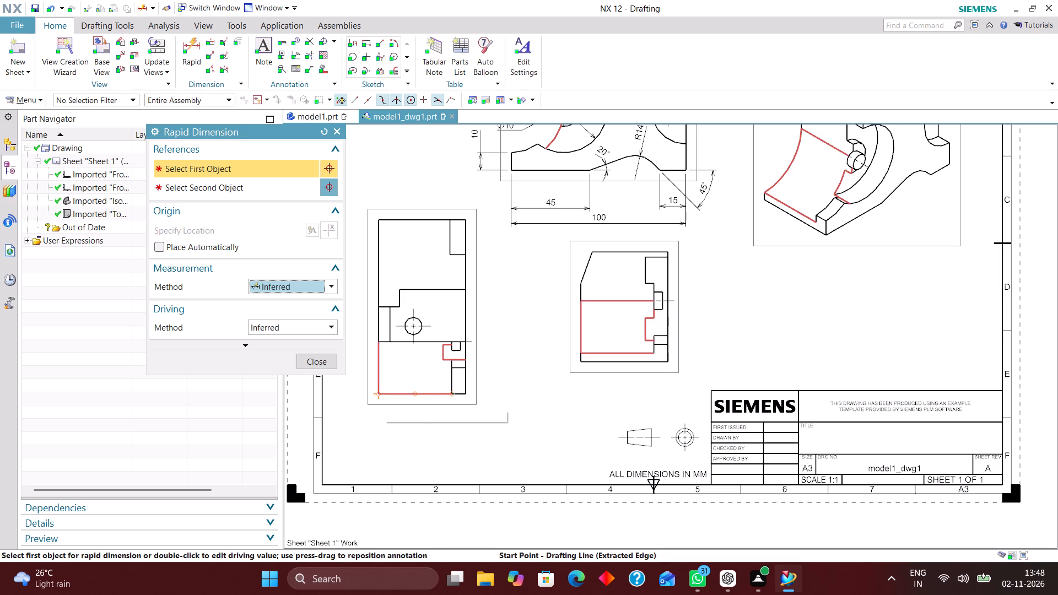
{"action": "left_click", "coordinate": [379, 392]}
{"action": "left_click", "coordinate": [467, 392]}
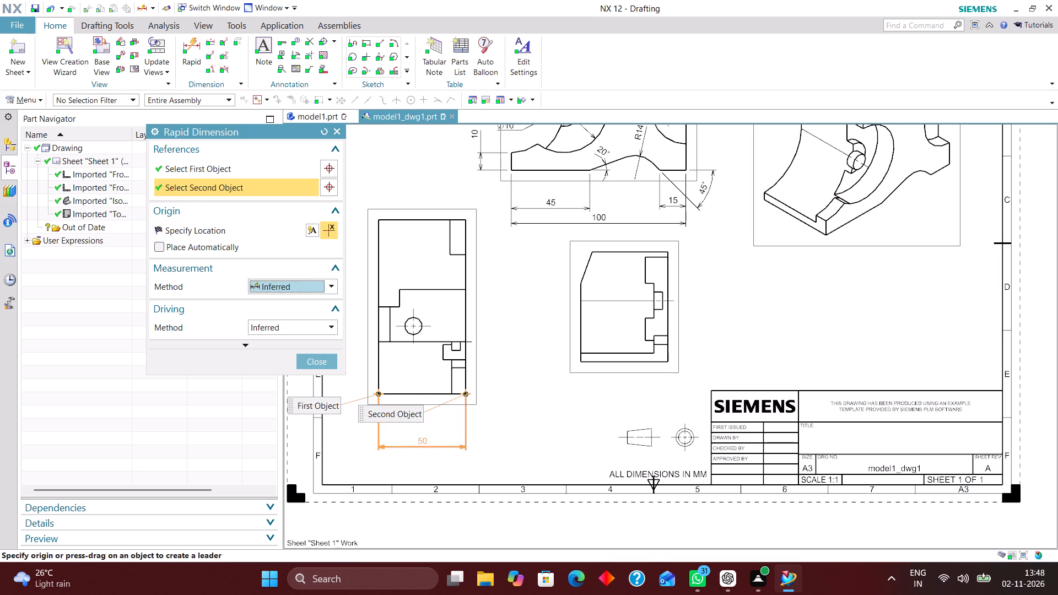
{"action": "left_click", "coordinate": [431, 441]}
Dimension the side profile's overall height from its lower-left corner to the top step, placed outside the vertical 10 dimension.
{"action": "scroll", "coordinate": [485, 315], "scroll_direction": "down", "scroll_amount": 2}
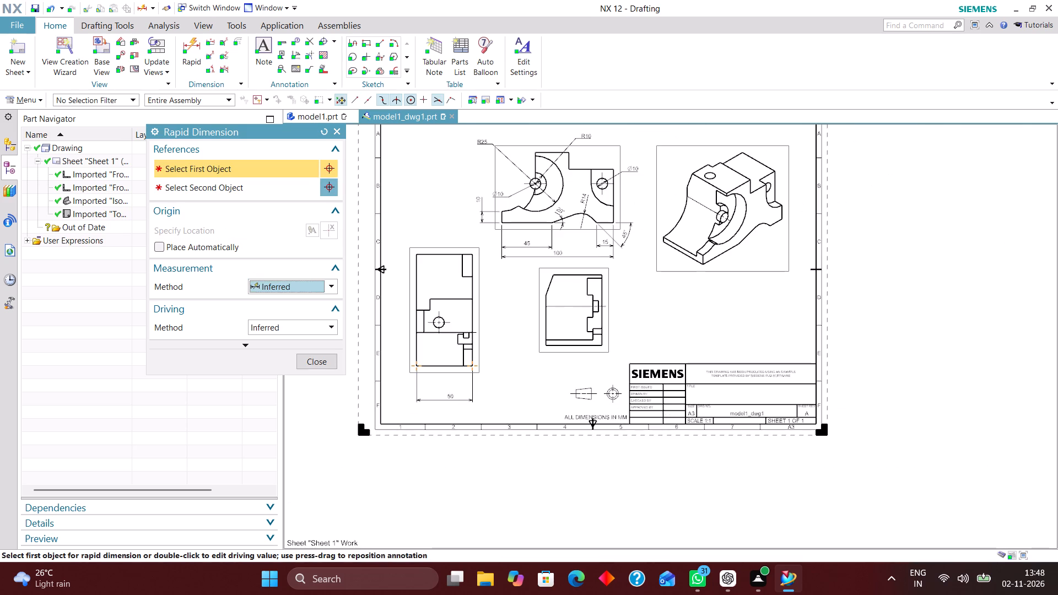
{"action": "scroll", "coordinate": [485, 188], "scroll_direction": "up", "scroll_amount": 4}
{"action": "left_click", "coordinate": [524, 271]}
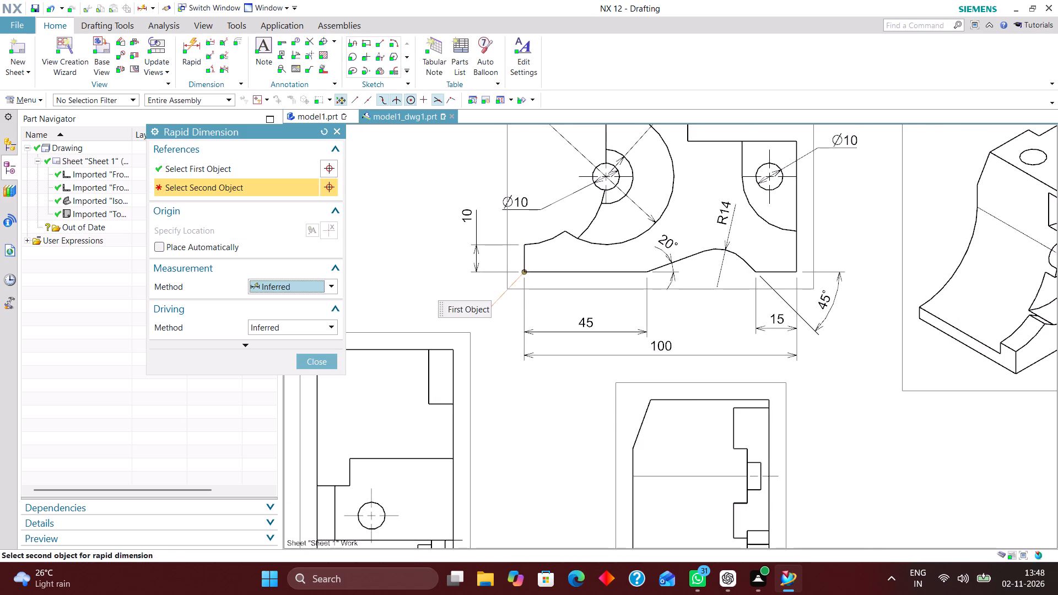
{"action": "scroll", "coordinate": [519, 250], "scroll_direction": "down", "scroll_amount": 3}
{"action": "scroll", "coordinate": [548, 175], "scroll_direction": "up", "scroll_amount": 2}
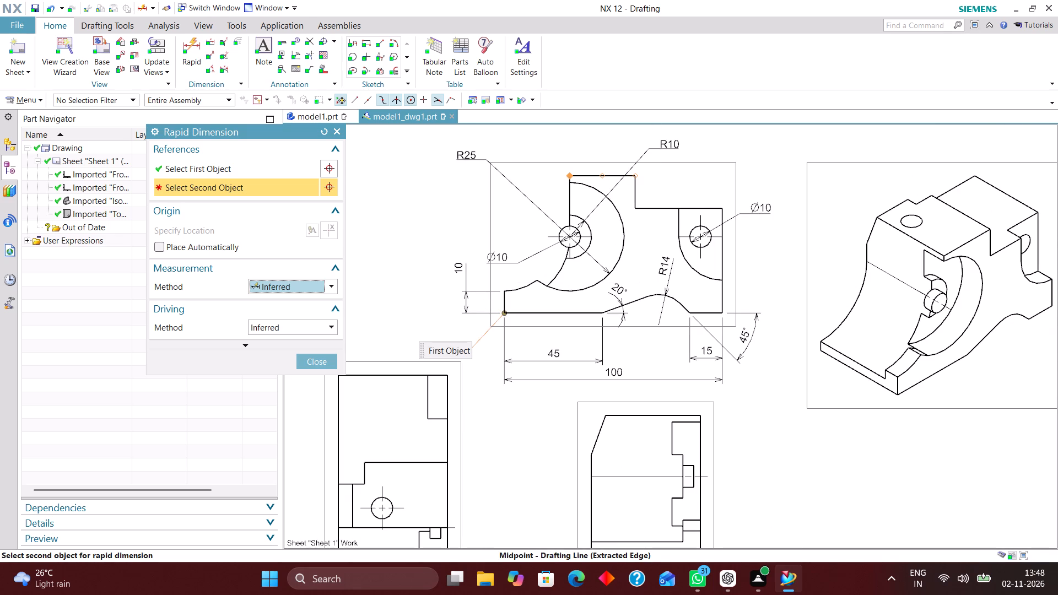
{"action": "left_click", "coordinate": [569, 174]}
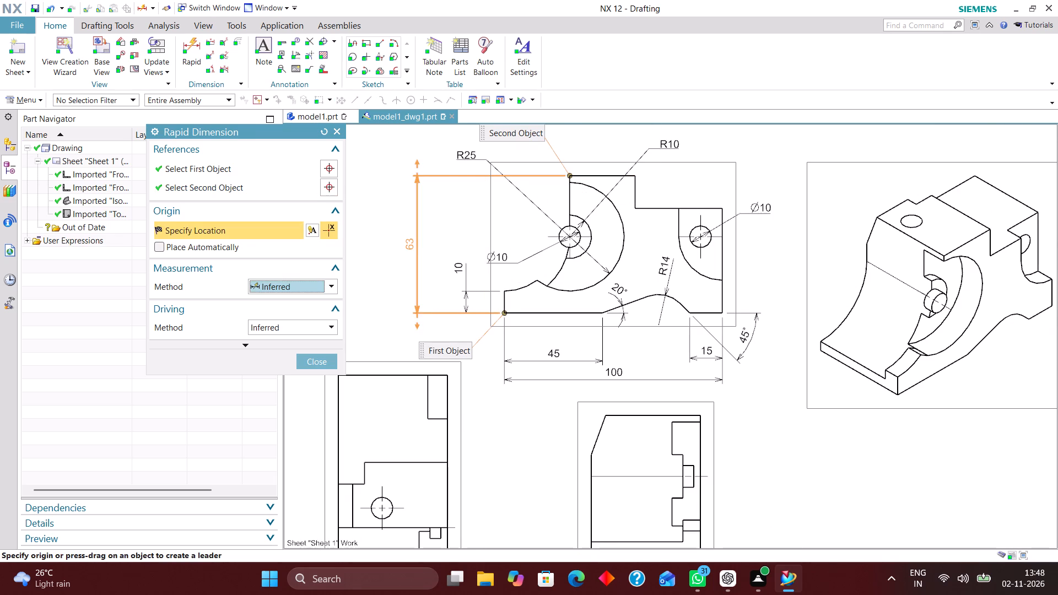
{"action": "left_click", "coordinate": [412, 235]}
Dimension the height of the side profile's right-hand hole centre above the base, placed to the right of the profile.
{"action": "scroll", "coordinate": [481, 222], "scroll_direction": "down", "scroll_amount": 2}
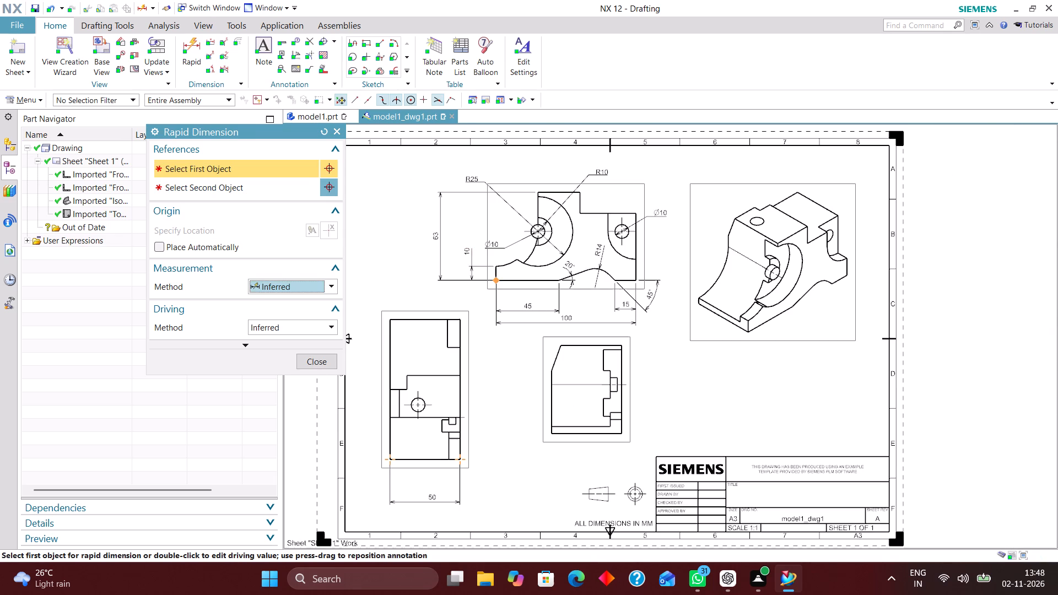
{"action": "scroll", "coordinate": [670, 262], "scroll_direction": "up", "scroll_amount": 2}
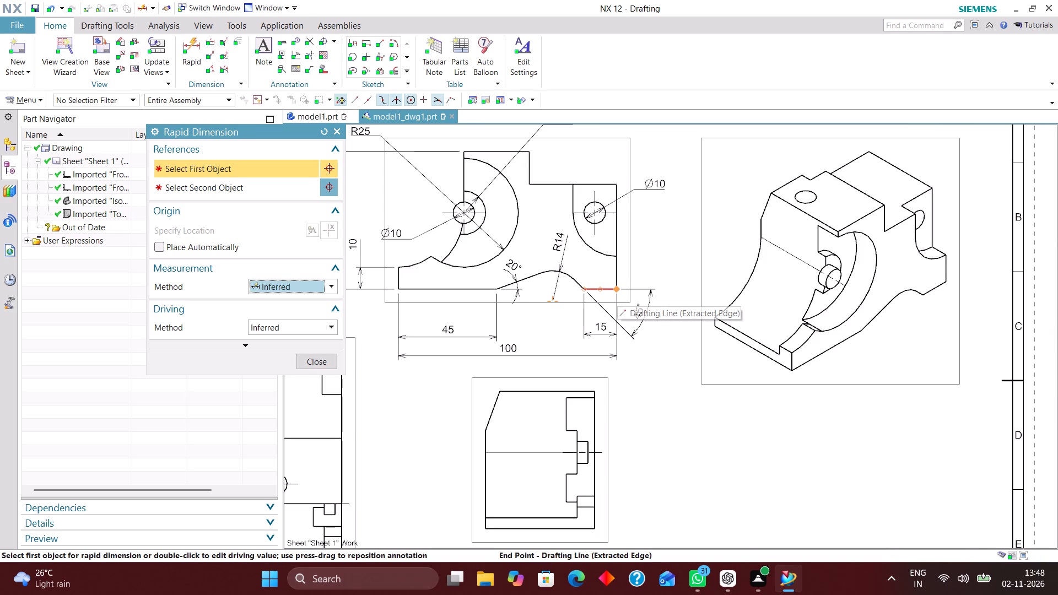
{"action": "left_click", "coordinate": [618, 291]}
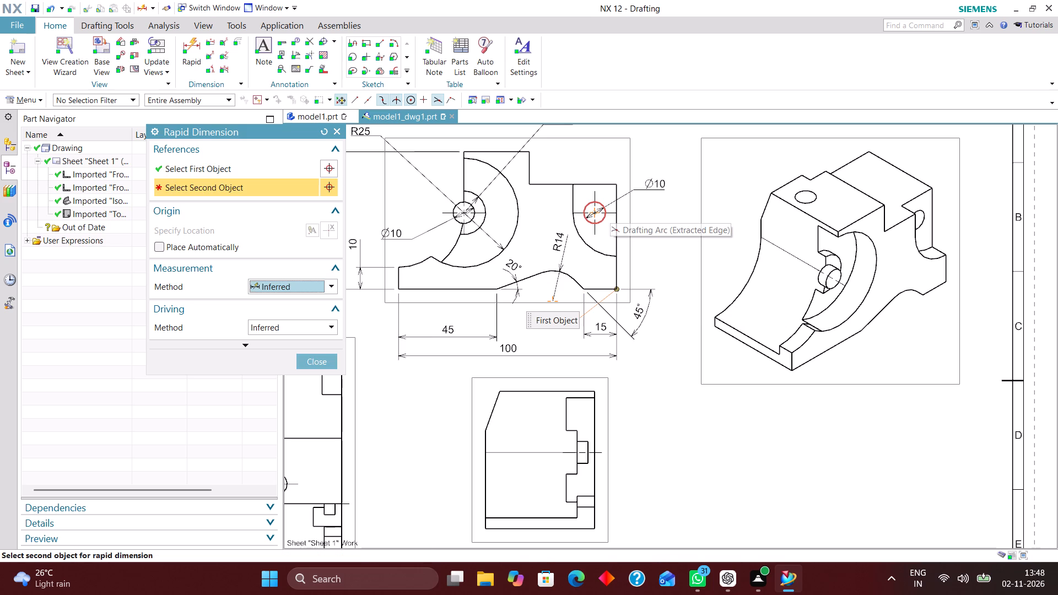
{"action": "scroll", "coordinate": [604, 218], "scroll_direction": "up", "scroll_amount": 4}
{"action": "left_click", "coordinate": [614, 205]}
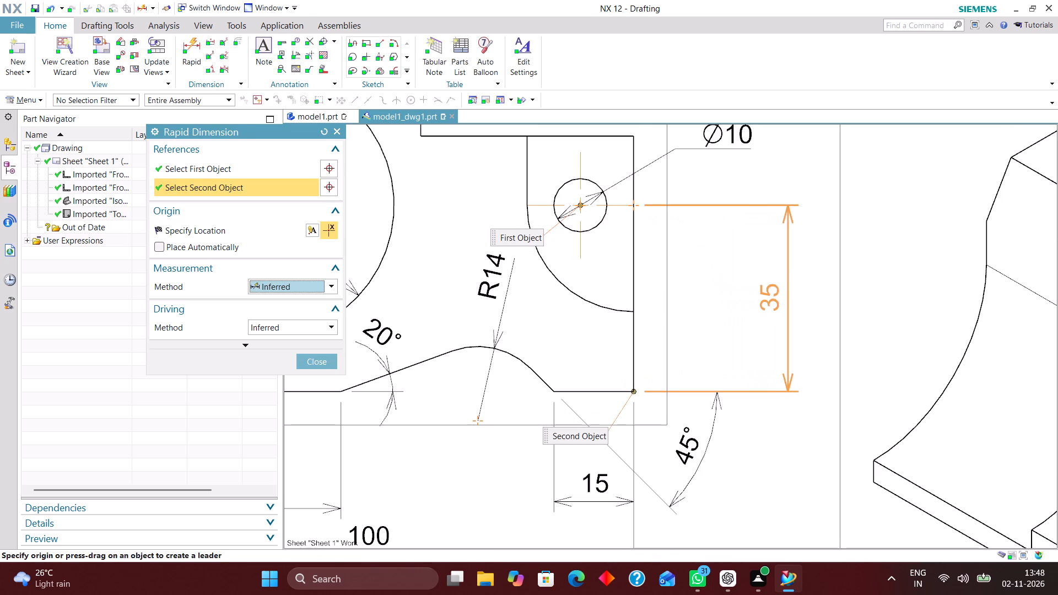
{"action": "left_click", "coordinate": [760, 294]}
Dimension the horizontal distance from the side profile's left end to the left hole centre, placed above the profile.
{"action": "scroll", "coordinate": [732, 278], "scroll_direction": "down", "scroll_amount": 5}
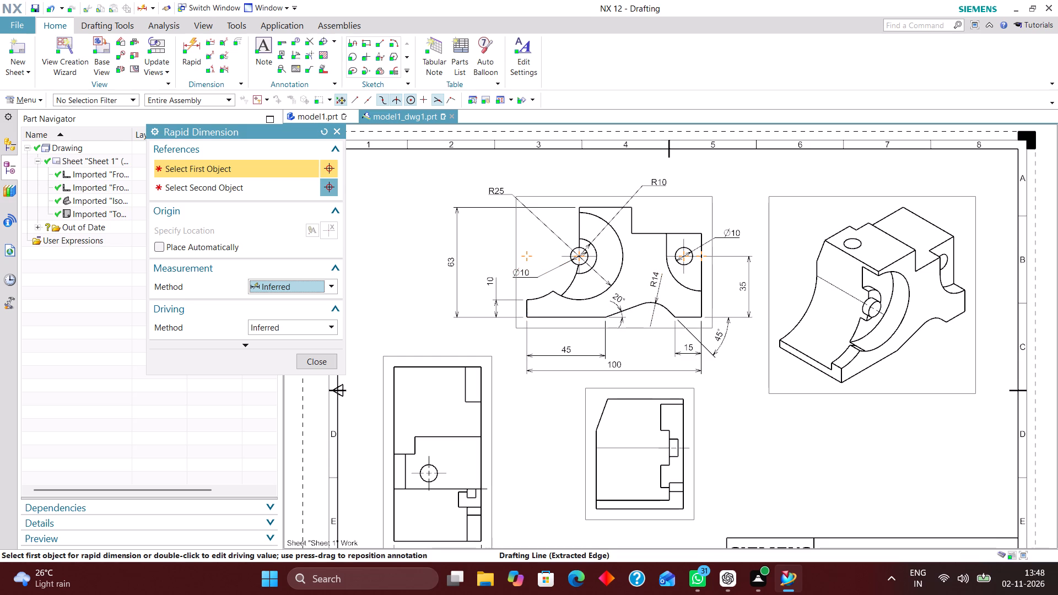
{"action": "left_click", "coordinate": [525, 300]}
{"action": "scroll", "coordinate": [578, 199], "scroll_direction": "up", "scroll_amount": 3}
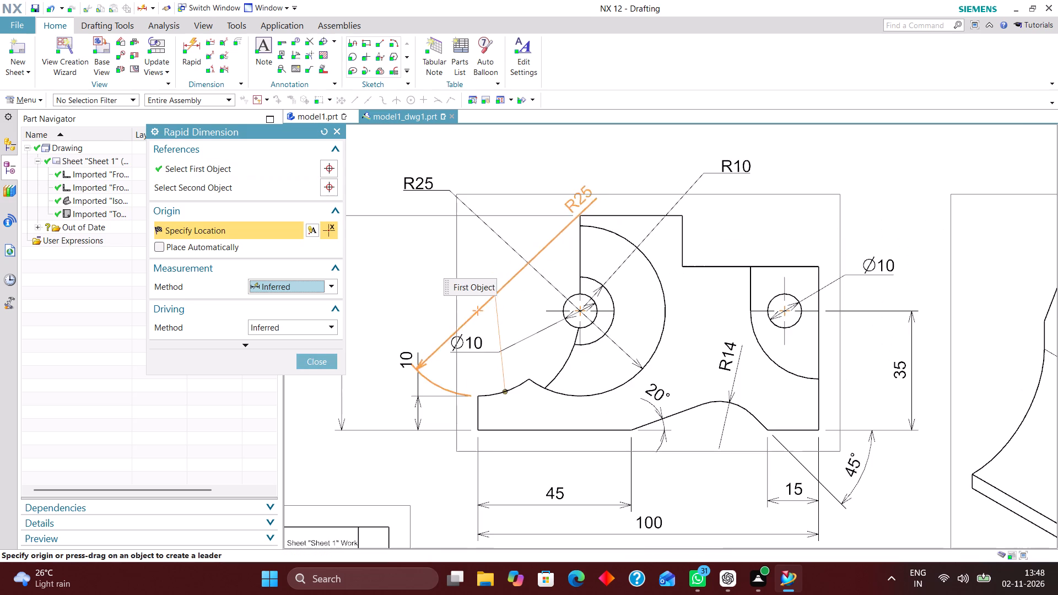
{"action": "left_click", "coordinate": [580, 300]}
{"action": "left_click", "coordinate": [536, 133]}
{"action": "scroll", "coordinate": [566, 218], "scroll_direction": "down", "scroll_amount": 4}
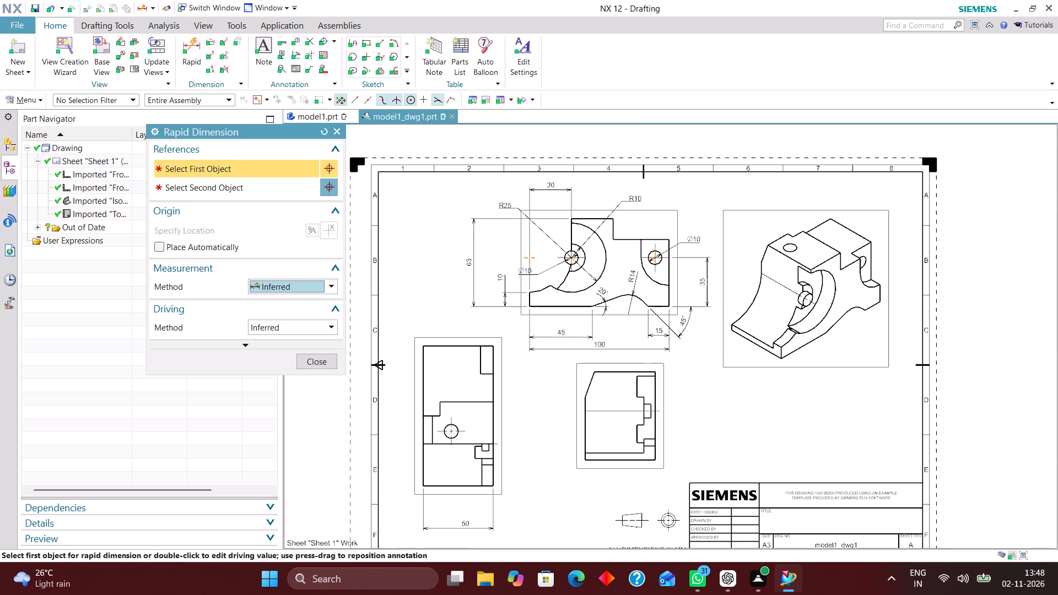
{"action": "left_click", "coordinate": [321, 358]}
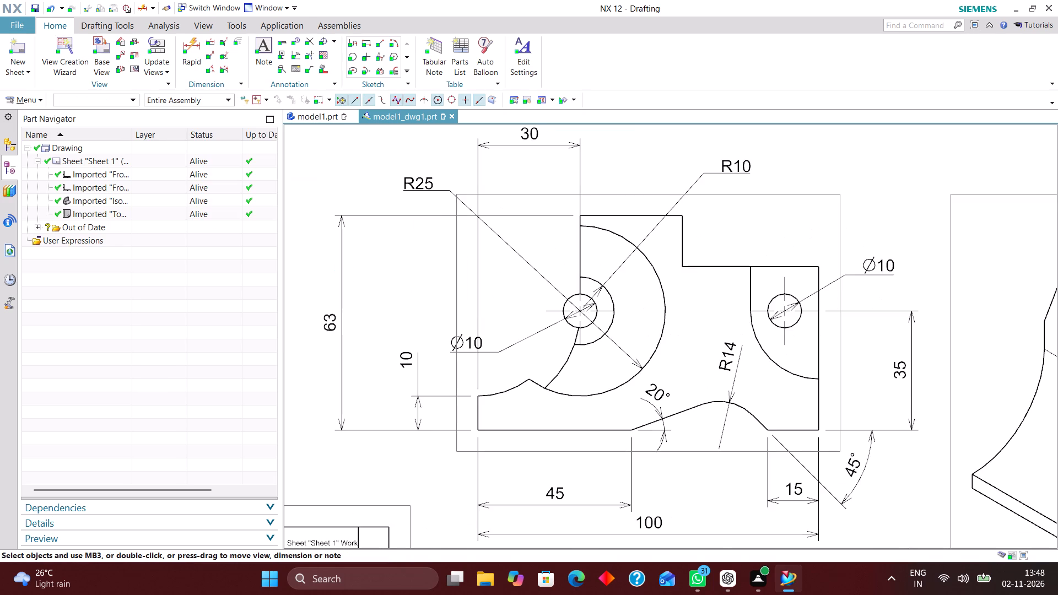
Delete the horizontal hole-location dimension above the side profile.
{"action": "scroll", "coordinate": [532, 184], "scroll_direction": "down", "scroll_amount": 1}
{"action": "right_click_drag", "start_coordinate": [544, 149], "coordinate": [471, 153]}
Add a Rapid Dimension for the full vertical length of the tall lower-left view, placed along its left side.
{"action": "scroll", "coordinate": [536, 189], "scroll_direction": "down", "scroll_amount": 4}
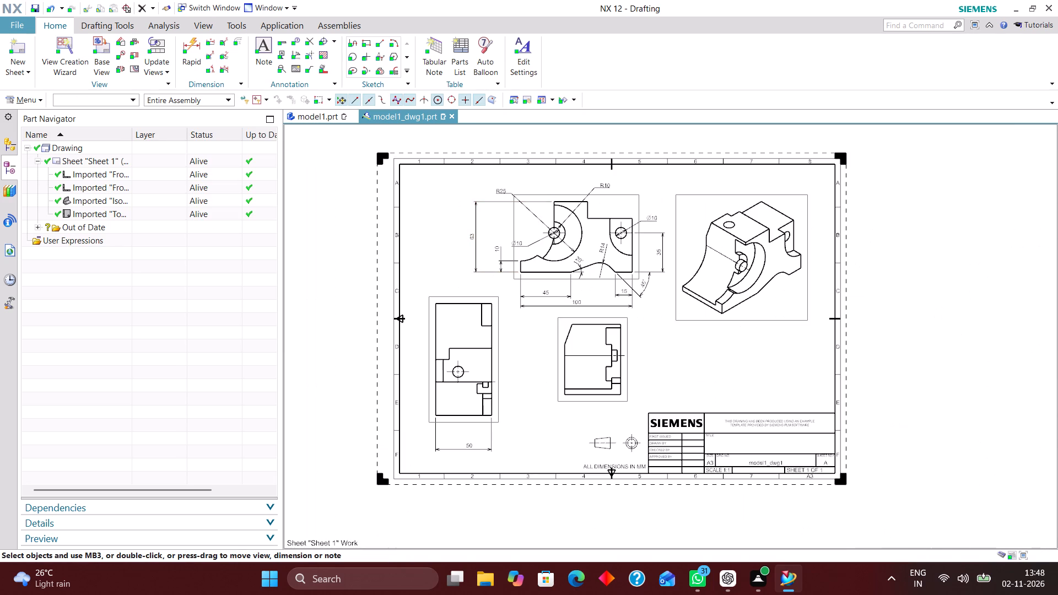
{"action": "scroll", "coordinate": [469, 242], "scroll_direction": "down", "scroll_amount": 1}
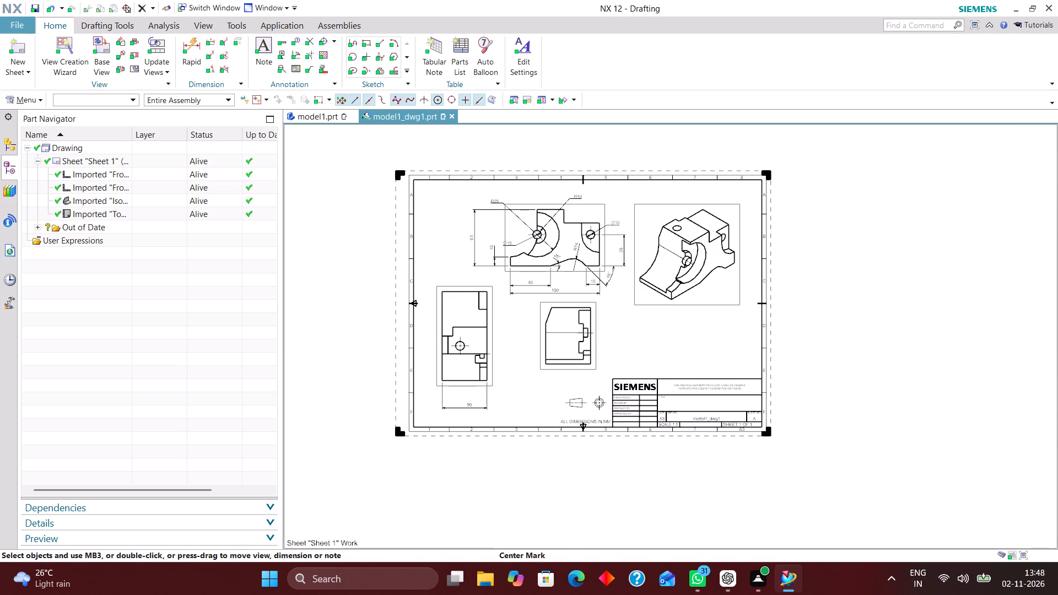
{"action": "scroll", "coordinate": [468, 389], "scroll_direction": "up", "scroll_amount": 1}
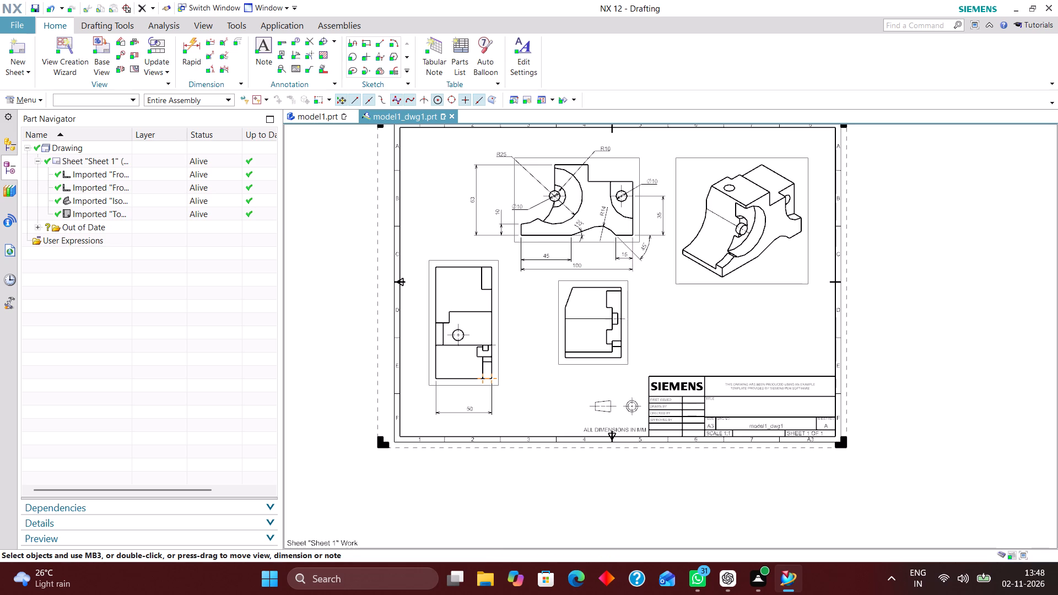
{"action": "left_click", "coordinate": [189, 44]}
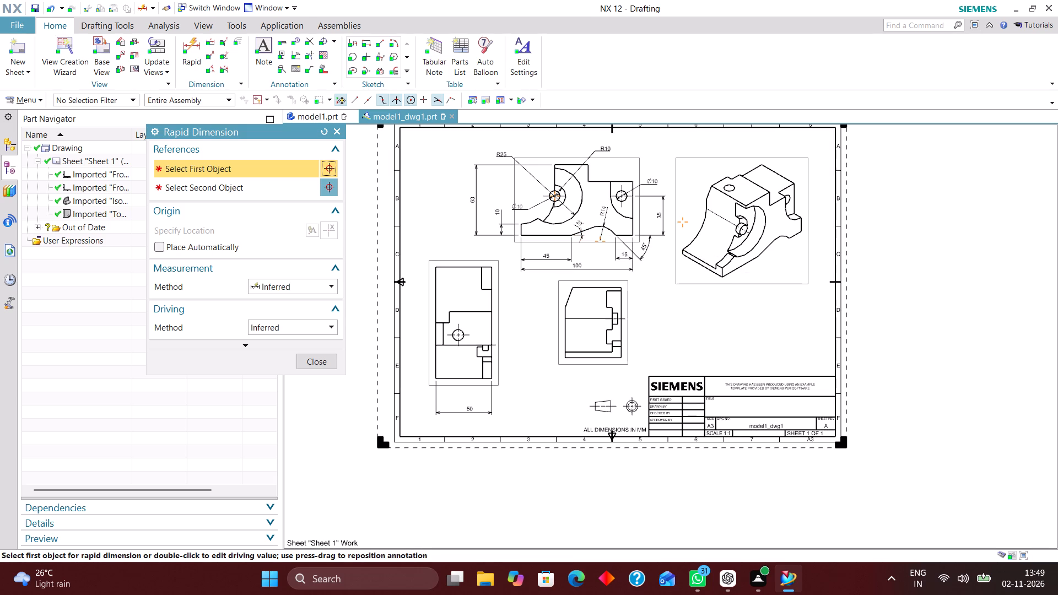
{"action": "scroll", "coordinate": [564, 340], "scroll_direction": "down", "scroll_amount": 1}
{"action": "scroll", "coordinate": [439, 340], "scroll_direction": "up", "scroll_amount": 4}
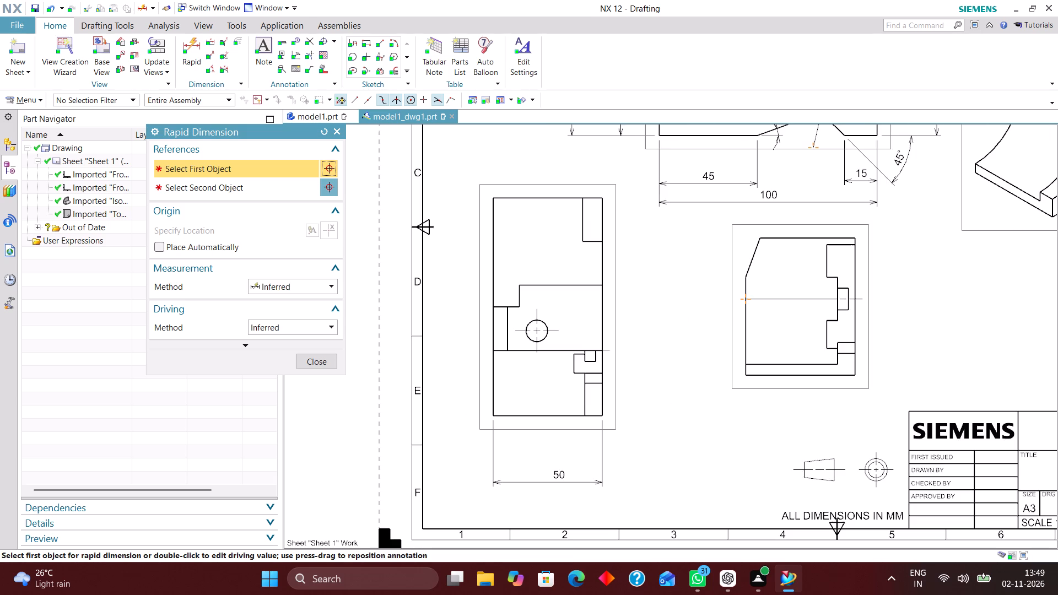
{"action": "left_click", "coordinate": [494, 197]}
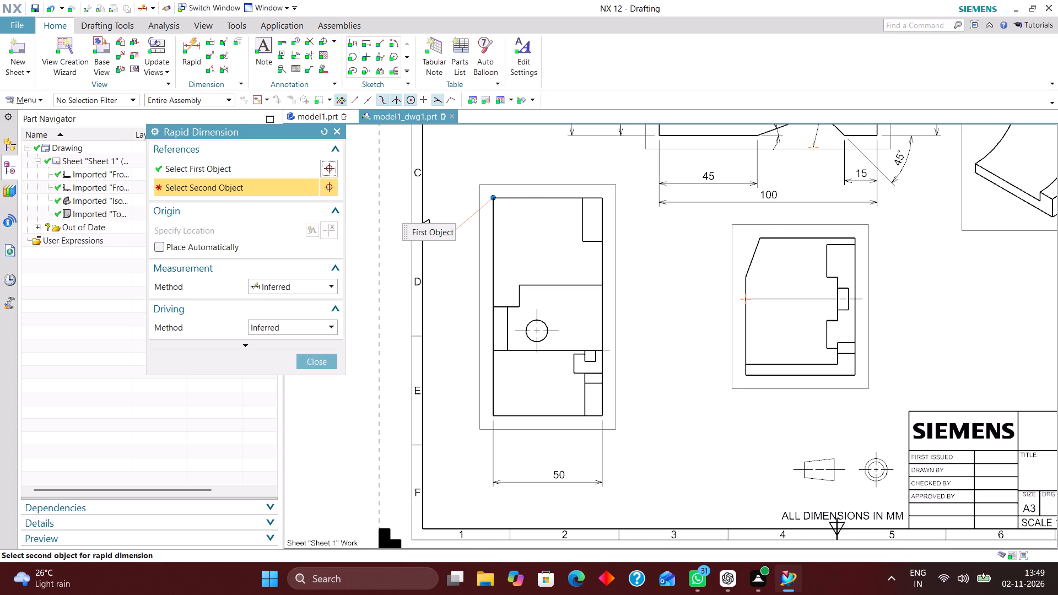
{"action": "left_click", "coordinate": [493, 414]}
{"action": "left_click", "coordinate": [455, 299]}
Dimension the centreline height above the base in the view directly below the side profile, placed to that view's right.
{"action": "scroll", "coordinate": [563, 383], "scroll_direction": "down", "scroll_amount": 2}
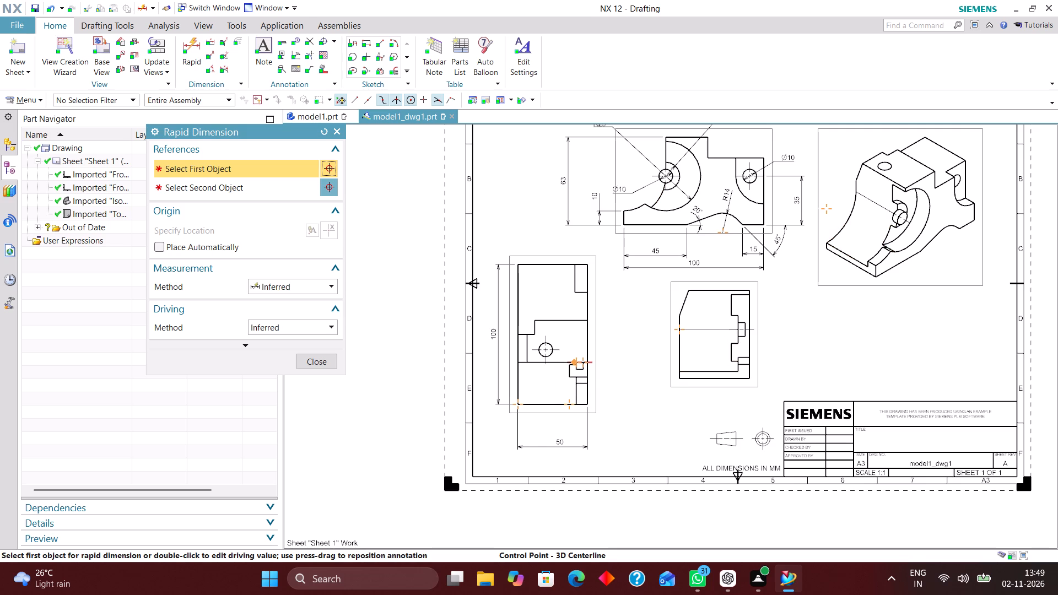
{"action": "scroll", "coordinate": [761, 375], "scroll_direction": "up", "scroll_amount": 3}
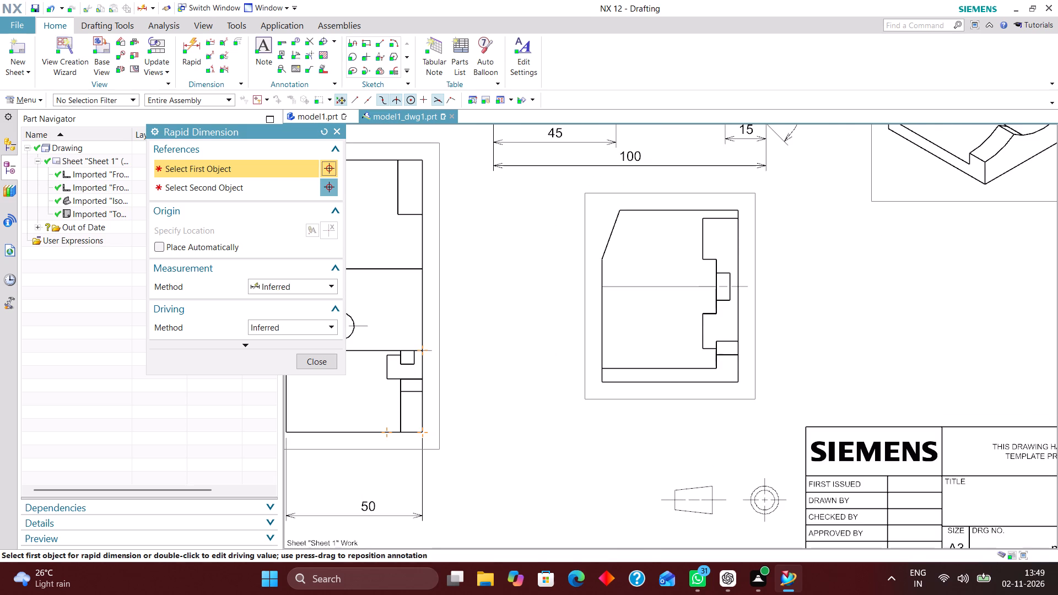
{"action": "left_click", "coordinate": [737, 384]}
{"action": "left_click", "coordinate": [746, 284]}
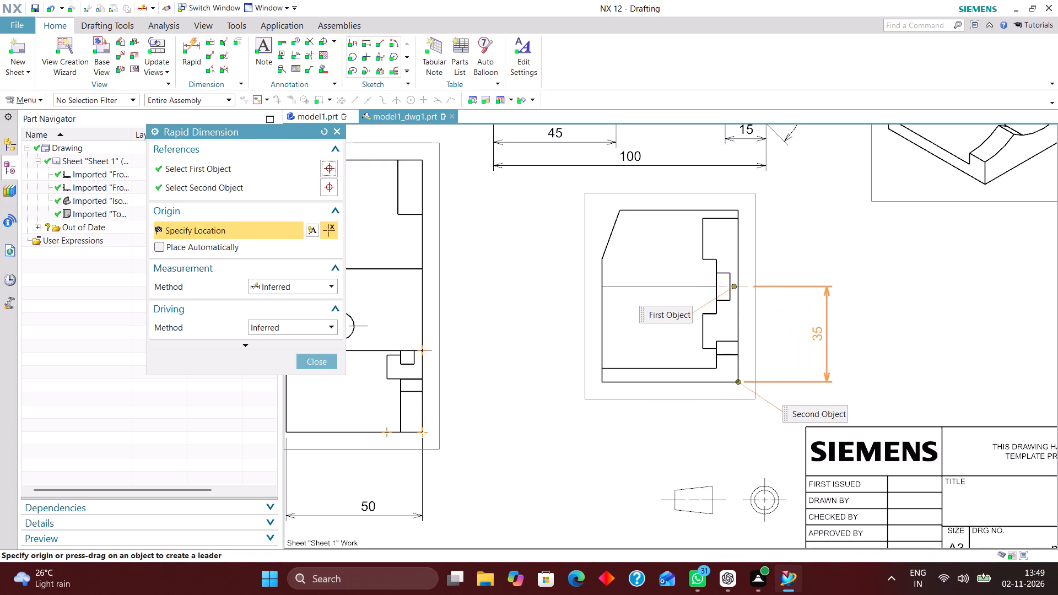
{"action": "left_click", "coordinate": [816, 334]}
{"action": "scroll", "coordinate": [763, 386], "scroll_direction": "down", "scroll_amount": 5}
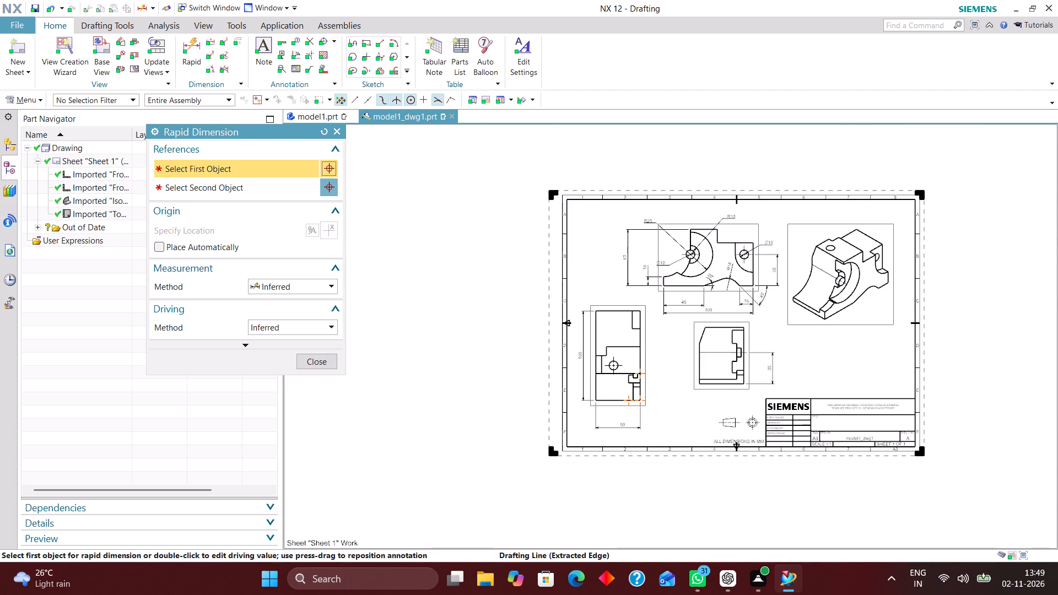
{"action": "scroll", "coordinate": [732, 291], "scroll_direction": "up", "scroll_amount": 4}
{"action": "scroll", "coordinate": [715, 307], "scroll_direction": "down", "scroll_amount": 2}
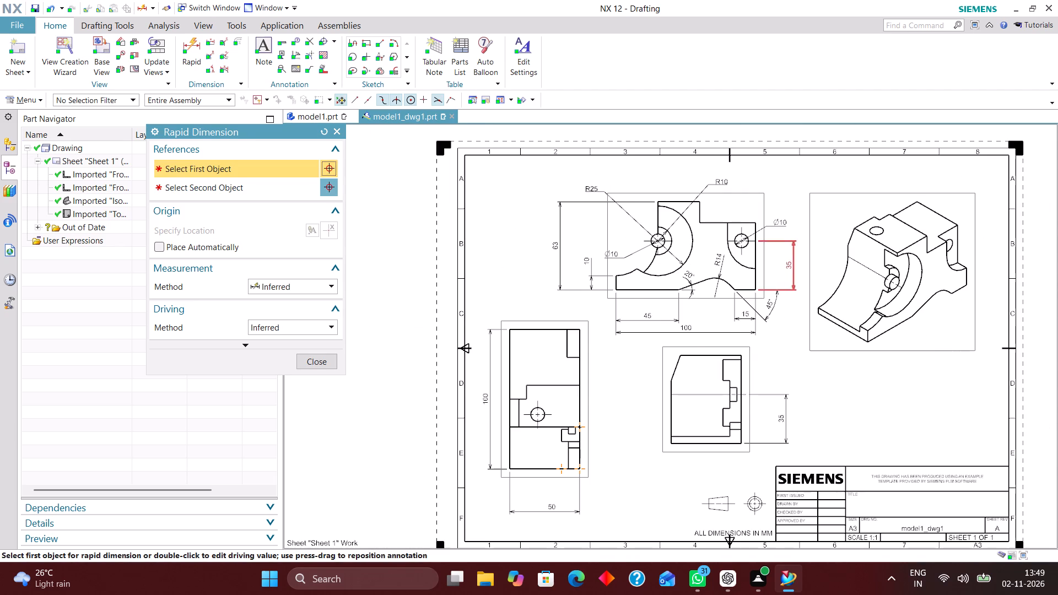
{"action": "scroll", "coordinate": [800, 255], "scroll_direction": "up", "scroll_amount": 2}
{"action": "left_click", "coordinate": [323, 362]}
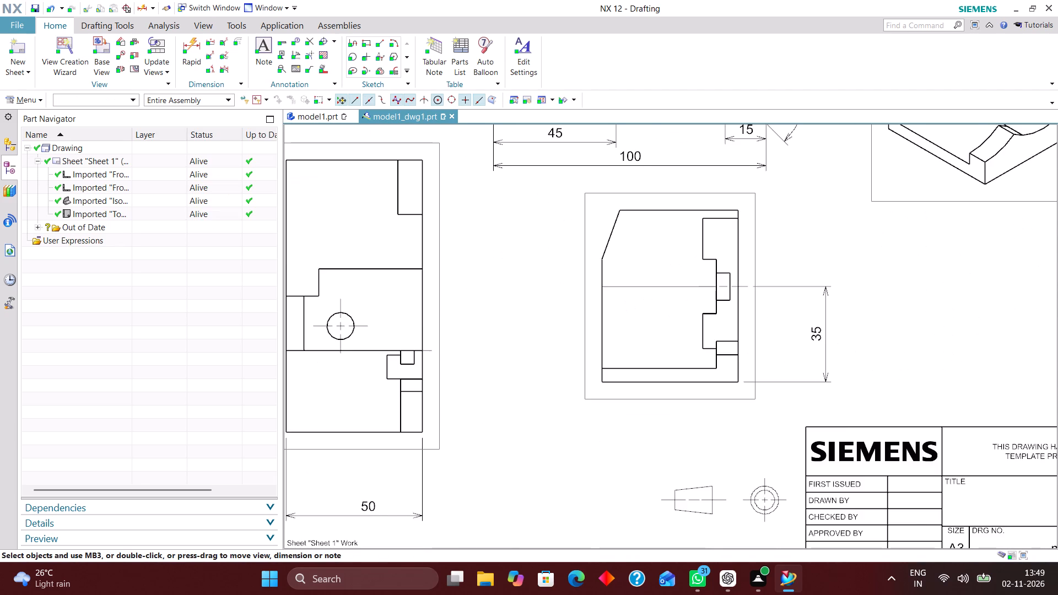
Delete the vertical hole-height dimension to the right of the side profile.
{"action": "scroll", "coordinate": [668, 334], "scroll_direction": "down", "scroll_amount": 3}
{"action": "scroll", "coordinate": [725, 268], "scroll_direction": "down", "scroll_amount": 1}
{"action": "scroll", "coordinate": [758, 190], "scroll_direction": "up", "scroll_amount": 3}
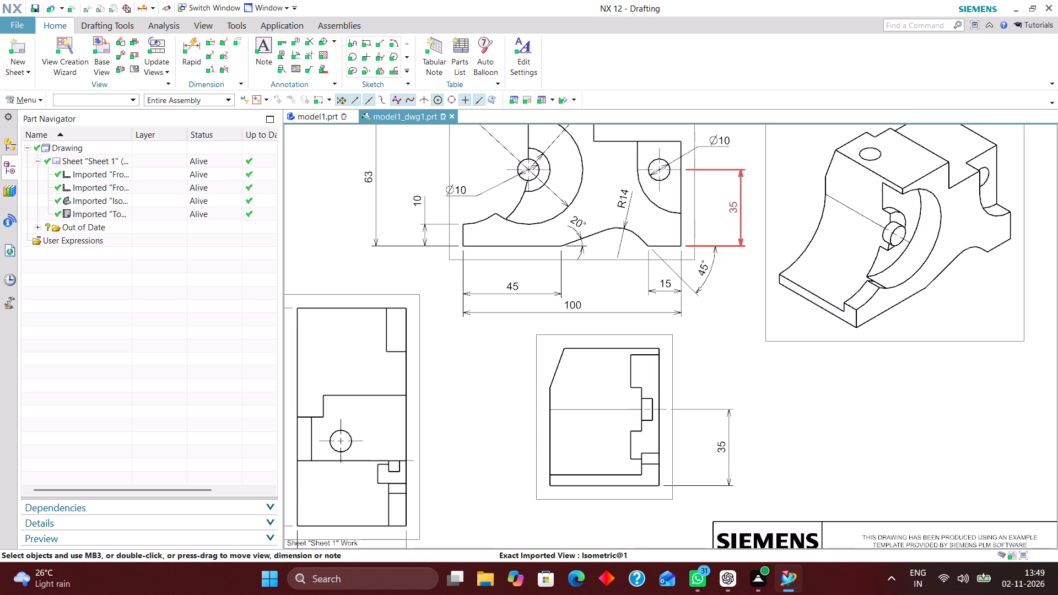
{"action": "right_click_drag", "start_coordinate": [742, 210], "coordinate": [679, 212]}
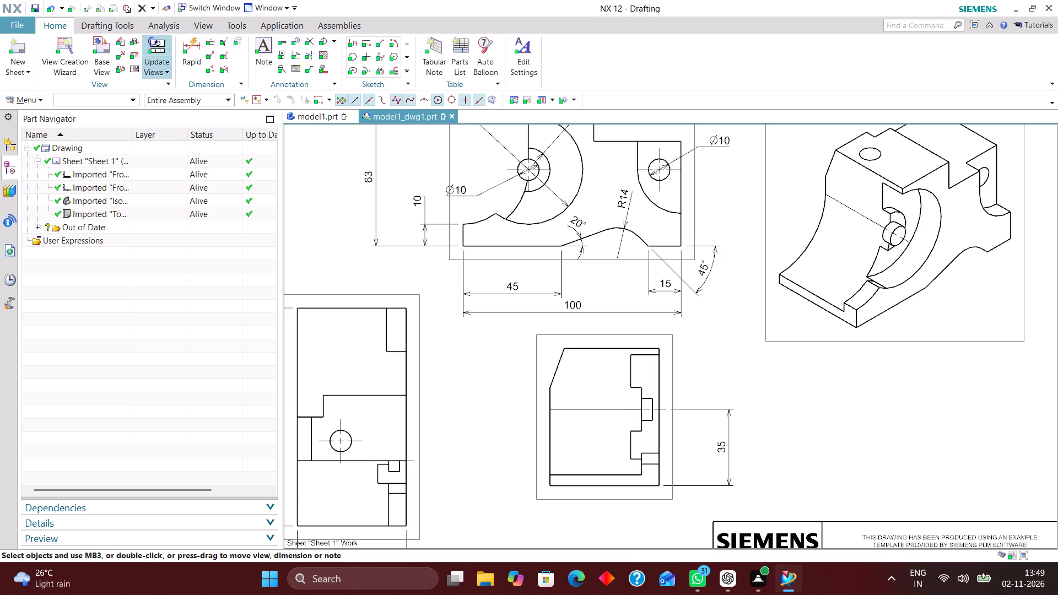
Dimension the horizontal distance from the side profile's lower-left corner to the left hole centre, placed between the base and the 45 dimension.
{"action": "left_click", "coordinate": [188, 47]}
{"action": "scroll", "coordinate": [497, 269], "scroll_direction": "down", "scroll_amount": 2}
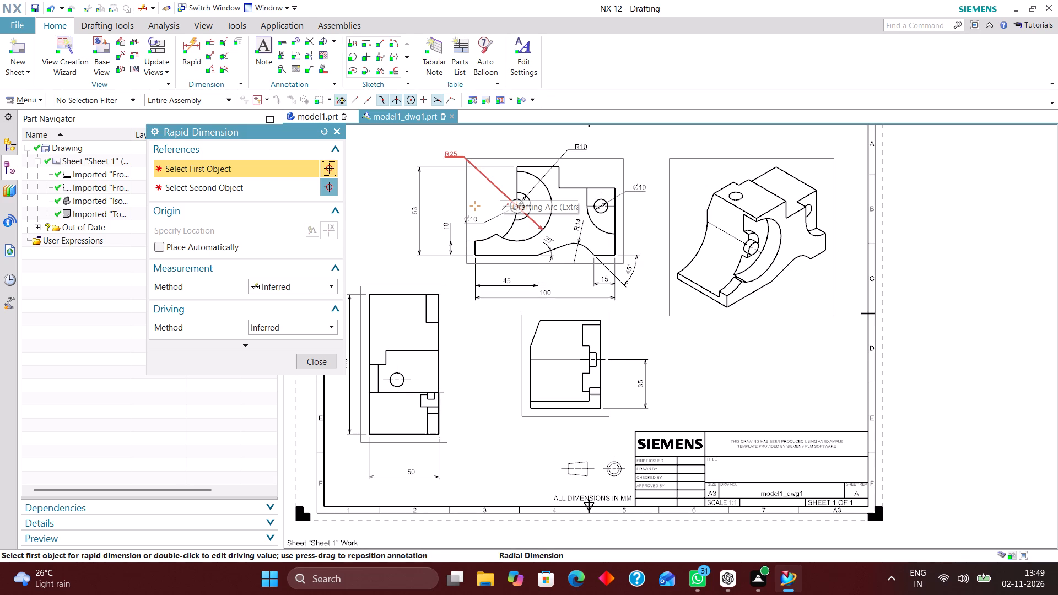
{"action": "left_click", "coordinate": [474, 256]}
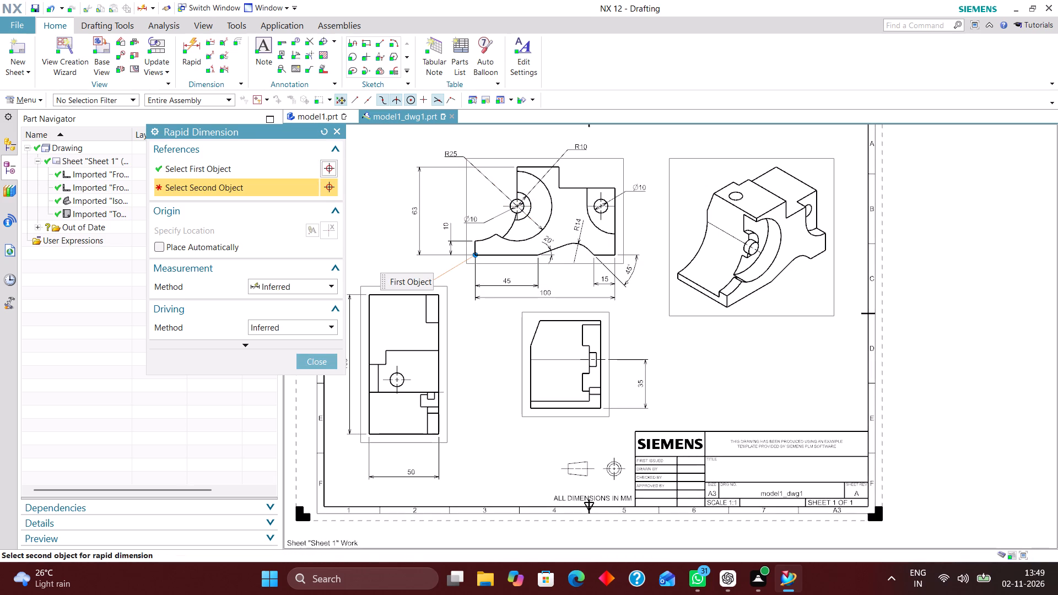
{"action": "left_click", "coordinate": [325, 132]}
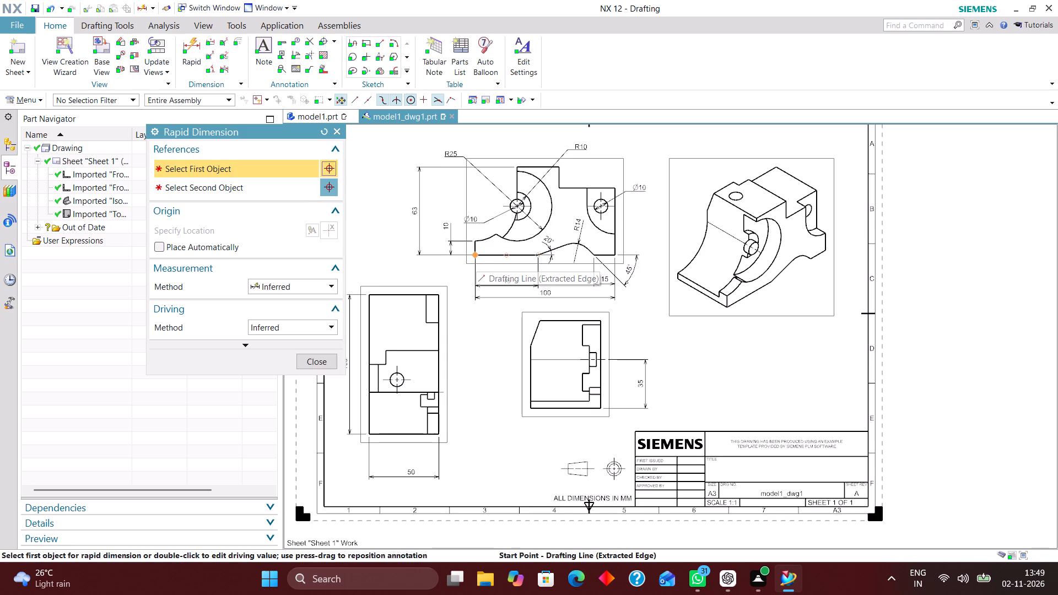
{"action": "left_click", "coordinate": [474, 257]}
{"action": "scroll", "coordinate": [533, 207], "scroll_direction": "up", "scroll_amount": 4}
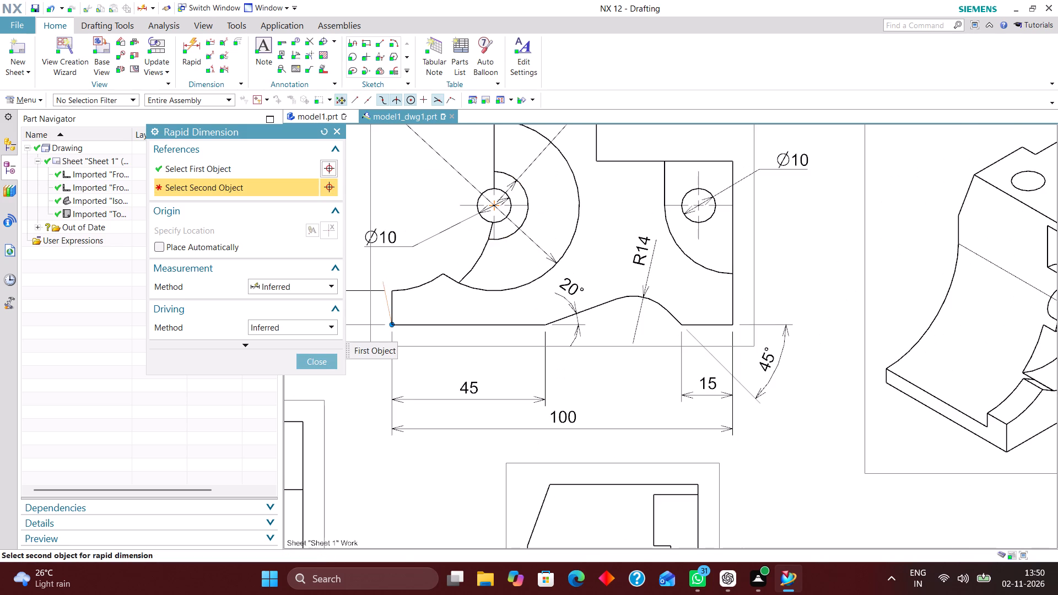
{"action": "scroll", "coordinate": [494, 231], "scroll_direction": "up", "scroll_amount": 6}
{"action": "left_click", "coordinate": [493, 232]}
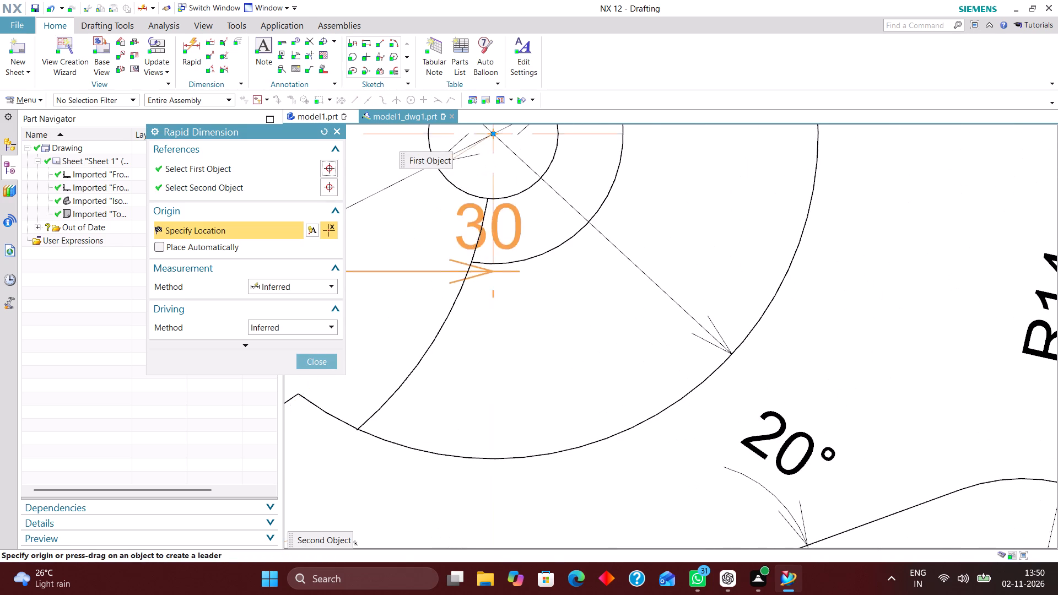
{"action": "scroll", "coordinate": [487, 226], "scroll_direction": "down", "scroll_amount": 5}
{"action": "left_click", "coordinate": [413, 388]}
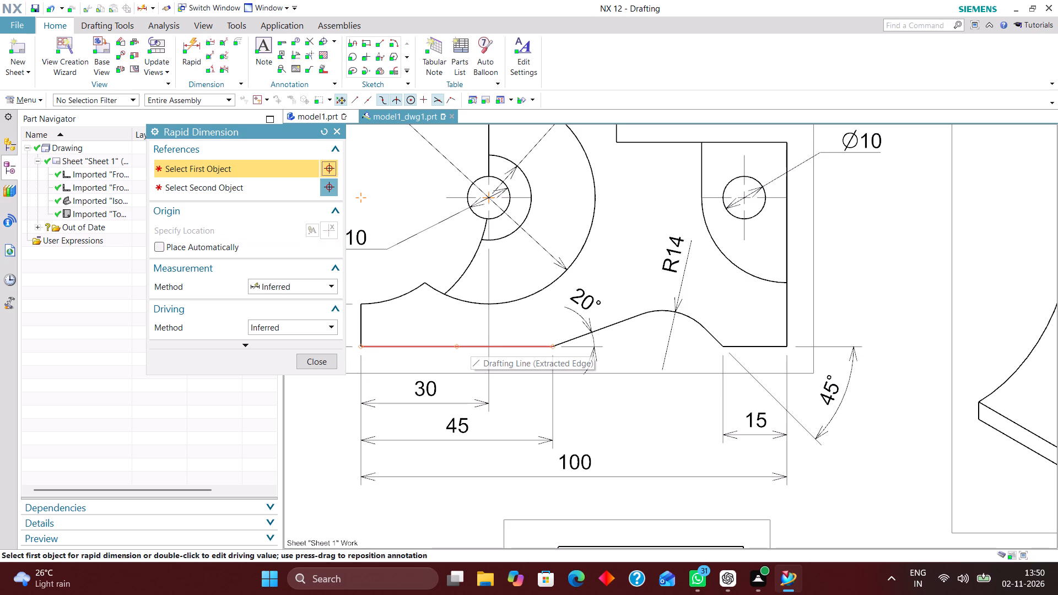
Close the dimension command and examine the side profile and neighbouring views for features still lacking dimensions.
{"action": "scroll", "coordinate": [479, 290], "scroll_direction": "down", "scroll_amount": 3}
{"action": "left_click", "coordinate": [319, 358]}
{"action": "scroll", "coordinate": [526, 301], "scroll_direction": "down", "scroll_amount": 3}
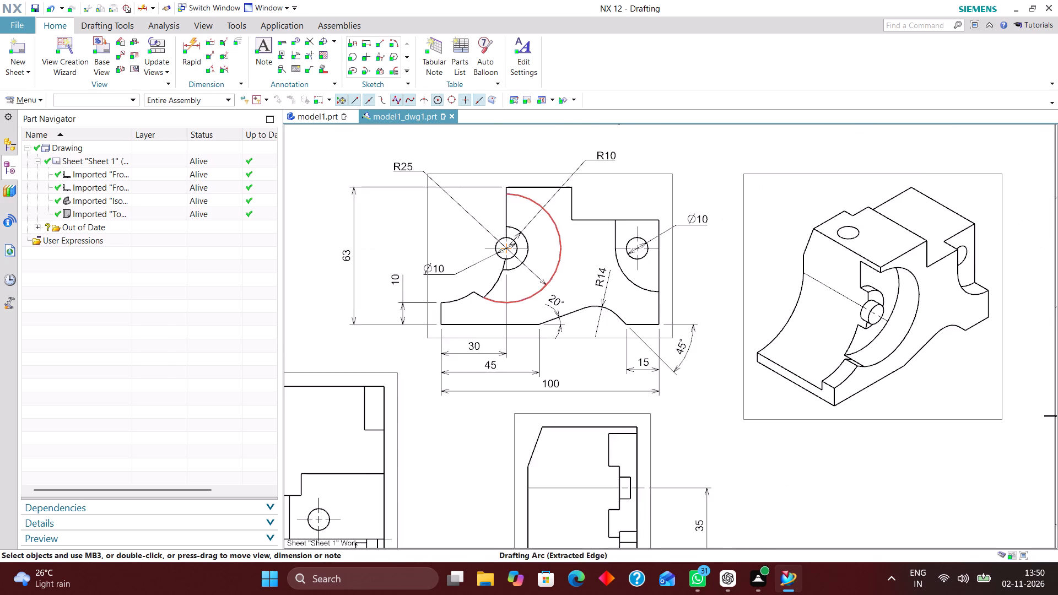
{"action": "scroll", "coordinate": [488, 359], "scroll_direction": "up", "scroll_amount": 3}
{"action": "scroll", "coordinate": [502, 274], "scroll_direction": "down", "scroll_amount": 2}
{"action": "scroll", "coordinate": [494, 334], "scroll_direction": "up", "scroll_amount": 3}
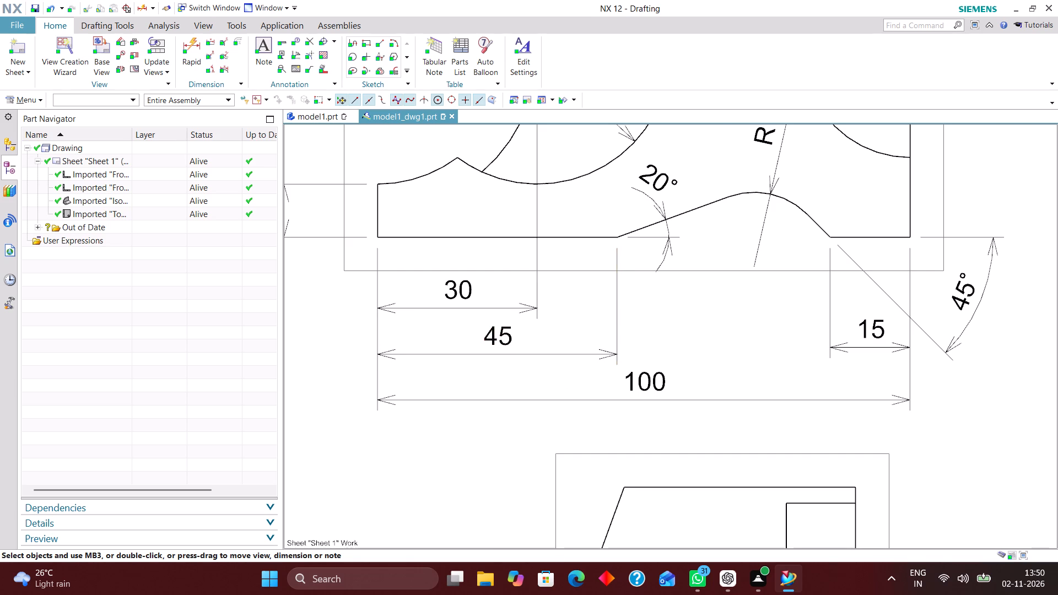
{"action": "scroll", "coordinate": [469, 317], "scroll_direction": "down", "scroll_amount": 5}
{"action": "scroll", "coordinate": [546, 294], "scroll_direction": "up", "scroll_amount": 2}
{"action": "scroll", "coordinate": [514, 321], "scroll_direction": "down", "scroll_amount": 2}
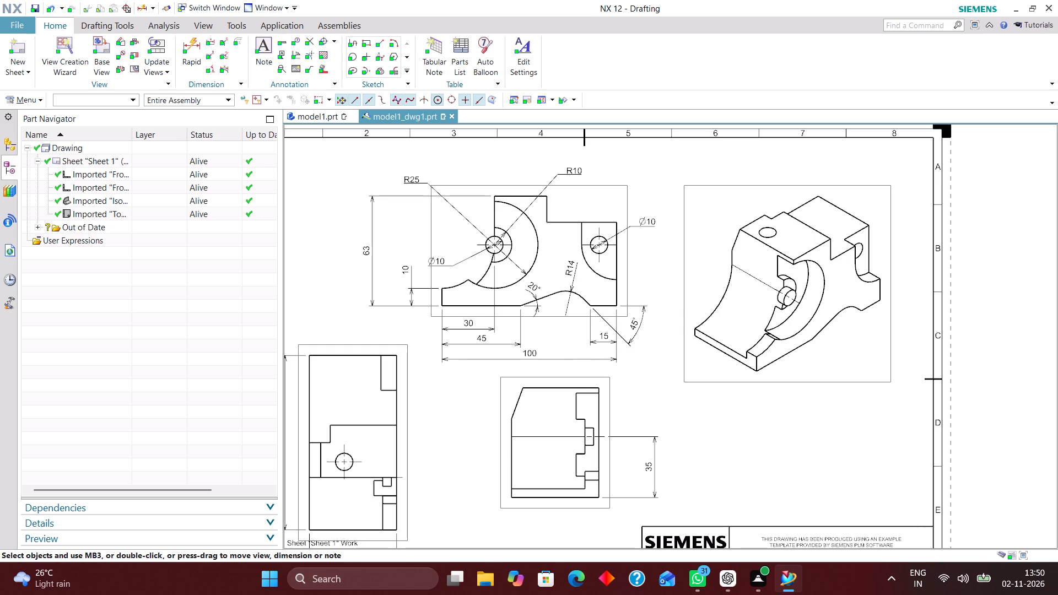
{"action": "scroll", "coordinate": [477, 308], "scroll_direction": "down", "scroll_amount": 2}
{"action": "scroll", "coordinate": [433, 441], "scroll_direction": "up", "scroll_amount": 3}
Add a Rapid Dimension for the horizontal distance between the outer lower-right corner and inner step corner of the view below the side profile, placed underneath.
{"action": "left_click", "coordinate": [192, 45]}
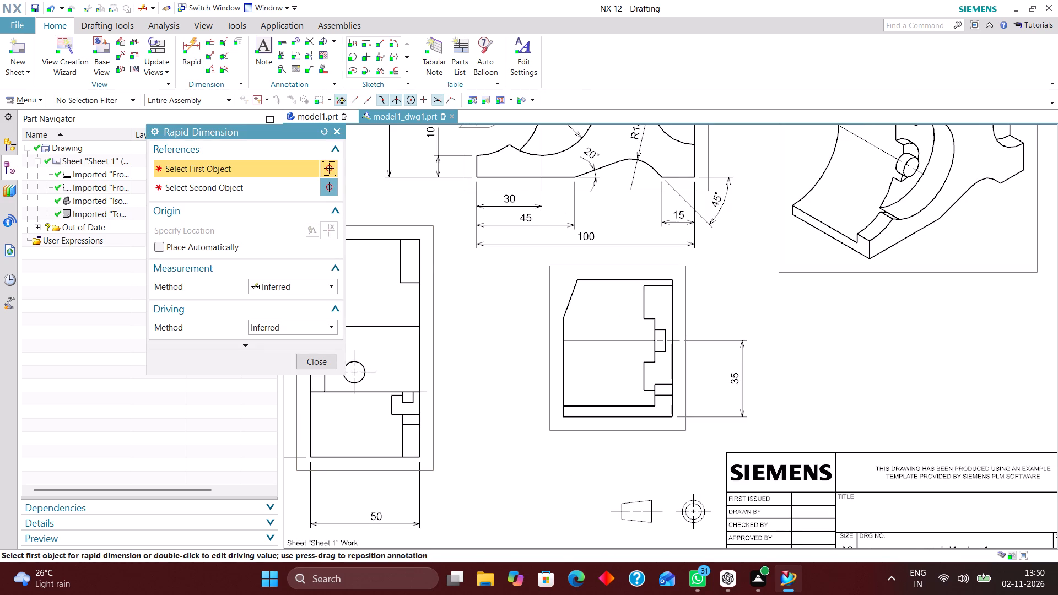
{"action": "left_click", "coordinate": [422, 237]}
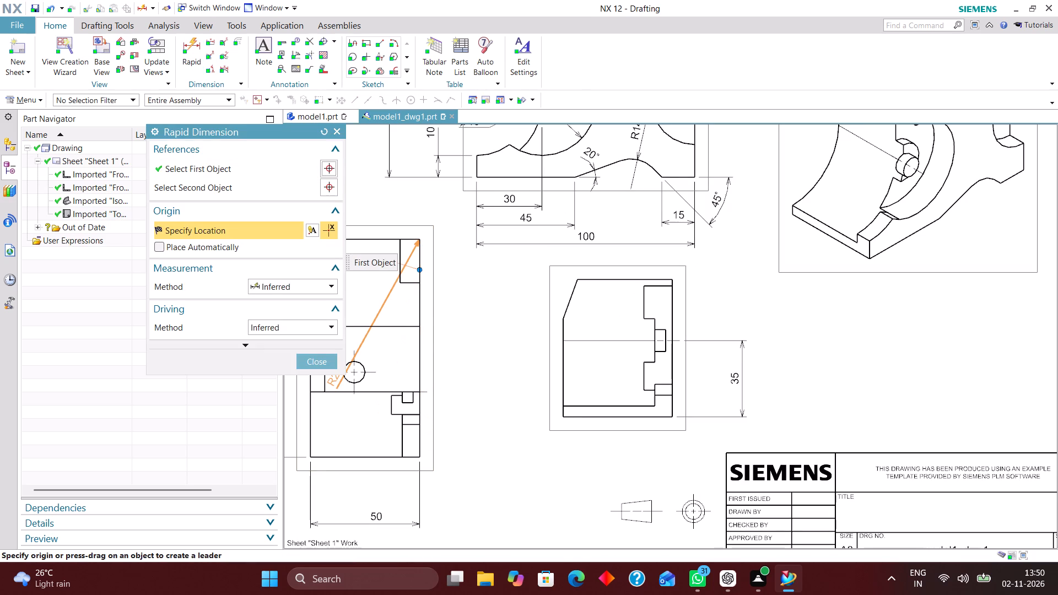
{"action": "left_click", "coordinate": [323, 129]}
{"action": "scroll", "coordinate": [519, 305], "scroll_direction": "down", "scroll_amount": 3}
{"action": "scroll", "coordinate": [439, 276], "scroll_direction": "up", "scroll_amount": 2}
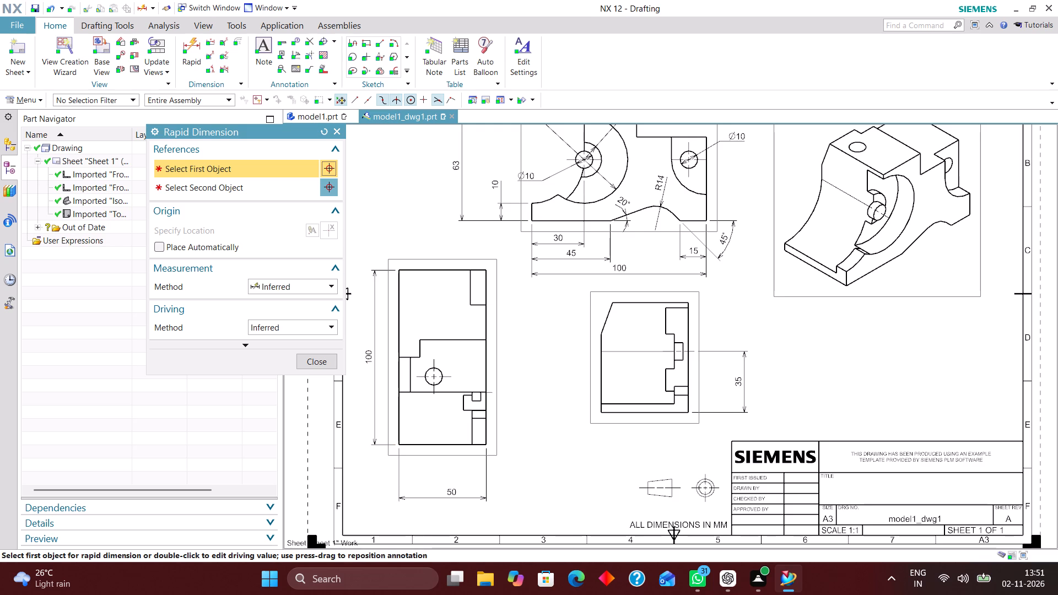
{"action": "scroll", "coordinate": [458, 297], "scroll_direction": "down", "scroll_amount": 1}
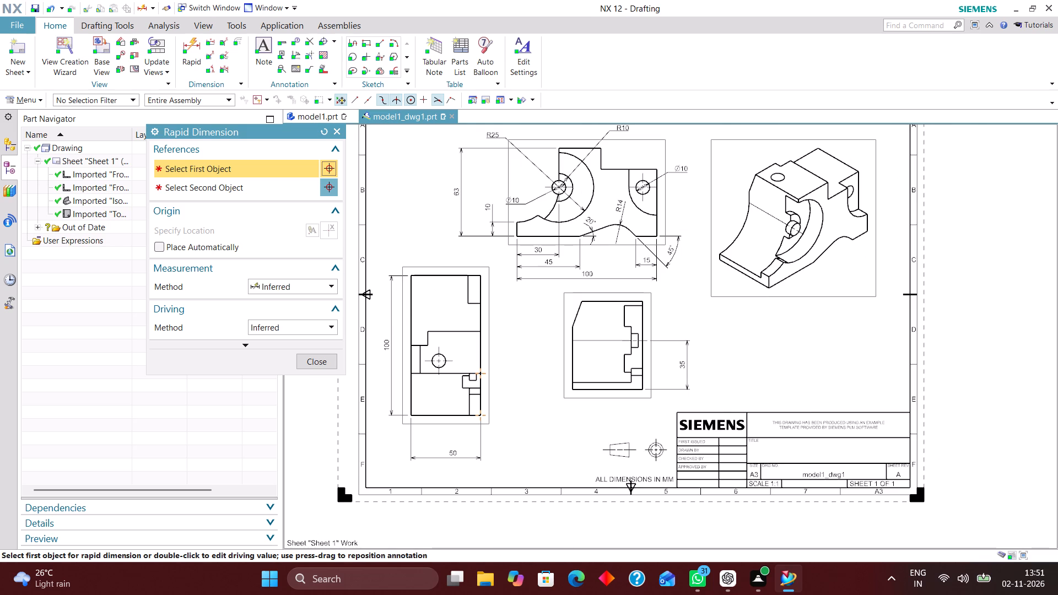
{"action": "scroll", "coordinate": [494, 414], "scroll_direction": "up", "scroll_amount": 1}
{"action": "scroll", "coordinate": [454, 354], "scroll_direction": "down", "scroll_amount": 2}
{"action": "scroll", "coordinate": [598, 374], "scroll_direction": "up", "scroll_amount": 6}
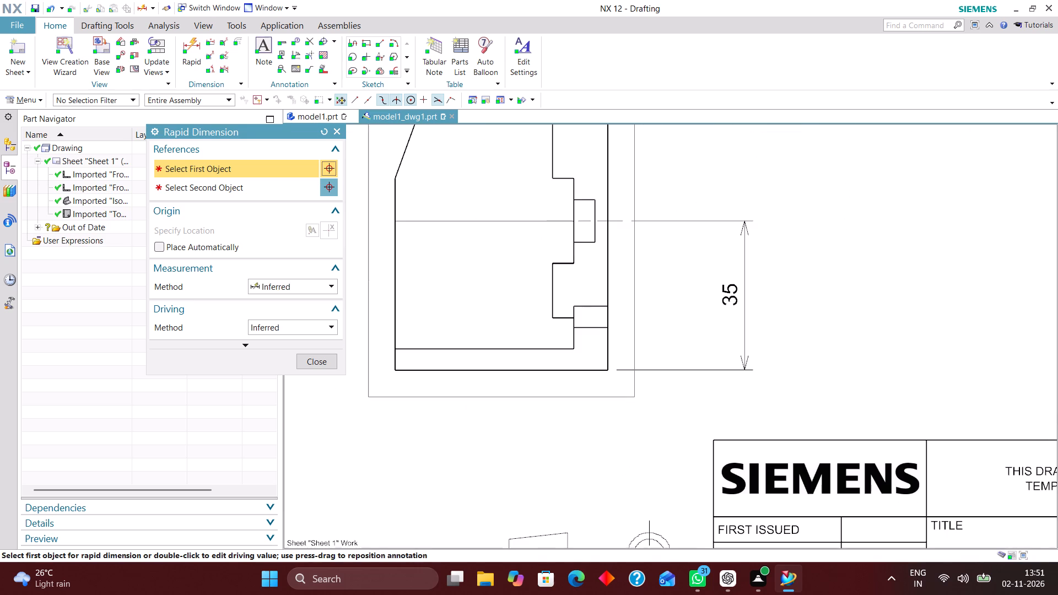
{"action": "left_click", "coordinate": [610, 371]}
{"action": "left_click", "coordinate": [575, 350]}
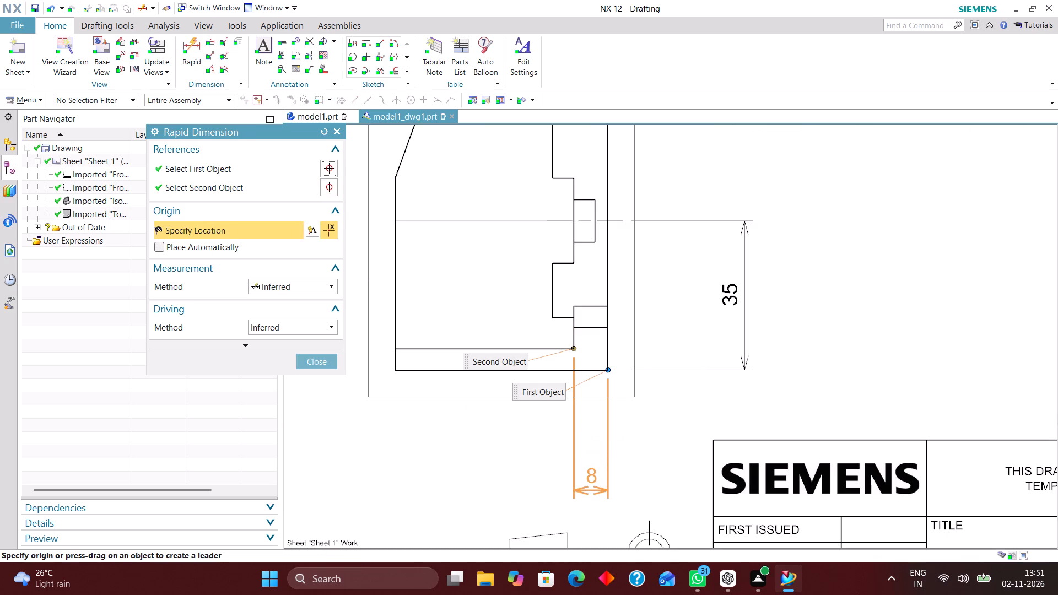
{"action": "left_click", "coordinate": [593, 474]}
Add a Radial dimension to the concave arc at the side profile's lower-left end, with its text between the arc and the base.
{"action": "scroll", "coordinate": [579, 436], "scroll_direction": "down", "scroll_amount": 2}
{"action": "scroll", "coordinate": [611, 366], "scroll_direction": "up", "scroll_amount": 2}
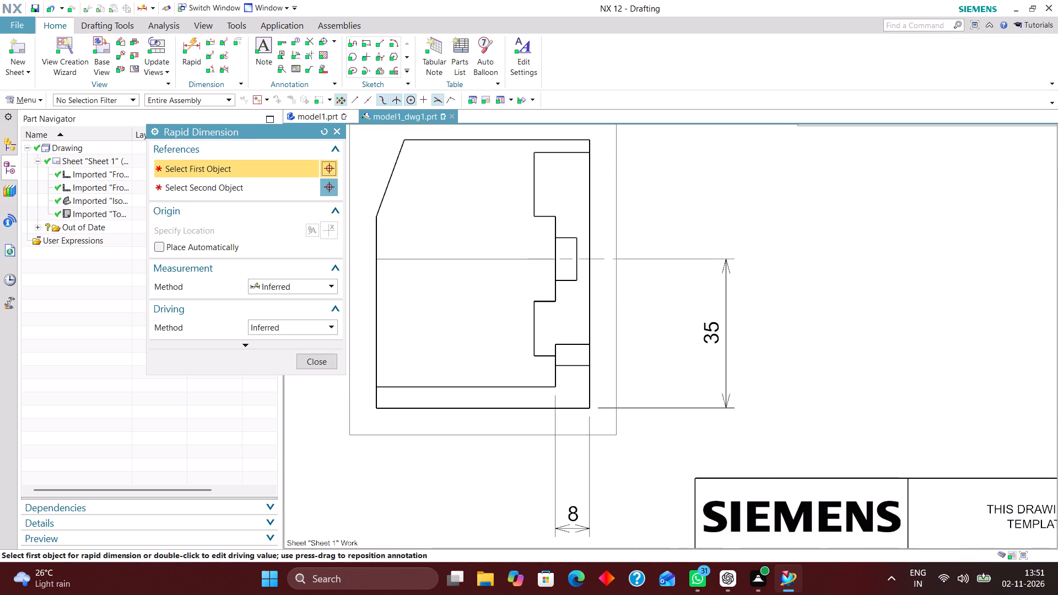
{"action": "scroll", "coordinate": [614, 397], "scroll_direction": "down", "scroll_amount": 4}
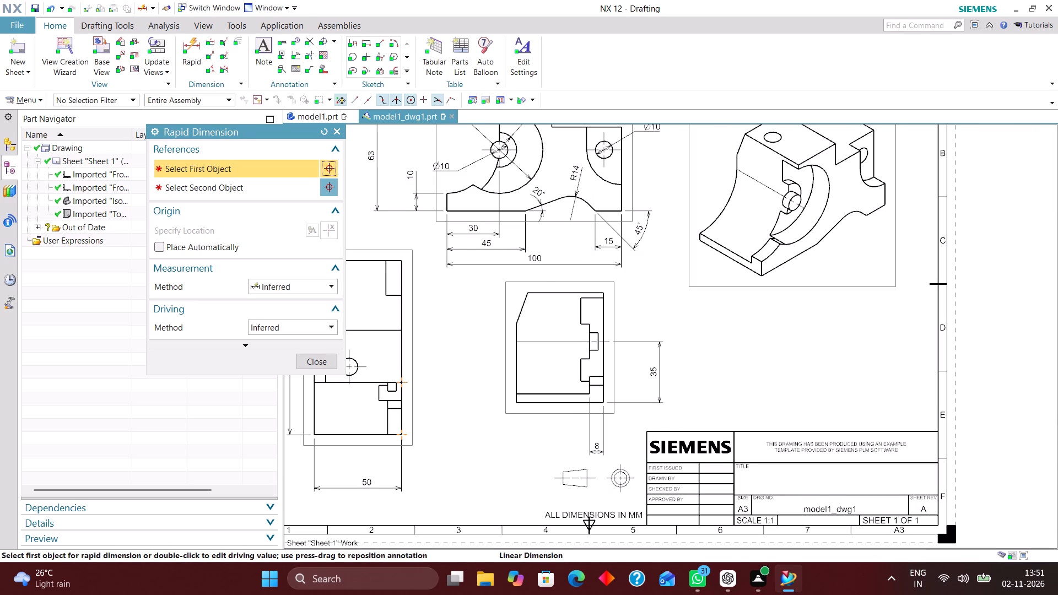
{"action": "scroll", "coordinate": [625, 390], "scroll_direction": "down", "scroll_amount": 1}
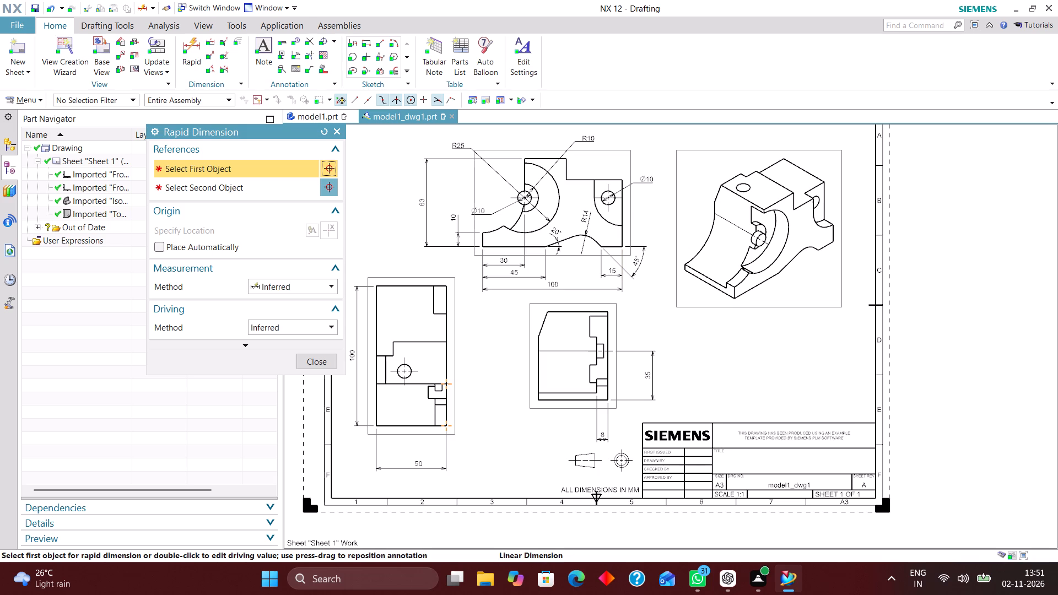
{"action": "scroll", "coordinate": [477, 214], "scroll_direction": "up", "scroll_amount": 4}
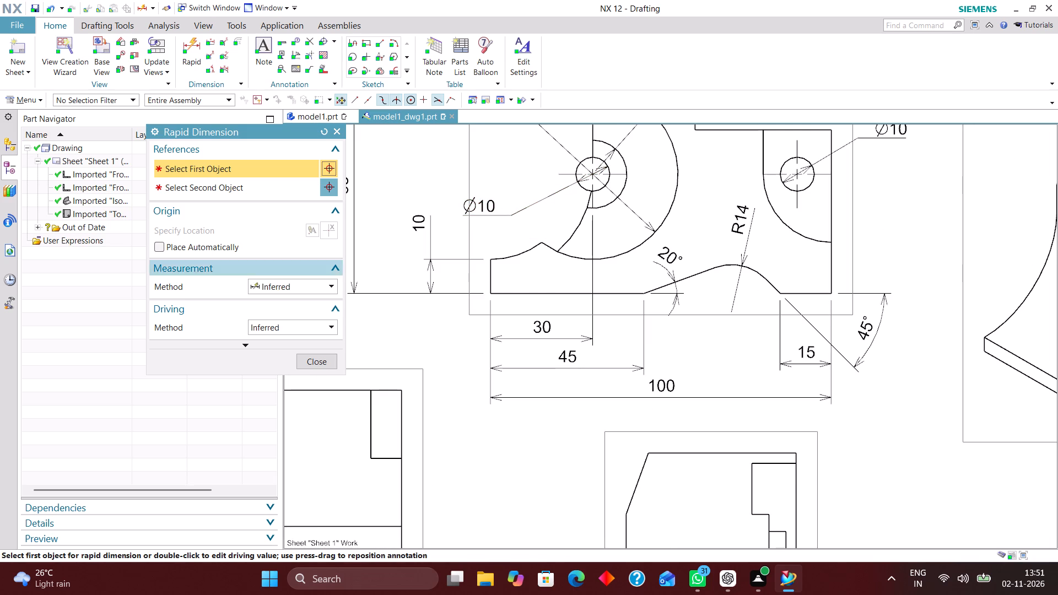
{"action": "left_click", "coordinate": [303, 289]}
{"action": "left_click", "coordinate": [310, 386]}
{"action": "scroll", "coordinate": [536, 257], "scroll_direction": "up", "scroll_amount": 2}
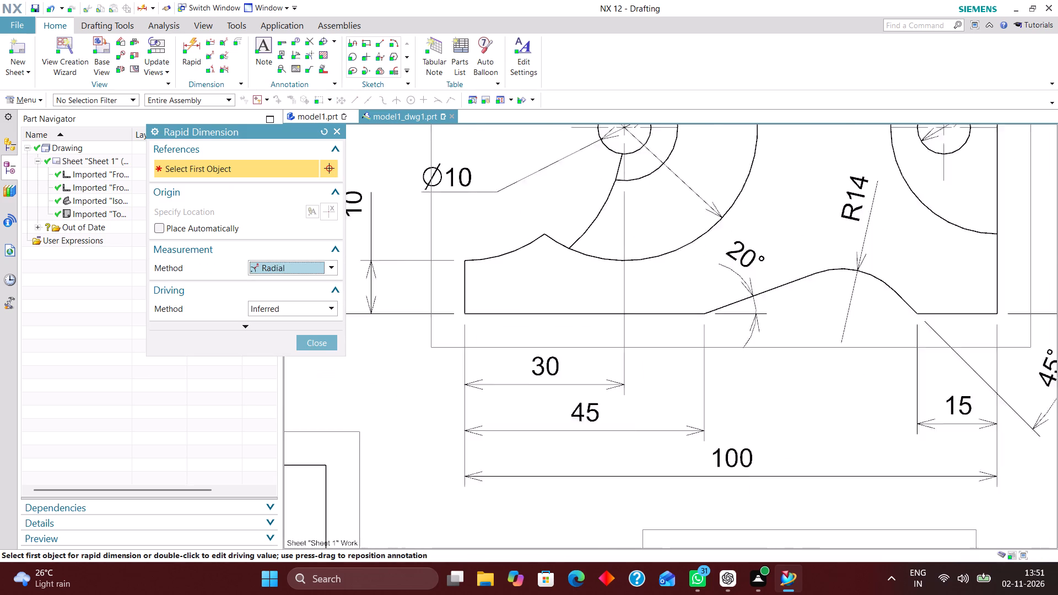
{"action": "scroll", "coordinate": [536, 258], "scroll_direction": "up", "scroll_amount": 1}
{"action": "left_click", "coordinate": [501, 255]}
{"action": "left_click", "coordinate": [548, 295]}
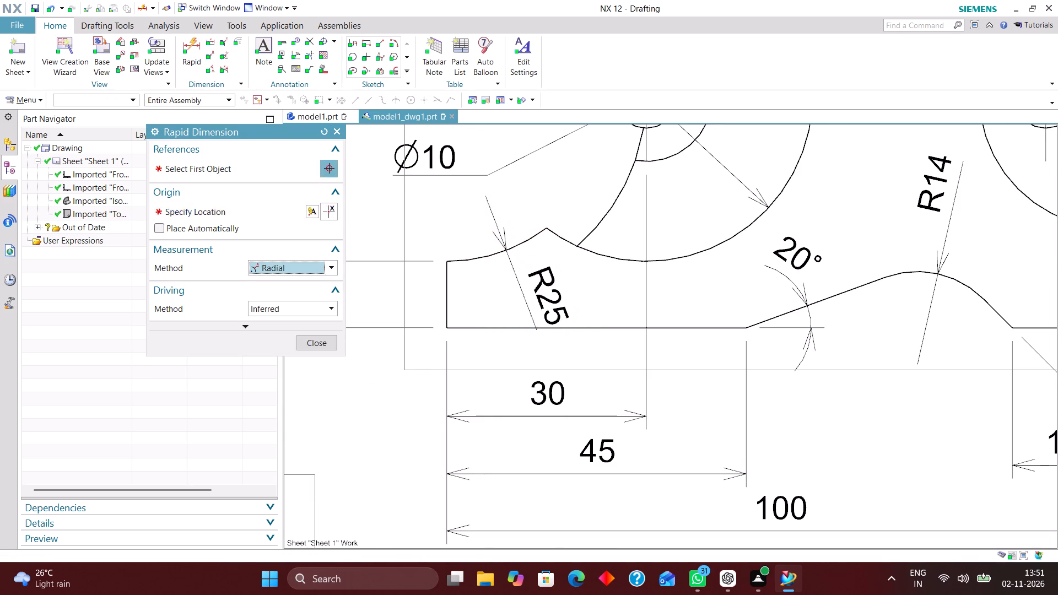
{"action": "scroll", "coordinate": [535, 322], "scroll_direction": "down", "scroll_amount": 5}
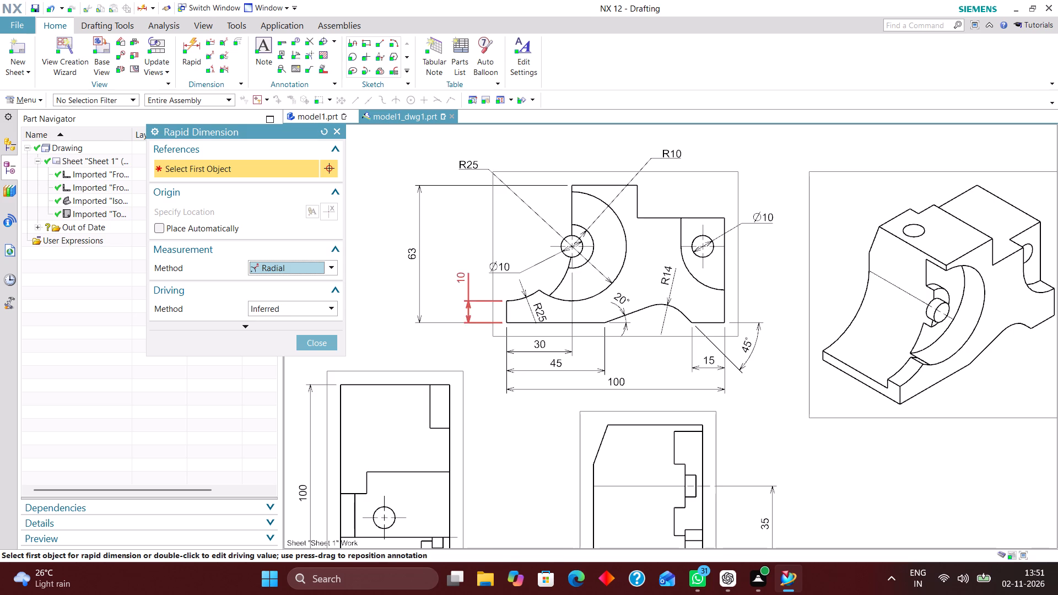
{"action": "left_click", "coordinate": [326, 340]}
Place a center mark at the centre of the concave arc at the side profile's lower-left end.
{"action": "scroll", "coordinate": [423, 345], "scroll_direction": "down", "scroll_amount": 5}
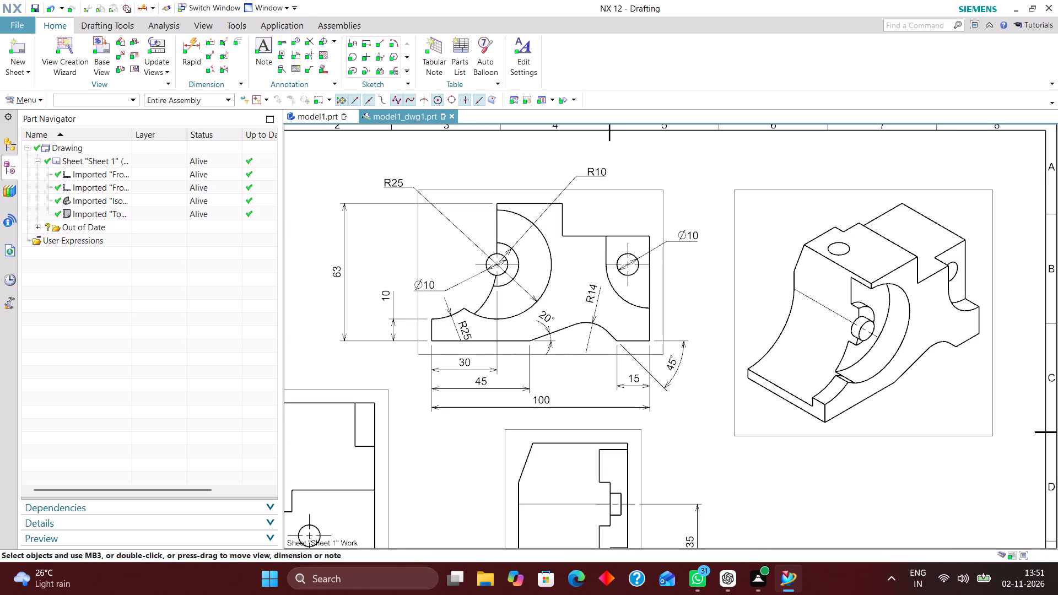
{"action": "left_click", "coordinate": [325, 39]}
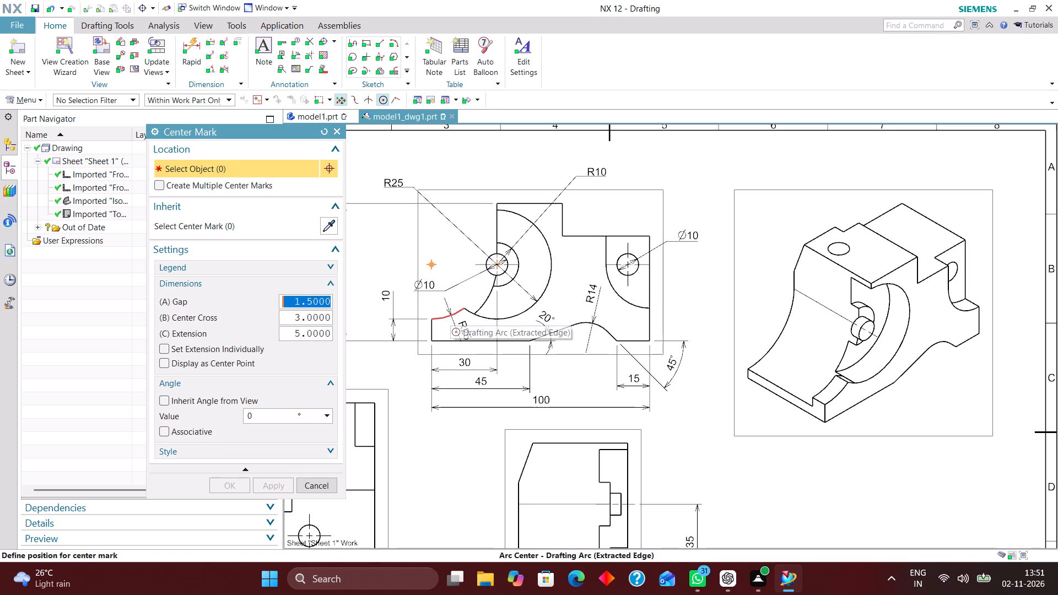
{"action": "left_click", "coordinate": [482, 304]}
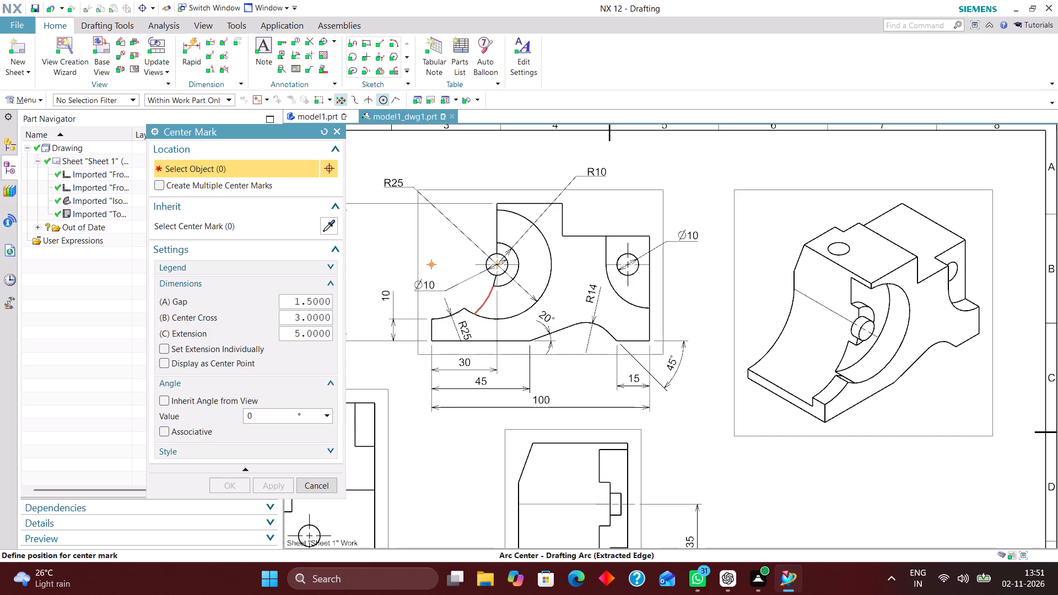
{"action": "left_click", "coordinate": [229, 484]}
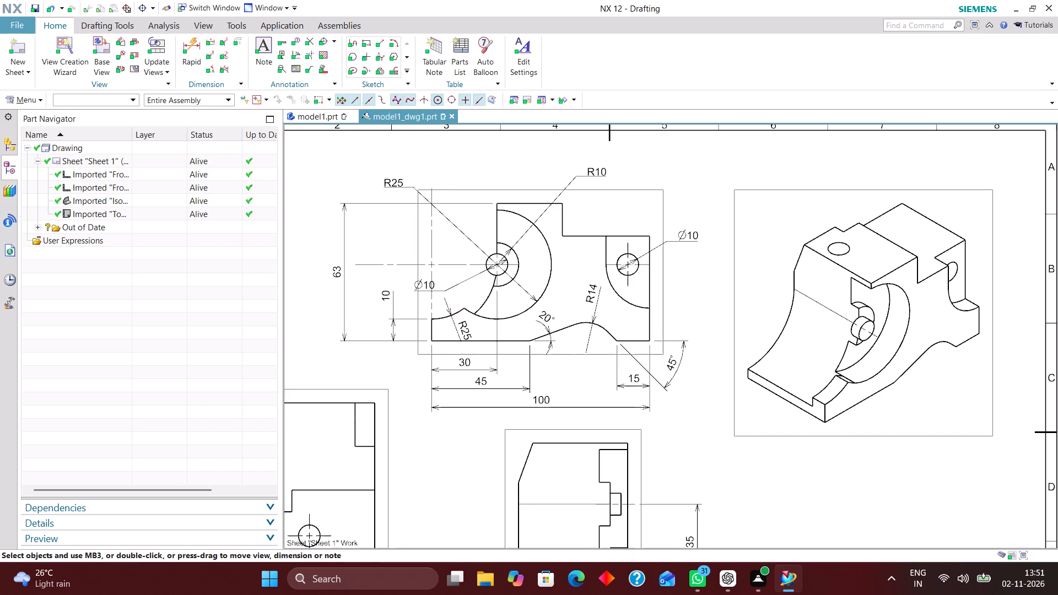
Extend the concave arc's R25 dimension line to the arc centre and set its arrow direction to Out.
{"action": "scroll", "coordinate": [525, 250], "scroll_direction": "down", "scroll_amount": 1}
{"action": "scroll", "coordinate": [476, 294], "scroll_direction": "up", "scroll_amount": 3}
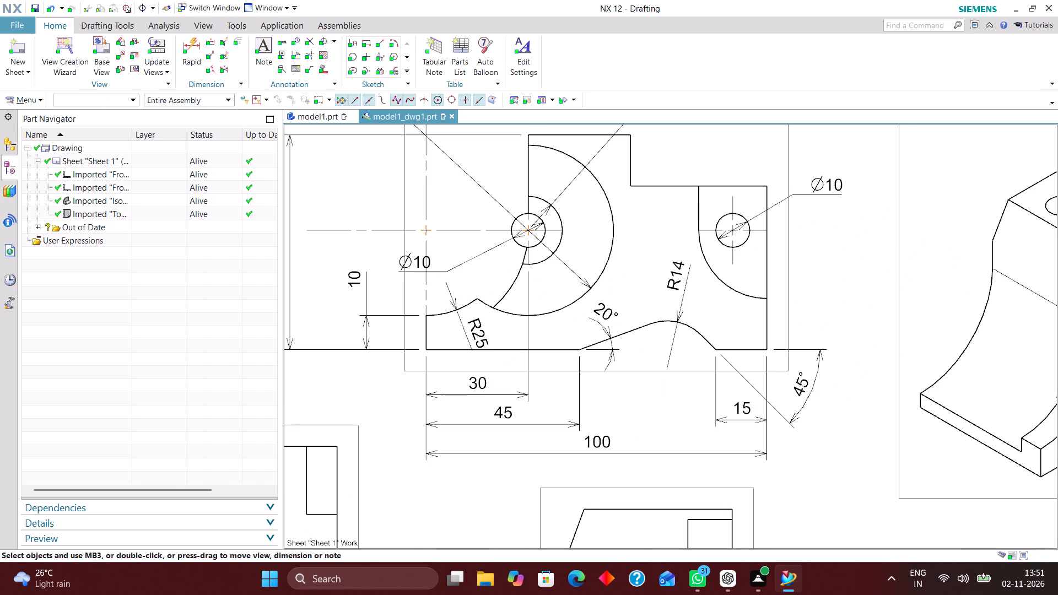
{"action": "double_click", "coordinate": [477, 328]}
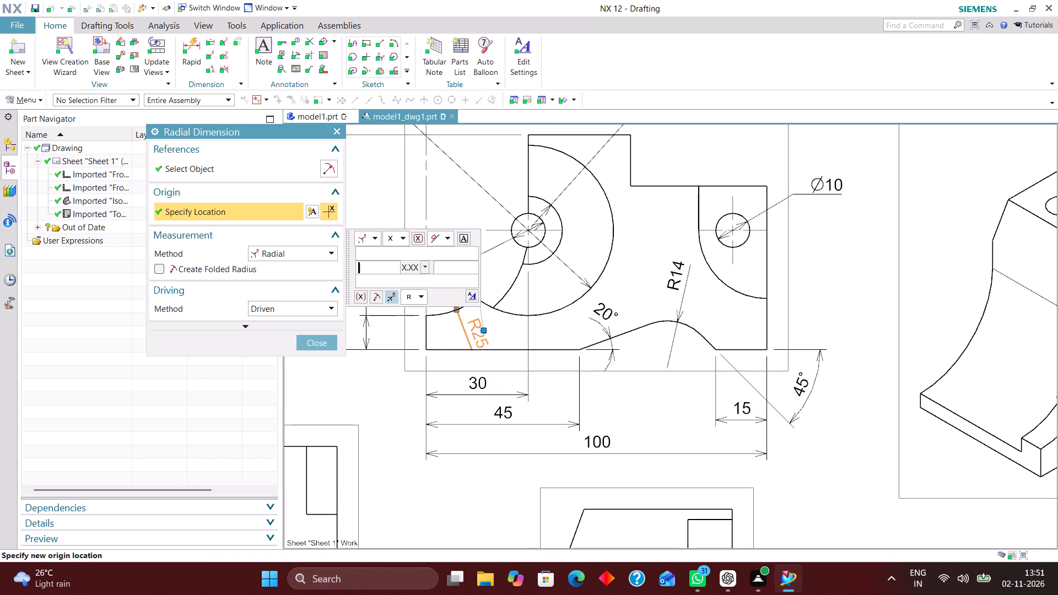
{"action": "left_click", "coordinate": [391, 297]}
{"action": "left_click", "coordinate": [323, 338]}
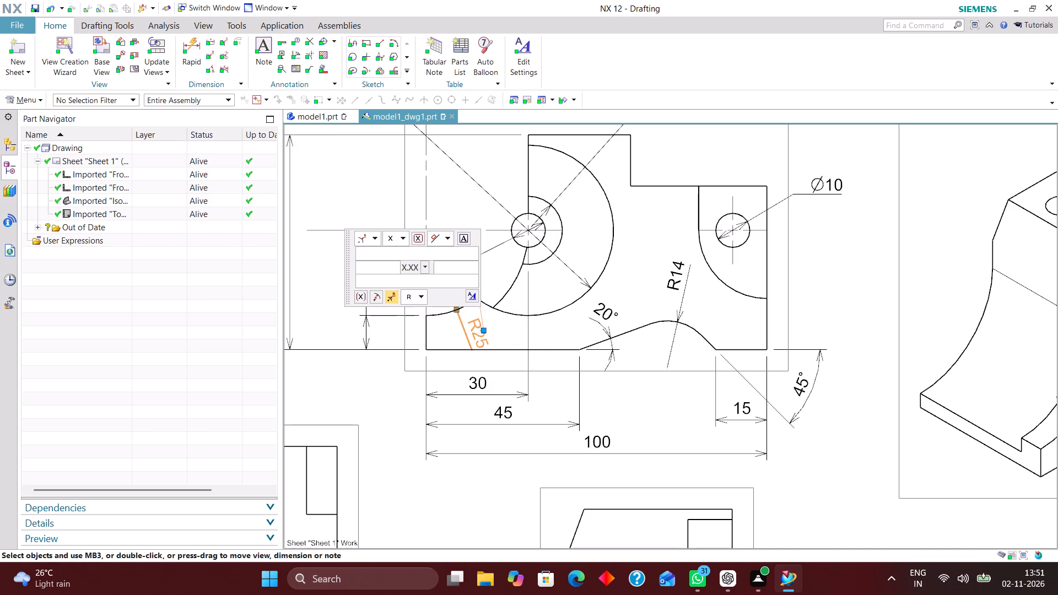
{"action": "double_click", "coordinate": [477, 331]}
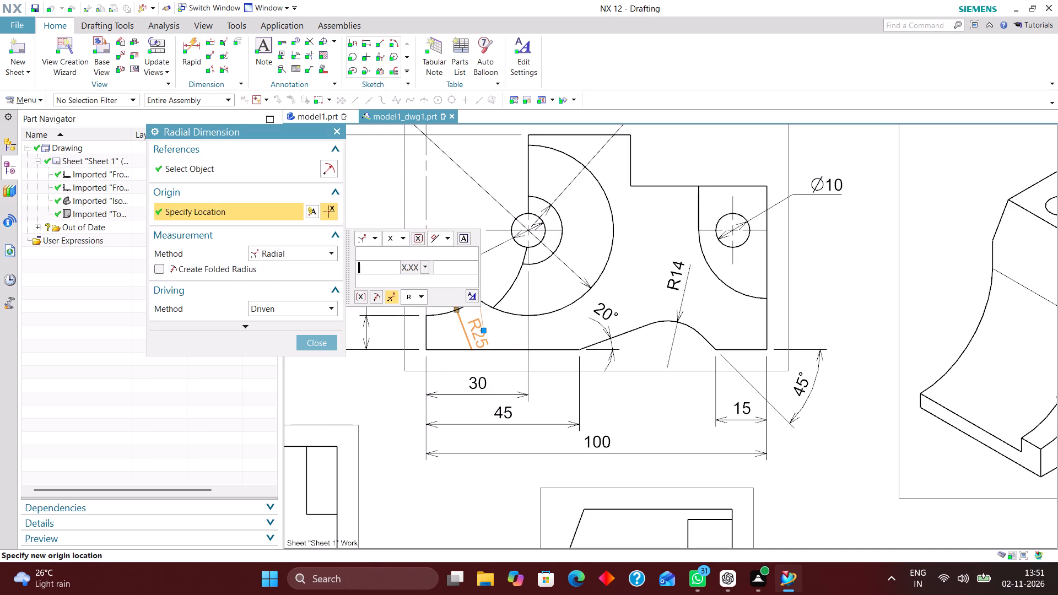
{"action": "left_click_drag", "start_coordinate": [425, 230], "coordinate": [417, 169]}
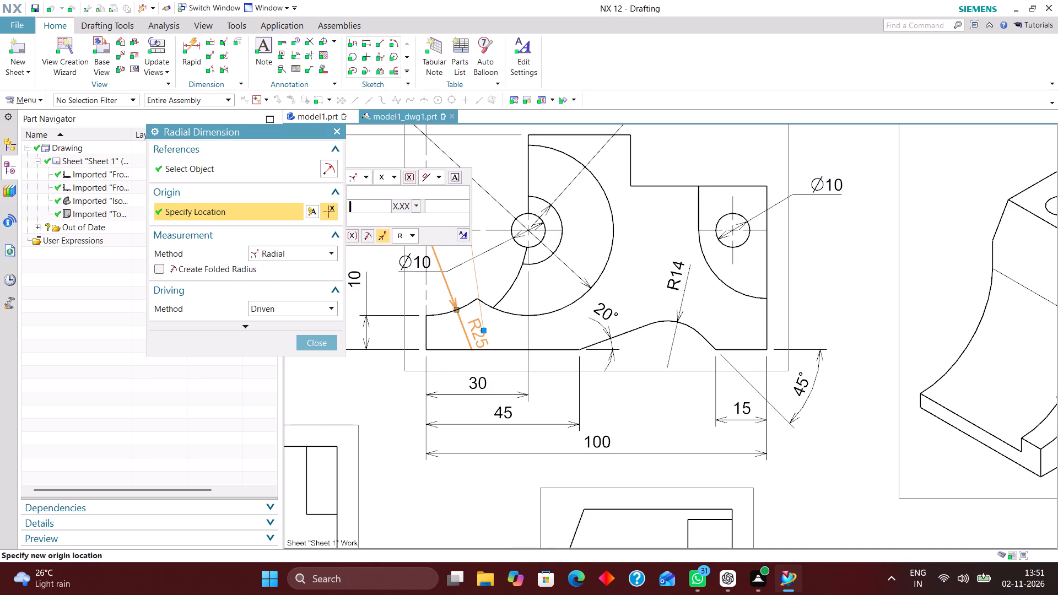
{"action": "left_click_drag", "start_coordinate": [417, 169], "coordinate": [417, 168]}
{"action": "left_click", "coordinate": [456, 311]}
{"action": "left_click", "coordinate": [409, 309]}
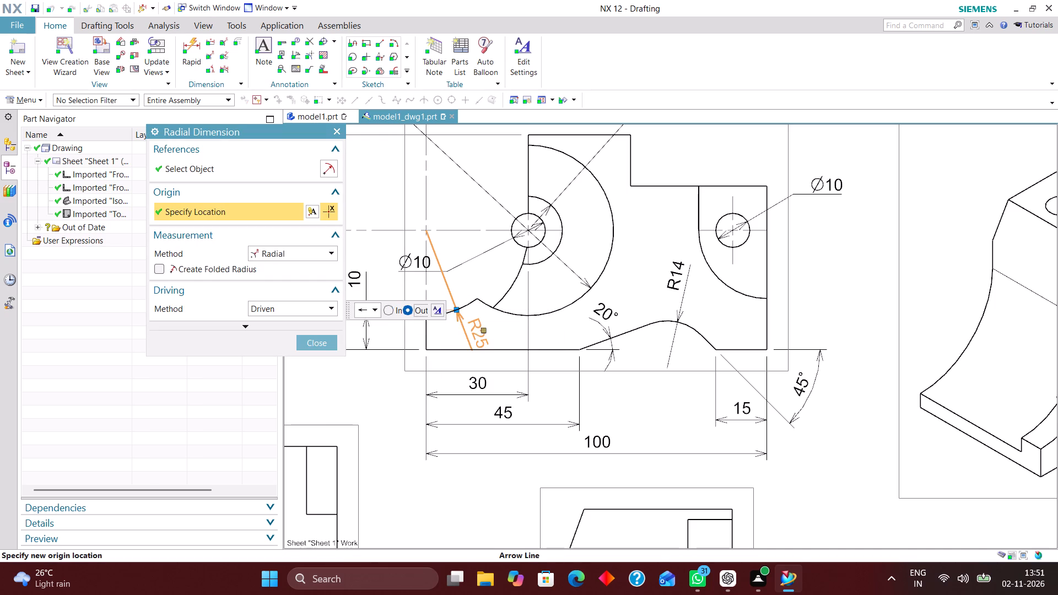
{"action": "left_click", "coordinate": [317, 340]}
Reposition the concave arc's R25 text just beneath the arc, inside the base of the side profile.
{"action": "left_click_drag", "start_coordinate": [478, 334], "coordinate": [469, 291]}
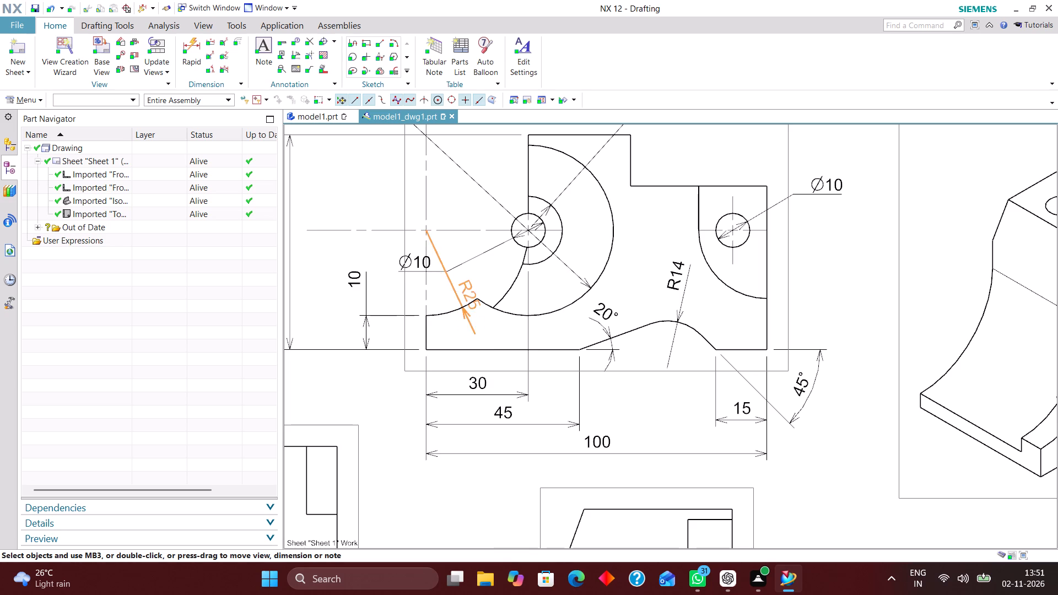
{"action": "left_click_drag", "start_coordinate": [469, 291], "coordinate": [474, 330]}
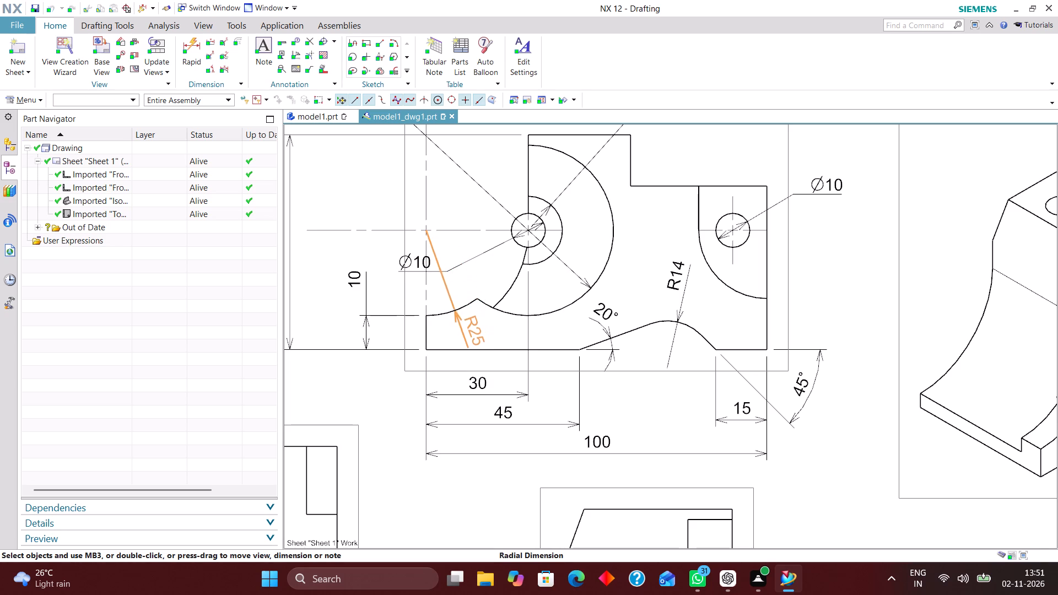
{"action": "left_click_drag", "start_coordinate": [474, 330], "coordinate": [472, 328]}
Move the side profile's left hole diameter dimension above the profile, between the upper R25 and R10 labels.
{"action": "scroll", "coordinate": [479, 338], "scroll_direction": "down", "scroll_amount": 2}
{"action": "scroll", "coordinate": [471, 293], "scroll_direction": "up", "scroll_amount": 2}
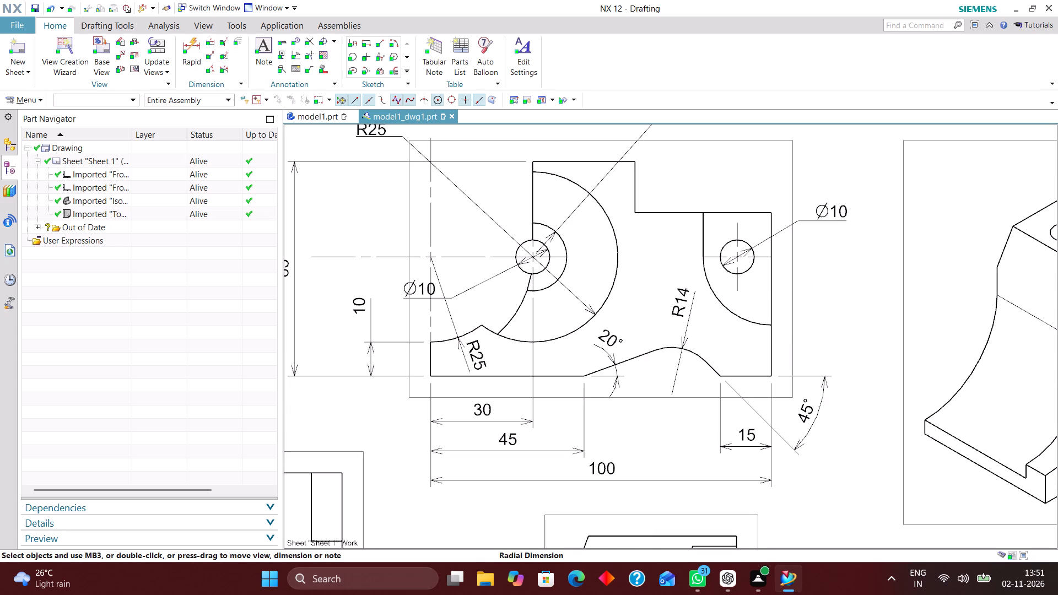
{"action": "left_click_drag", "start_coordinate": [420, 289], "coordinate": [481, 280]}
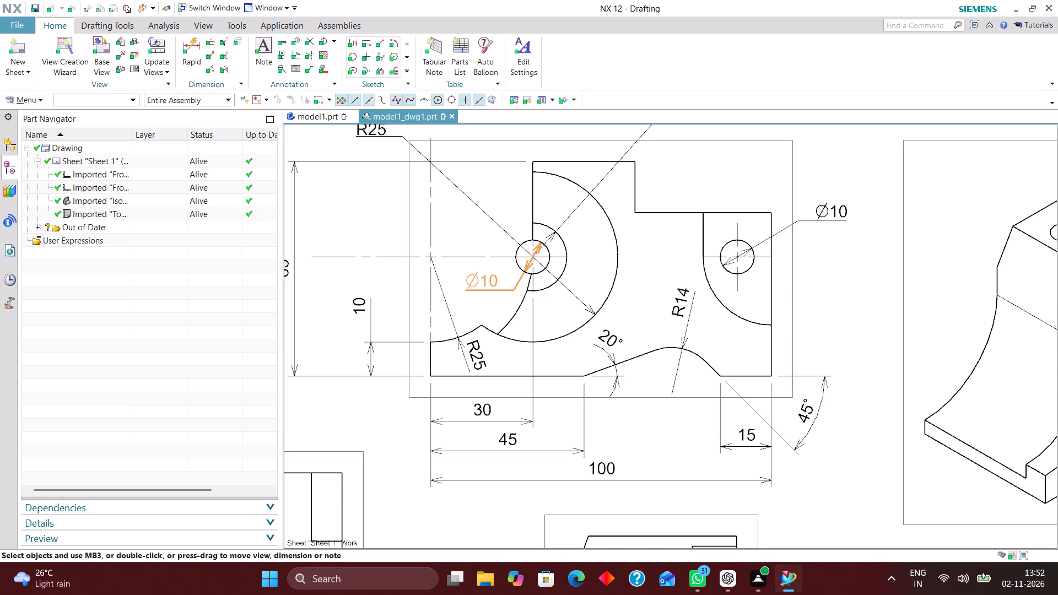
{"action": "left_click_drag", "start_coordinate": [481, 280], "coordinate": [483, 283]}
{"action": "scroll", "coordinate": [541, 359], "scroll_direction": "down", "scroll_amount": 2}
{"action": "left_click_drag", "start_coordinate": [511, 313], "coordinate": [505, 247]}
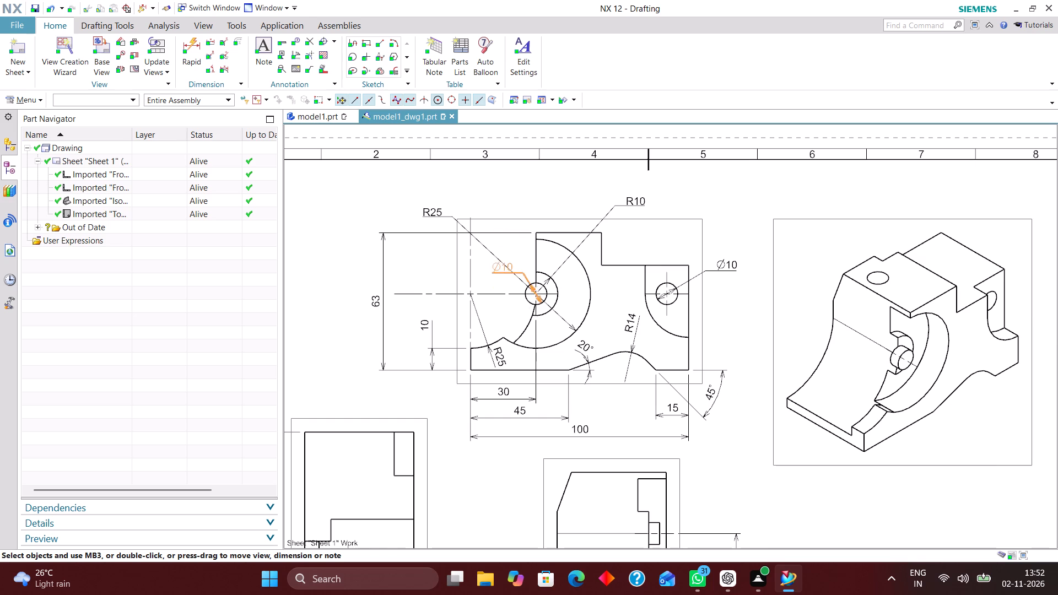
{"action": "left_click_drag", "start_coordinate": [505, 247], "coordinate": [502, 192]}
{"action": "left_click_drag", "start_coordinate": [502, 192], "coordinate": [494, 194]}
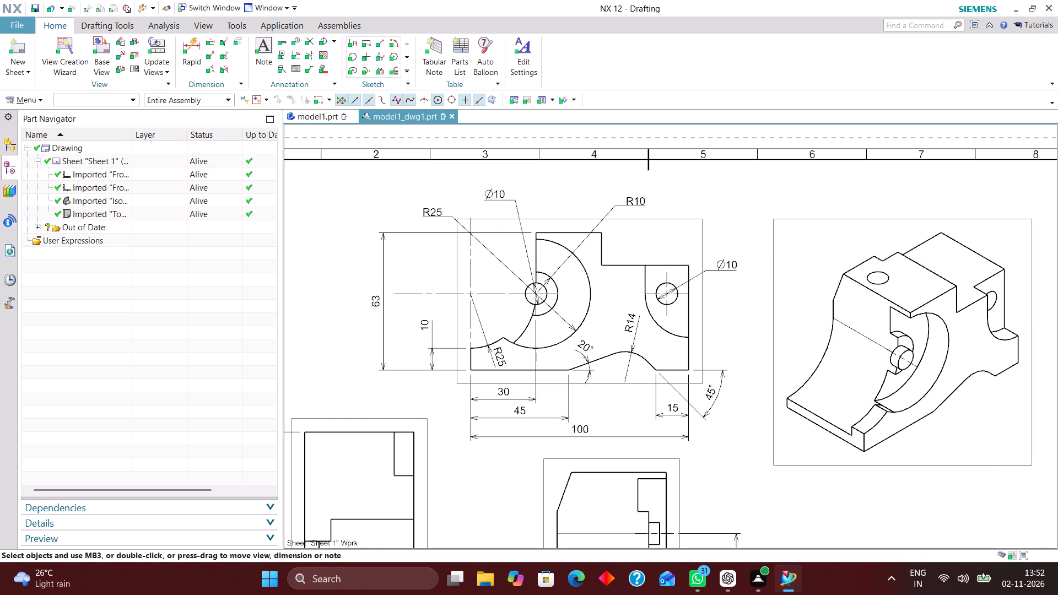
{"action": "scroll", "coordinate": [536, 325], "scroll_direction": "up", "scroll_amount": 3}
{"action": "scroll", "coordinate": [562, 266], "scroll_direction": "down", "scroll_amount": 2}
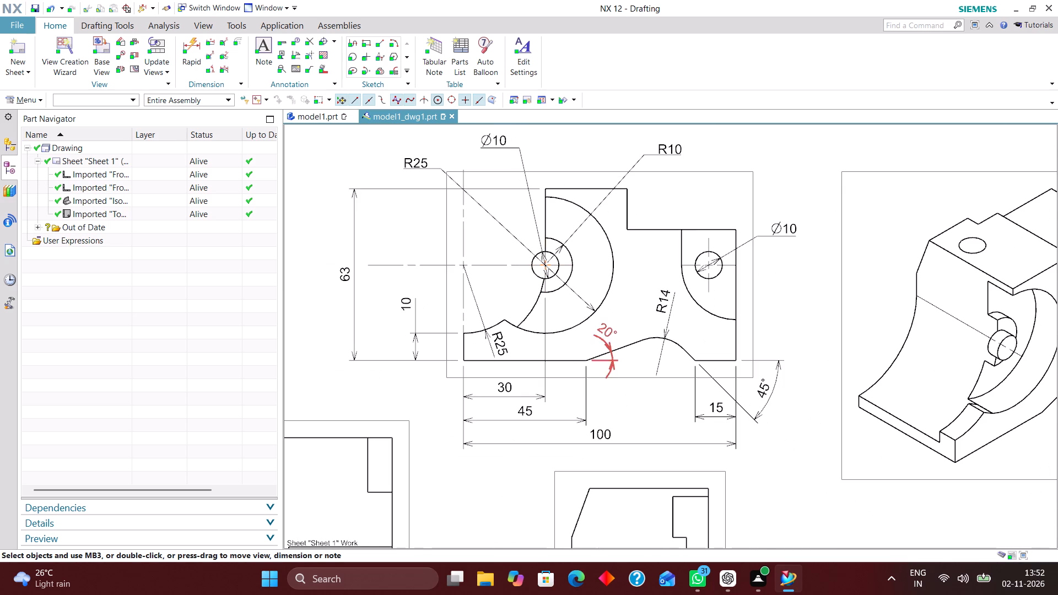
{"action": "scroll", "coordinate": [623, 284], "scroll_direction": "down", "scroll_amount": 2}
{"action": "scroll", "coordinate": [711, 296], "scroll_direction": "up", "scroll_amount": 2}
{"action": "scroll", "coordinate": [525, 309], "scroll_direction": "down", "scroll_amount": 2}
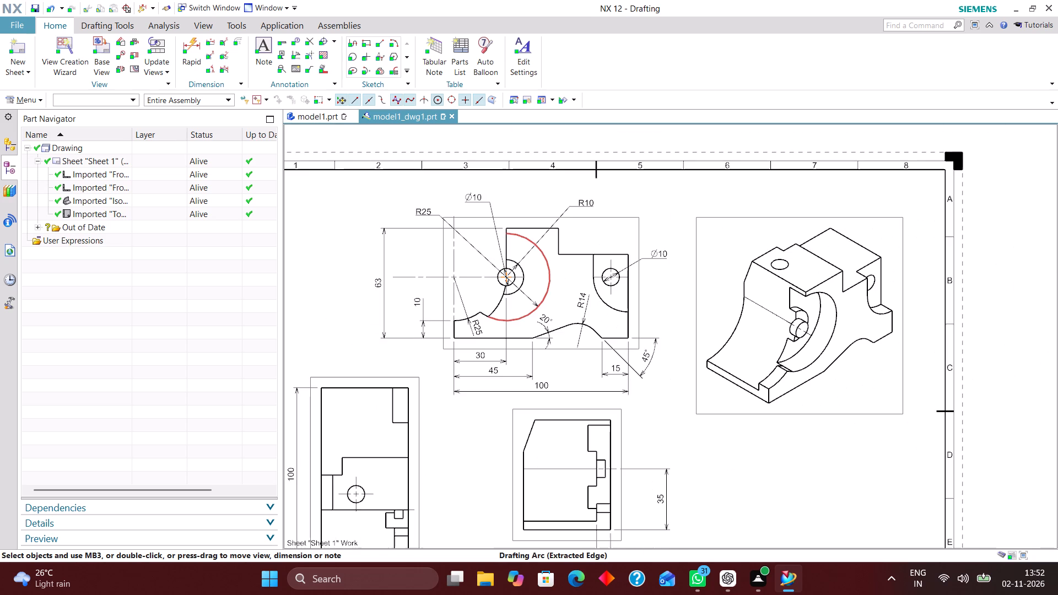
Add a radial dimension to the quarter arc around the side profile's right hole, placing the text outside the right edge.
{"action": "scroll", "coordinate": [627, 287], "scroll_direction": "up", "scroll_amount": 1}
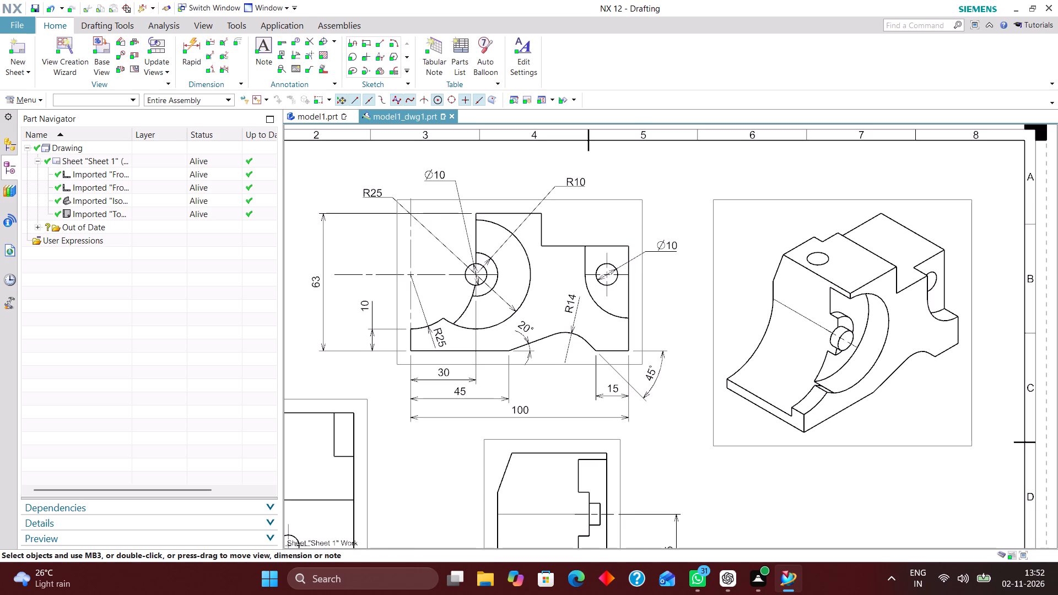
{"action": "left_click", "coordinate": [192, 44]}
{"action": "scroll", "coordinate": [614, 327], "scroll_direction": "up", "scroll_amount": 3}
{"action": "left_click", "coordinate": [593, 295]}
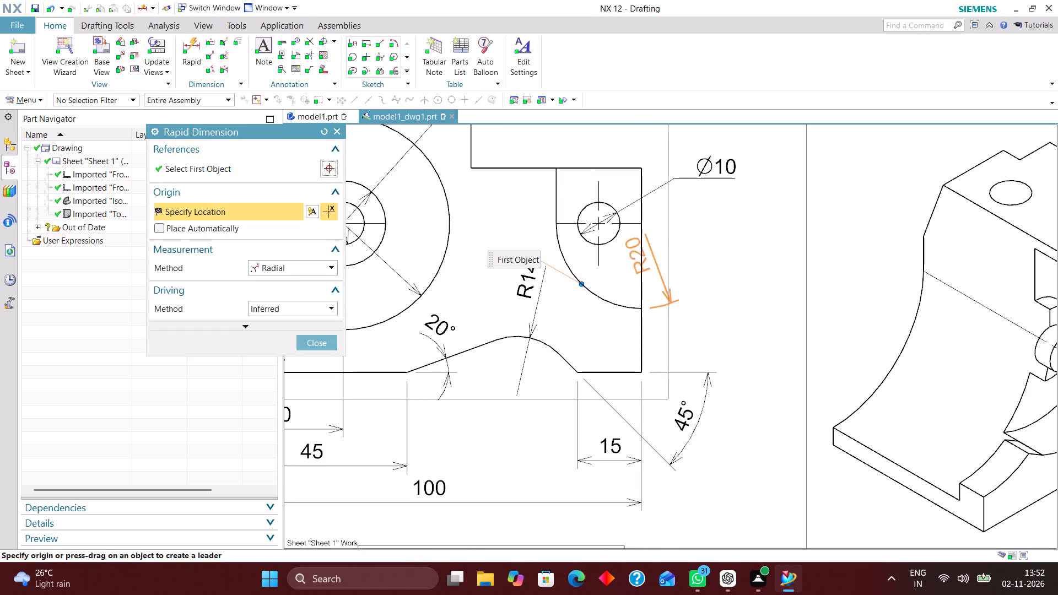
{"action": "left_click", "coordinate": [680, 263]}
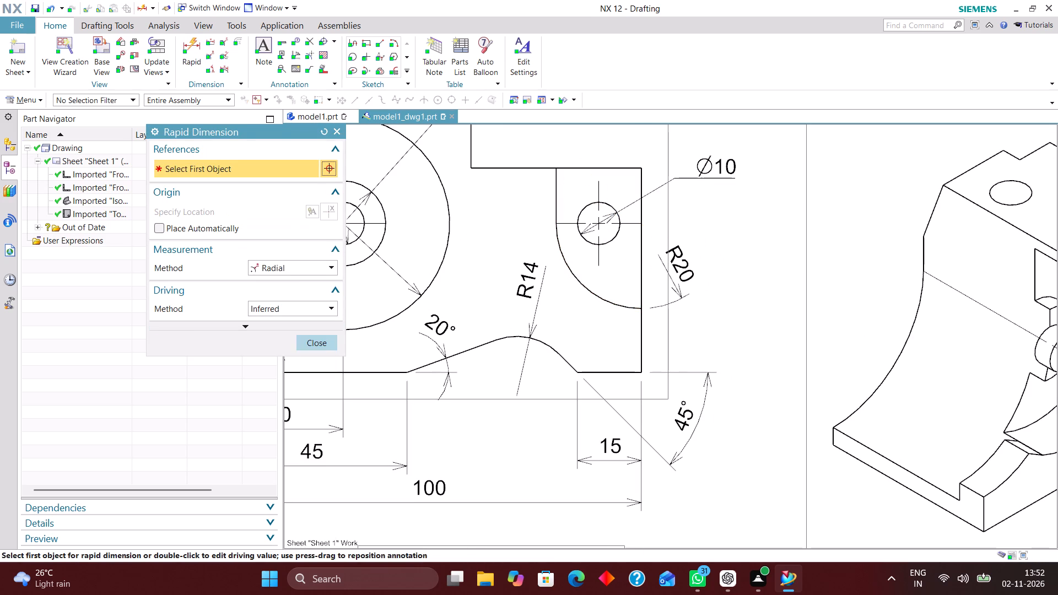
{"action": "left_click", "coordinate": [326, 346]}
Dimension the vertical height of the slanted corner in the view below the side profile, placing it left of the view.
{"action": "scroll", "coordinate": [579, 264], "scroll_direction": "down", "scroll_amount": 6}
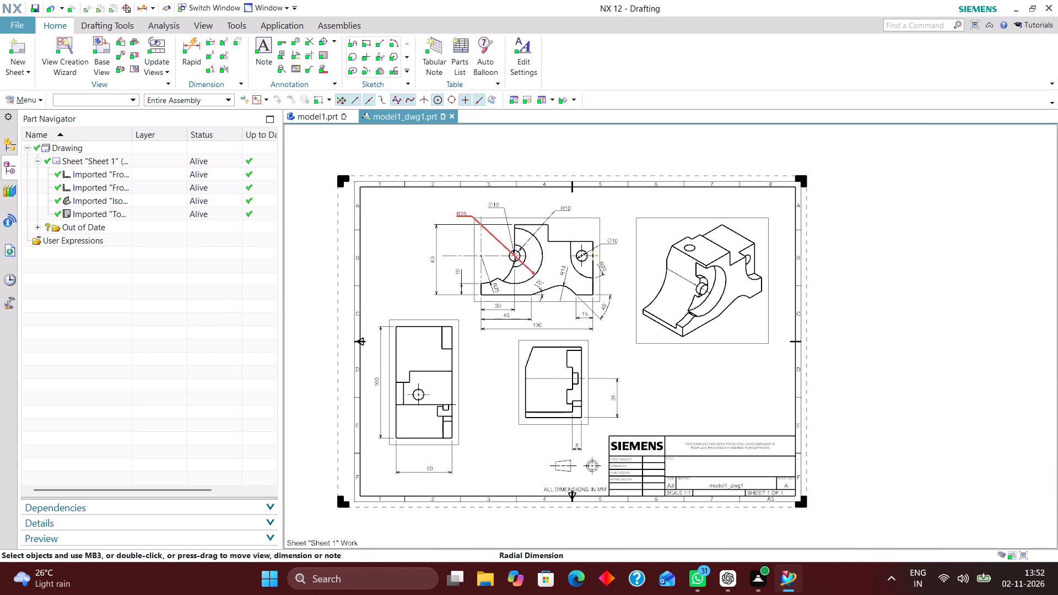
{"action": "scroll", "coordinate": [529, 351], "scroll_direction": "up", "scroll_amount": 4}
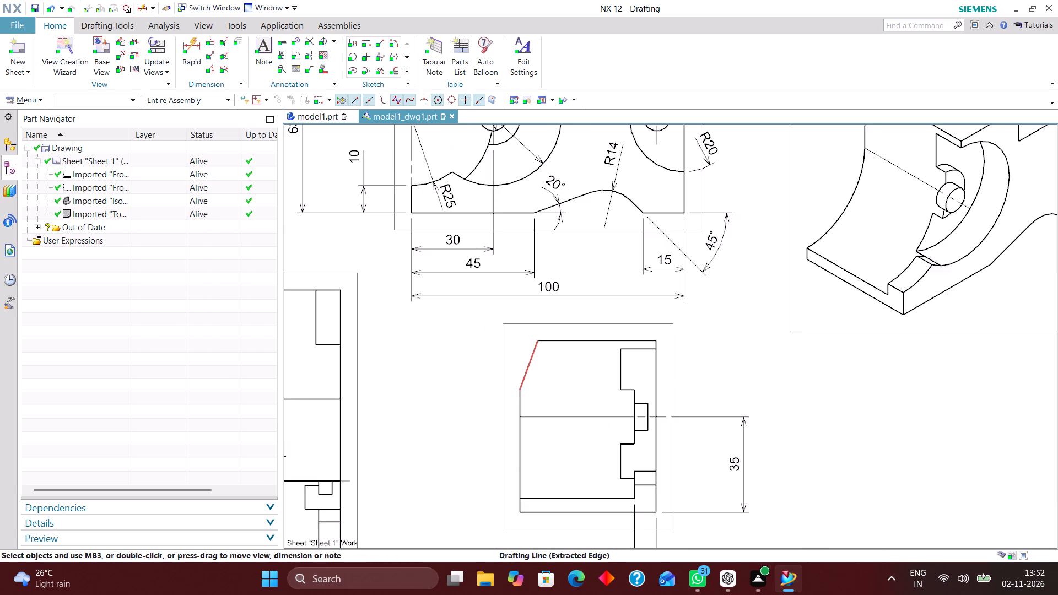
{"action": "scroll", "coordinate": [537, 367], "scroll_direction": "down", "scroll_amount": 2}
{"action": "scroll", "coordinate": [537, 393], "scroll_direction": "up", "scroll_amount": 1}
{"action": "scroll", "coordinate": [549, 398], "scroll_direction": "down", "scroll_amount": 1}
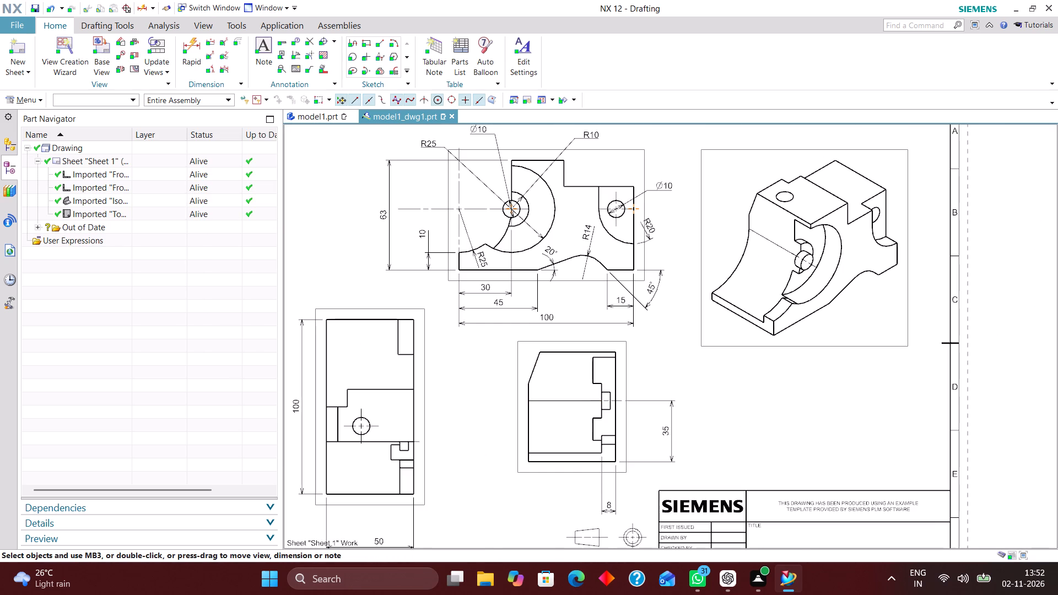
{"action": "left_click", "coordinate": [191, 45]}
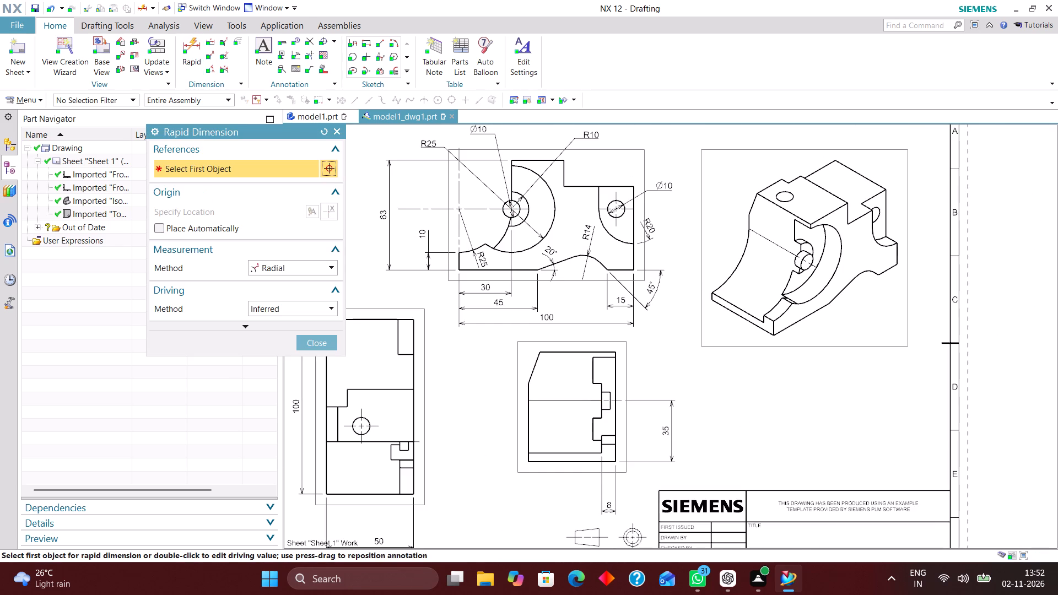
{"action": "left_click", "coordinate": [293, 263]}
{"action": "left_click", "coordinate": [296, 282]}
{"action": "scroll", "coordinate": [529, 363], "scroll_direction": "up", "scroll_amount": 3}
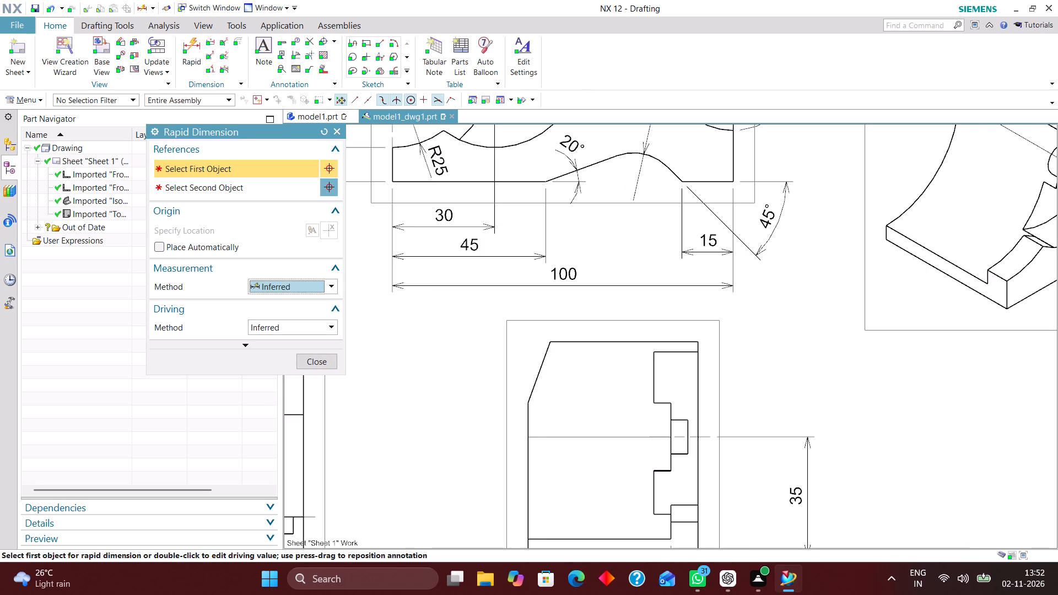
{"action": "left_click", "coordinate": [551, 340]}
{"action": "left_click", "coordinate": [528, 402]}
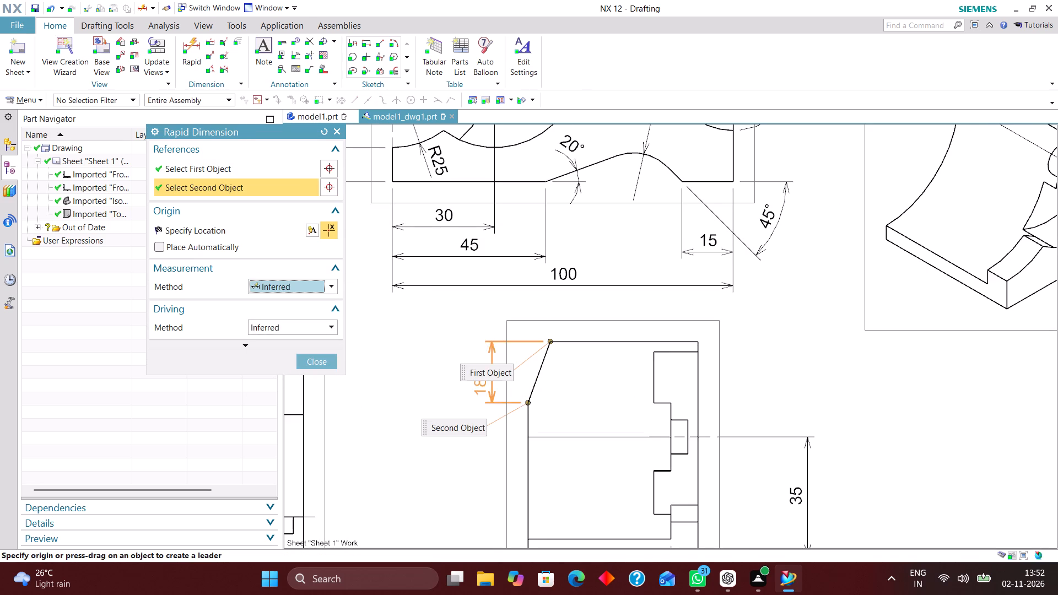
{"action": "left_click", "coordinate": [435, 377]}
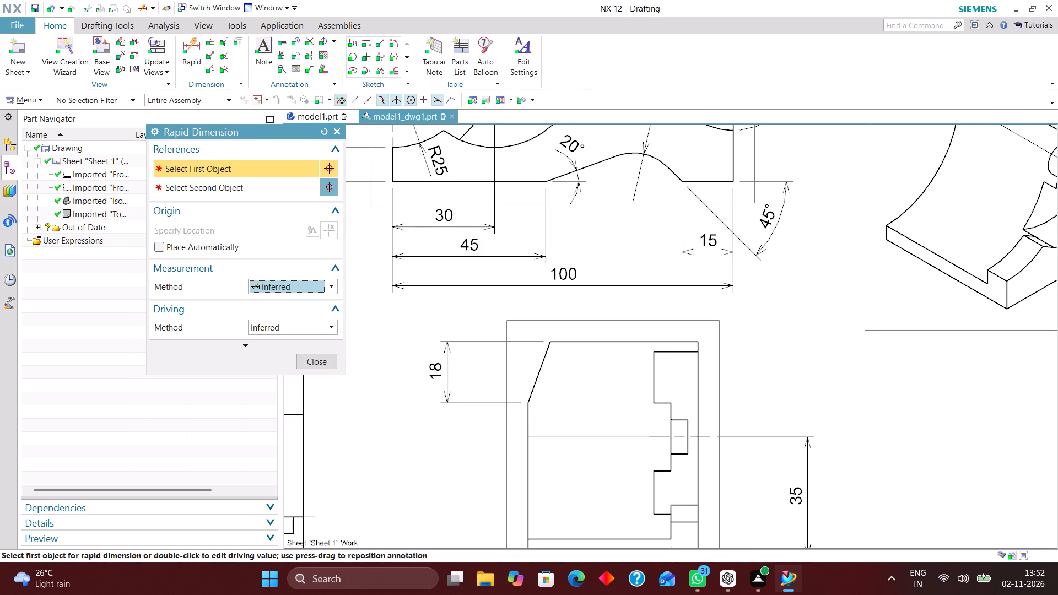
Add an angular dimension between the lower view's left vertical edge and its slanted edge, placed above the corner.
{"action": "left_click", "coordinate": [330, 287]}
{"action": "left_click", "coordinate": [303, 374]}
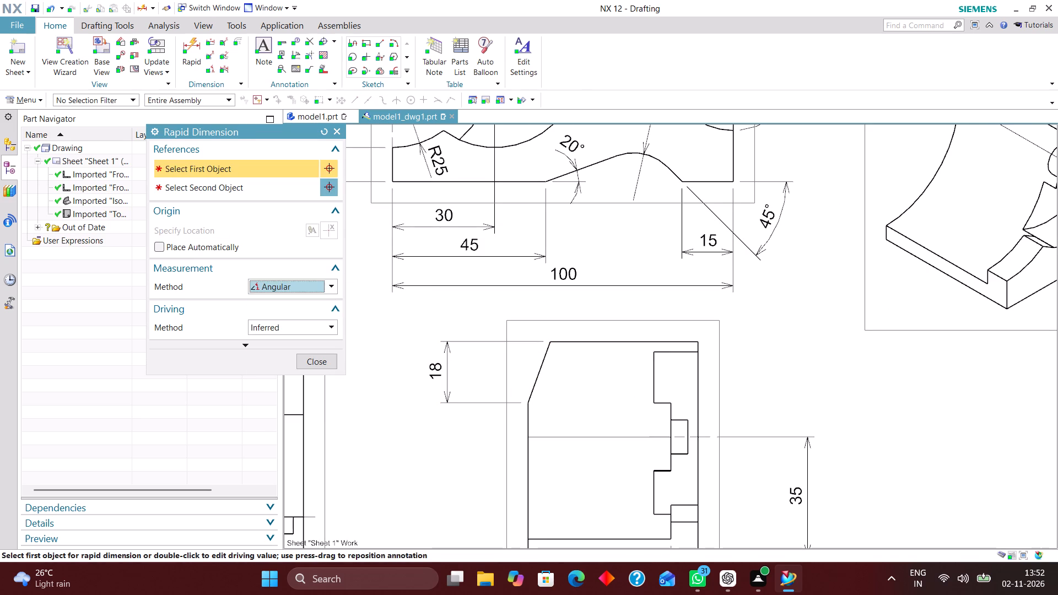
{"action": "left_click", "coordinate": [527, 409]}
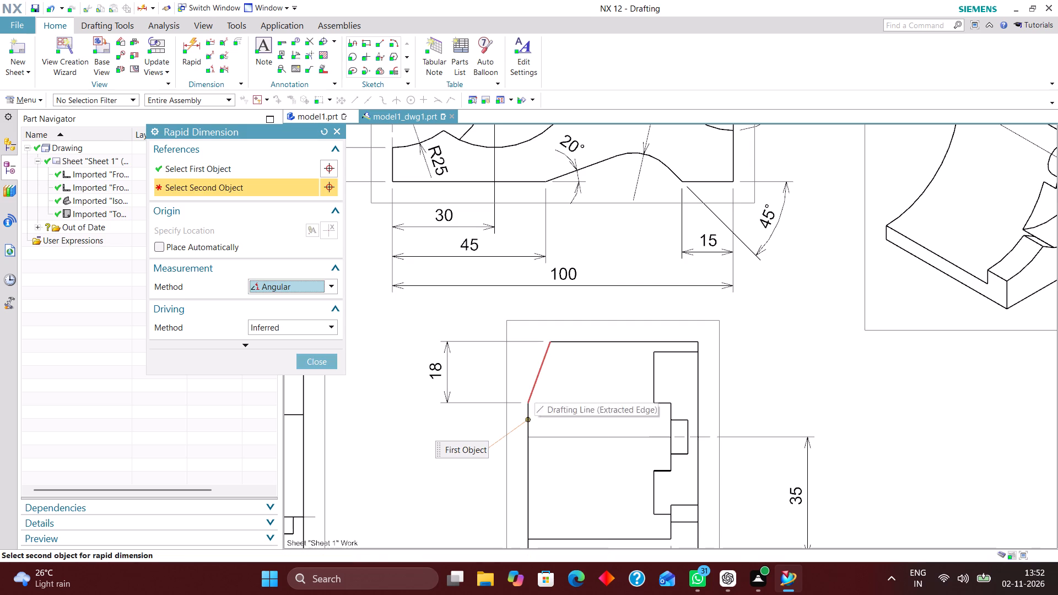
{"action": "left_click", "coordinate": [535, 388]}
{"action": "left_click", "coordinate": [546, 300]}
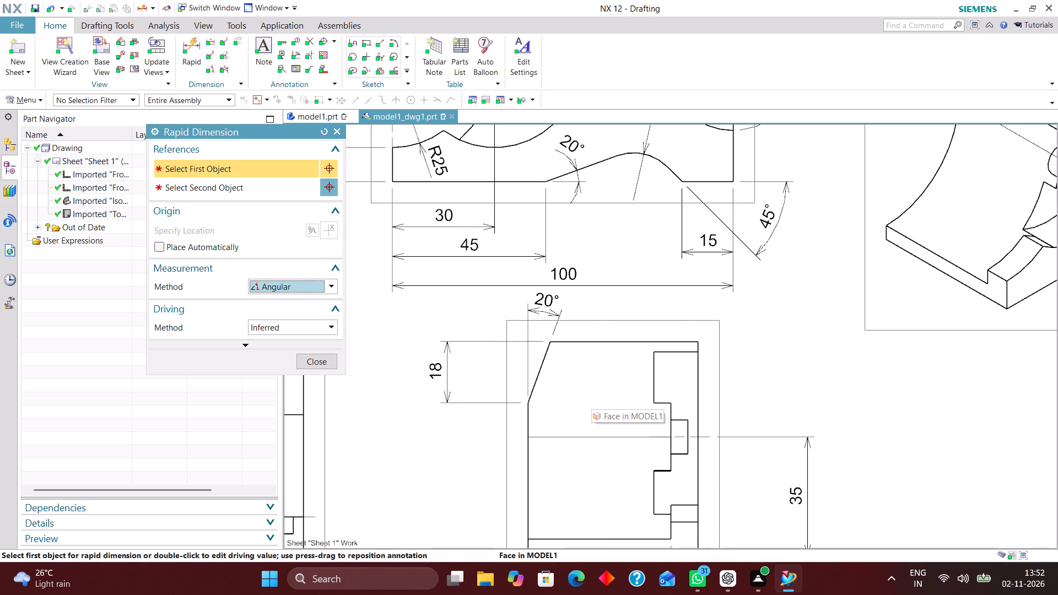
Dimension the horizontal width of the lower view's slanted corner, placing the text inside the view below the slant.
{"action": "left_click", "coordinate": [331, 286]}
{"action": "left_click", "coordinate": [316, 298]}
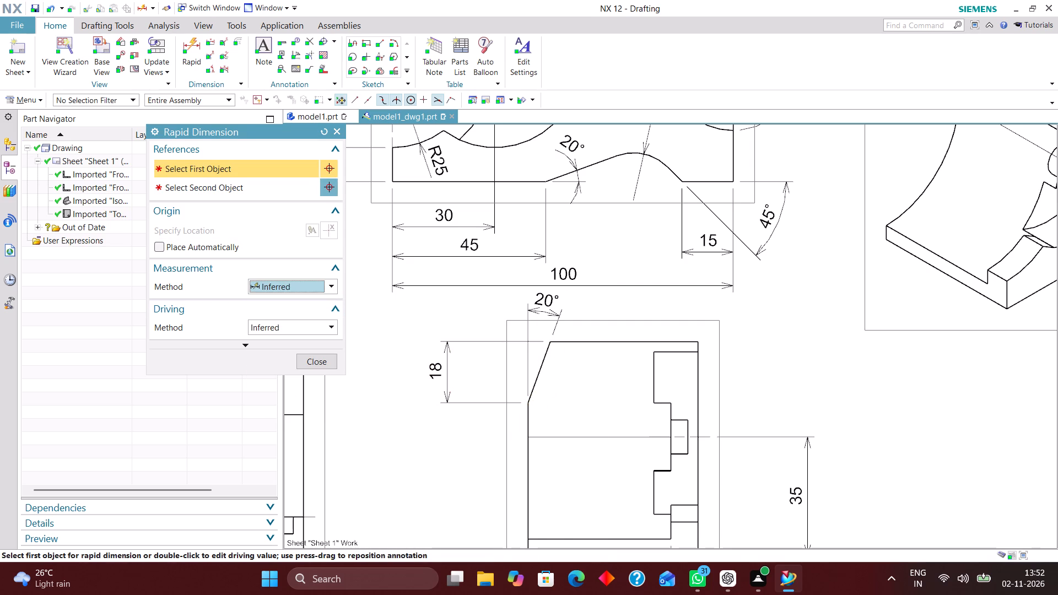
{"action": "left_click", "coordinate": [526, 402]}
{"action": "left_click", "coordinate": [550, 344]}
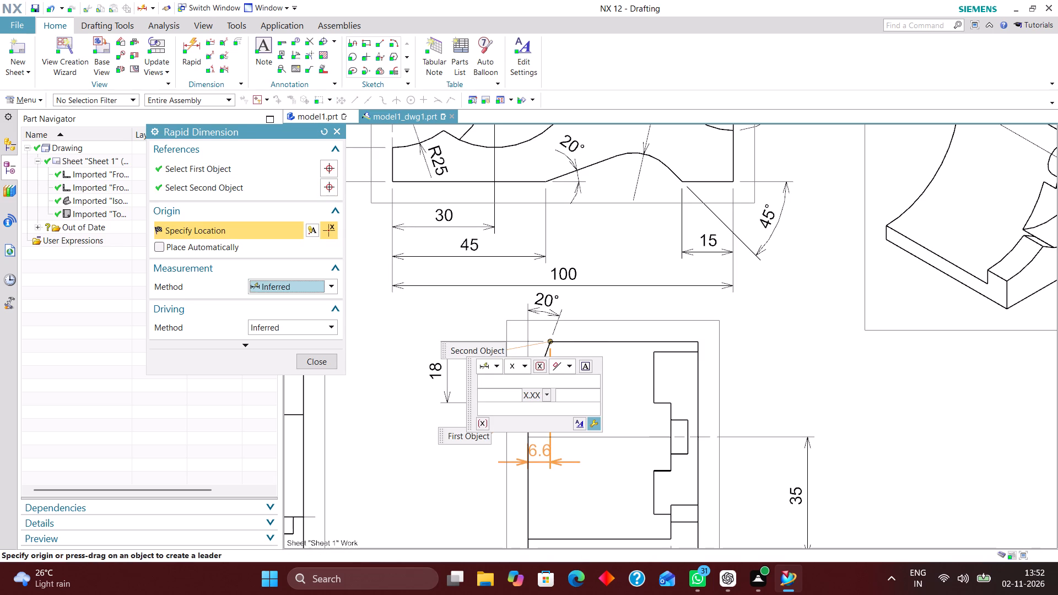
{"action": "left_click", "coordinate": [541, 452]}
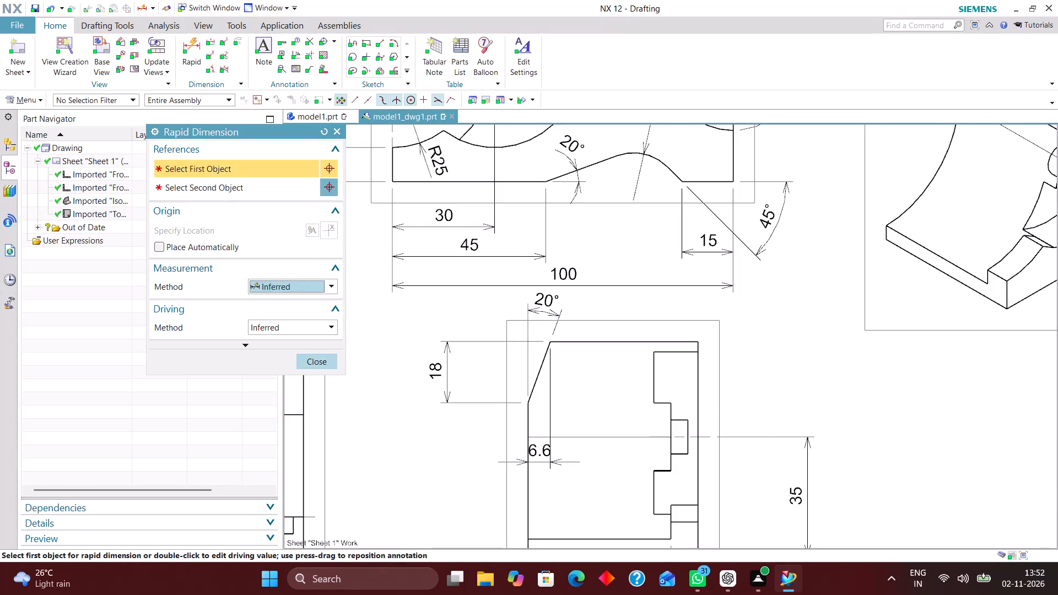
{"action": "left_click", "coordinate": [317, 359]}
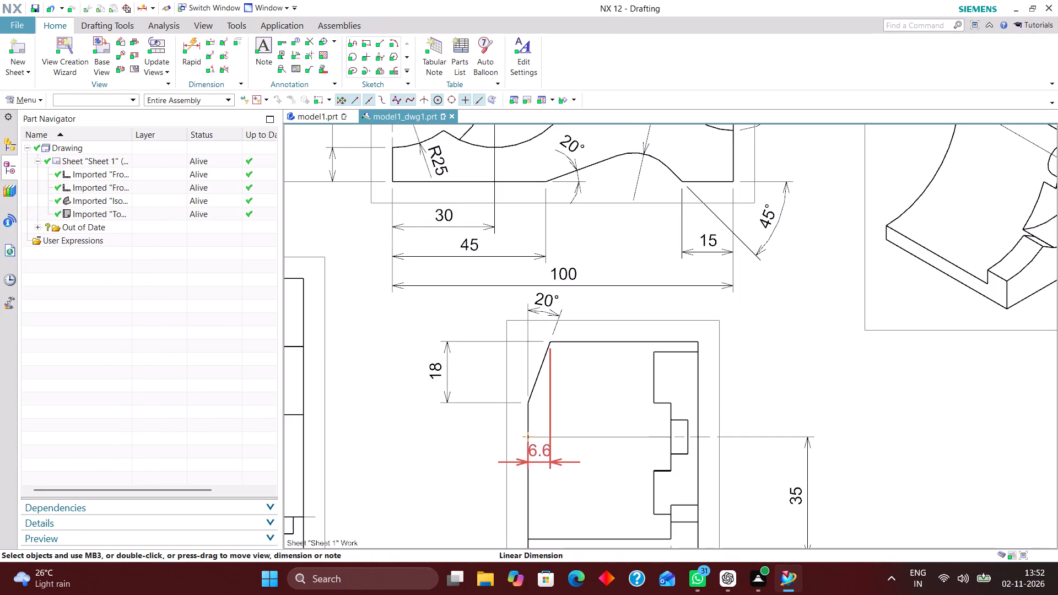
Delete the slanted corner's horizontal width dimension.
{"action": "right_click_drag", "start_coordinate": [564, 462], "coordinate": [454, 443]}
Dimension the horizontal width of the upper recess at the lower view's right edge, placing the text outside the view.
{"action": "scroll", "coordinate": [554, 442], "scroll_direction": "down", "scroll_amount": 4}
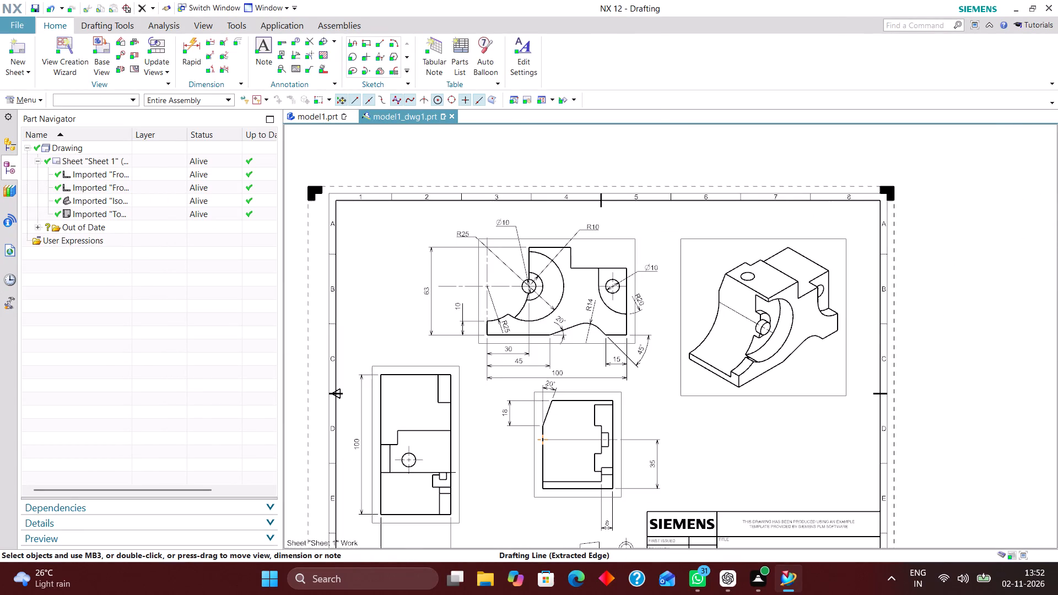
{"action": "scroll", "coordinate": [677, 442], "scroll_direction": "down", "scroll_amount": 1}
{"action": "scroll", "coordinate": [635, 442], "scroll_direction": "up", "scroll_amount": 2}
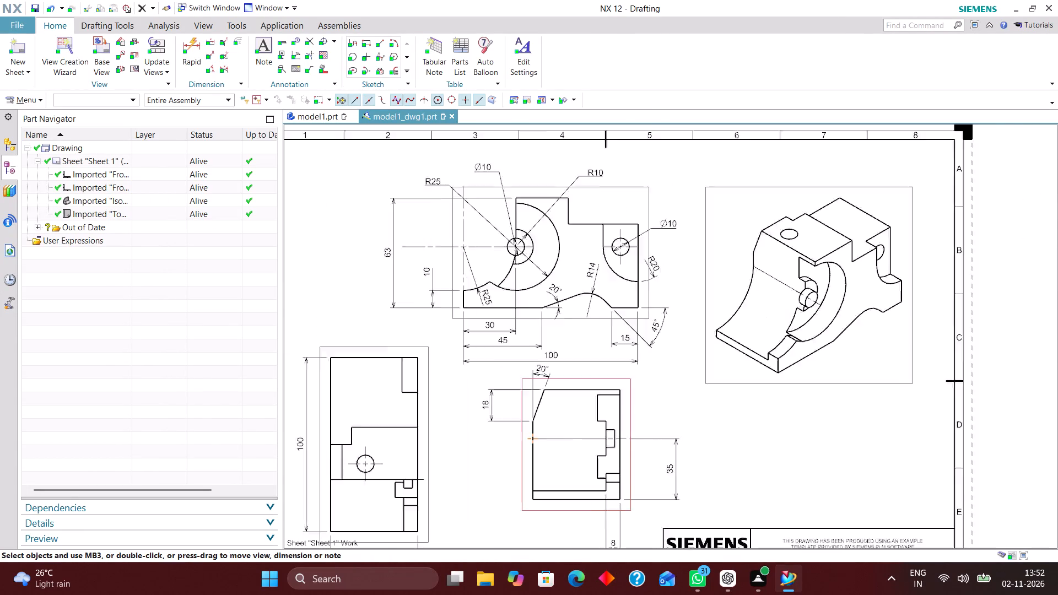
{"action": "scroll", "coordinate": [635, 445], "scroll_direction": "up", "scroll_amount": 2}
{"action": "scroll", "coordinate": [619, 394], "scroll_direction": "down", "scroll_amount": 1}
{"action": "scroll", "coordinate": [598, 402], "scroll_direction": "up", "scroll_amount": 3}
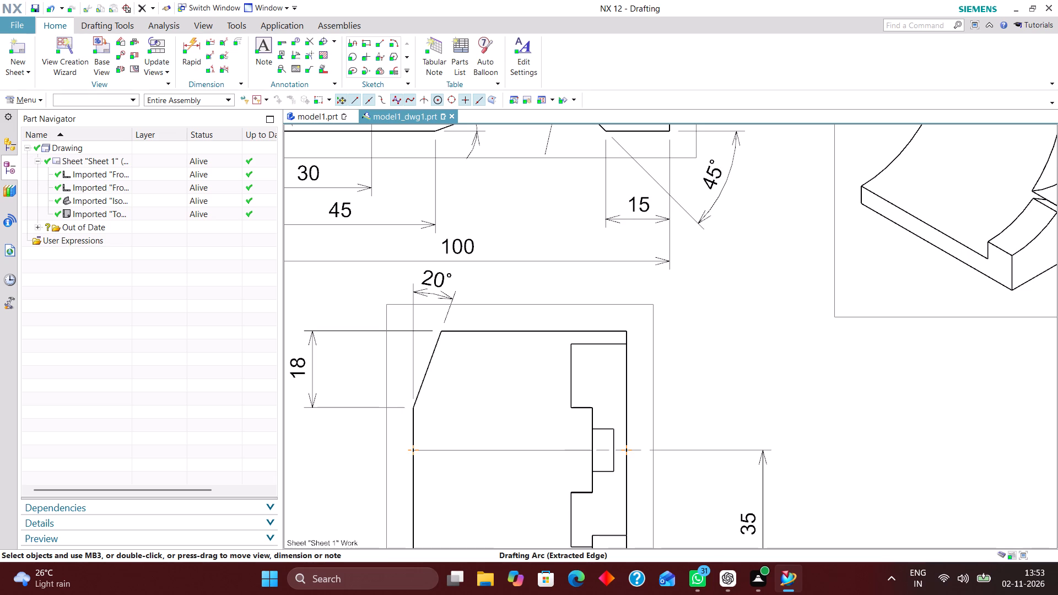
{"action": "left_click", "coordinate": [185, 41]}
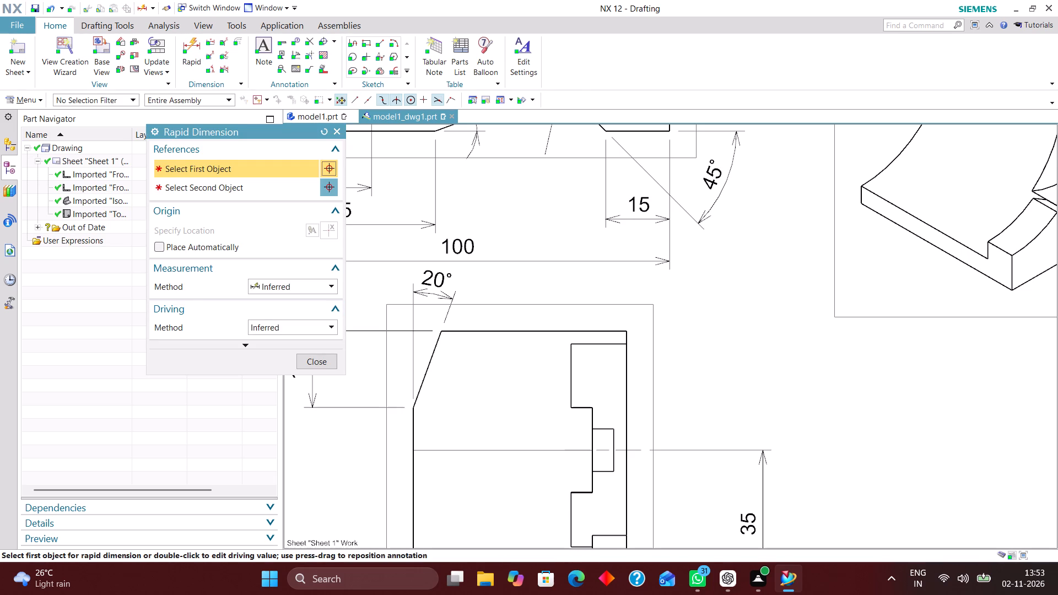
{"action": "left_click", "coordinate": [628, 344]}
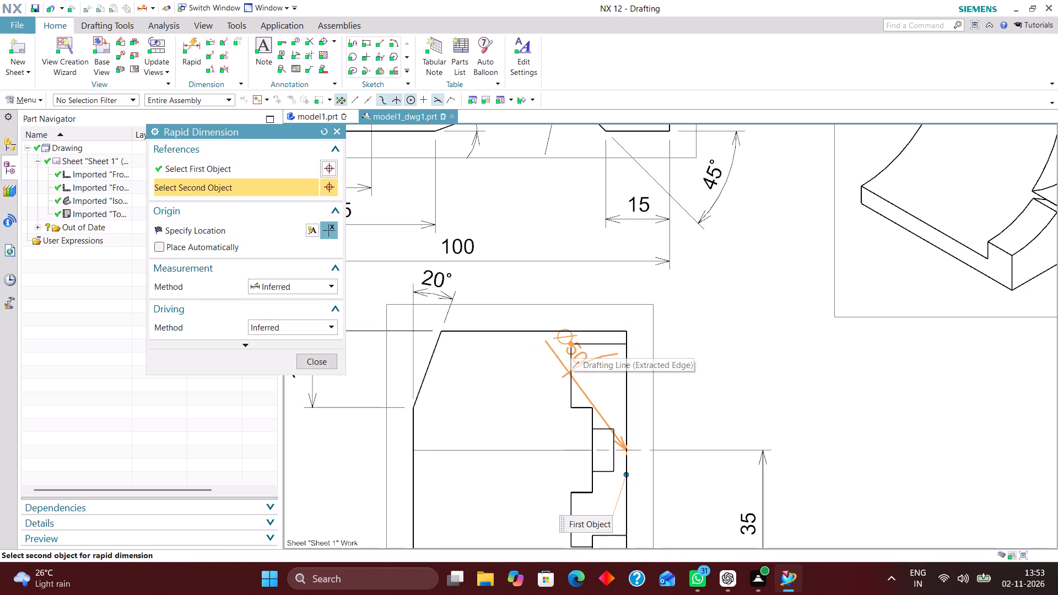
{"action": "left_click", "coordinate": [570, 343]}
{"action": "left_click", "coordinate": [711, 371]}
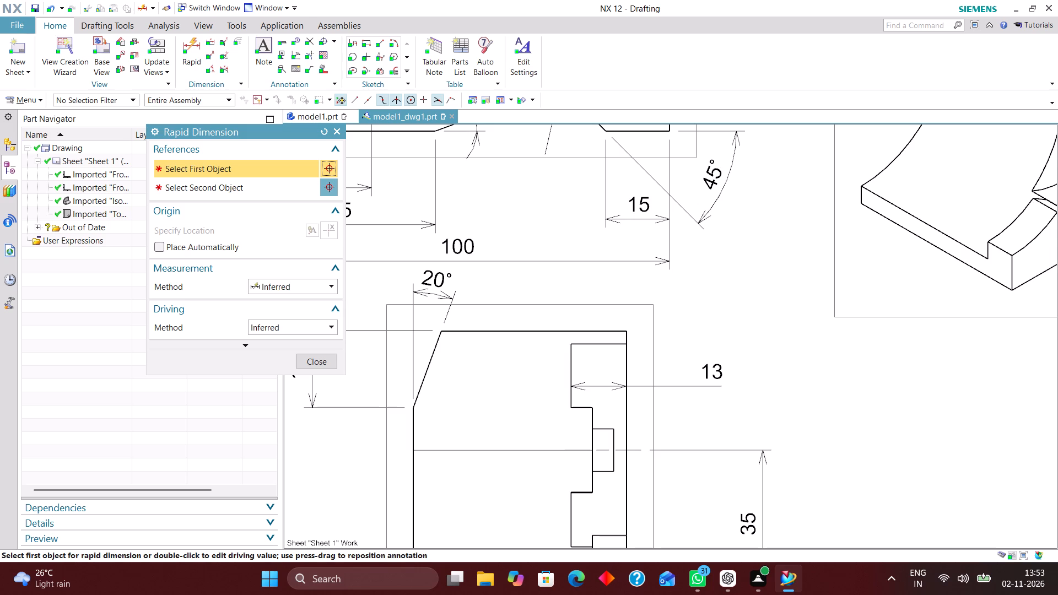
Dimension the horizontal offset of the step just below the upper recess, placing the text inside the view to its left.
{"action": "scroll", "coordinate": [640, 253], "scroll_direction": "down", "scroll_amount": 2}
{"action": "scroll", "coordinate": [631, 360], "scroll_direction": "up", "scroll_amount": 2}
{"action": "scroll", "coordinate": [615, 323], "scroll_direction": "down", "scroll_amount": 1}
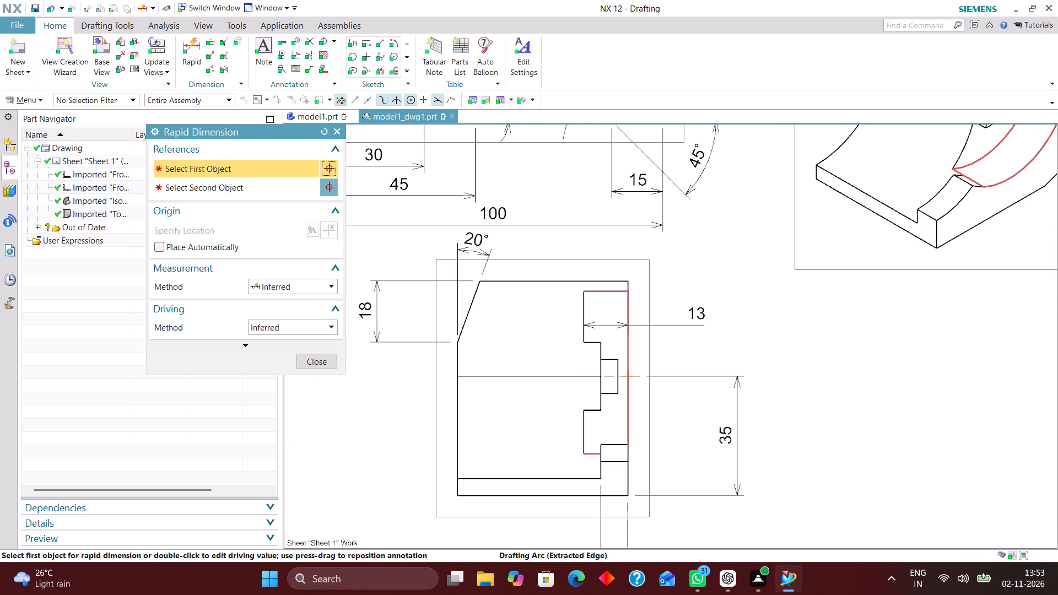
{"action": "scroll", "coordinate": [444, 316], "scroll_direction": "down", "scroll_amount": 3}
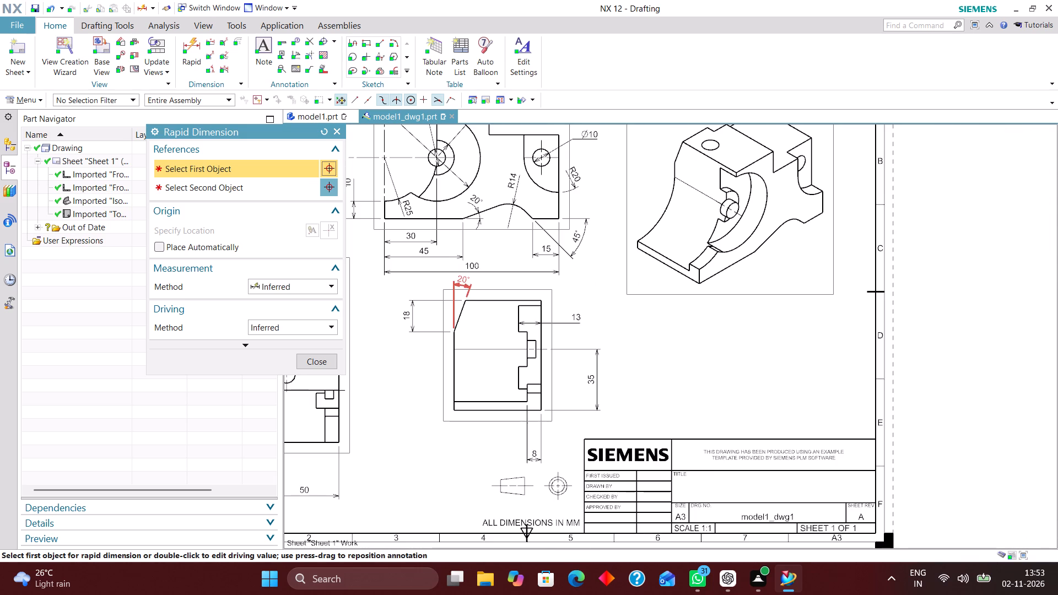
{"action": "scroll", "coordinate": [441, 269], "scroll_direction": "down", "scroll_amount": 1}
{"action": "scroll", "coordinate": [501, 330], "scroll_direction": "up", "scroll_amount": 2}
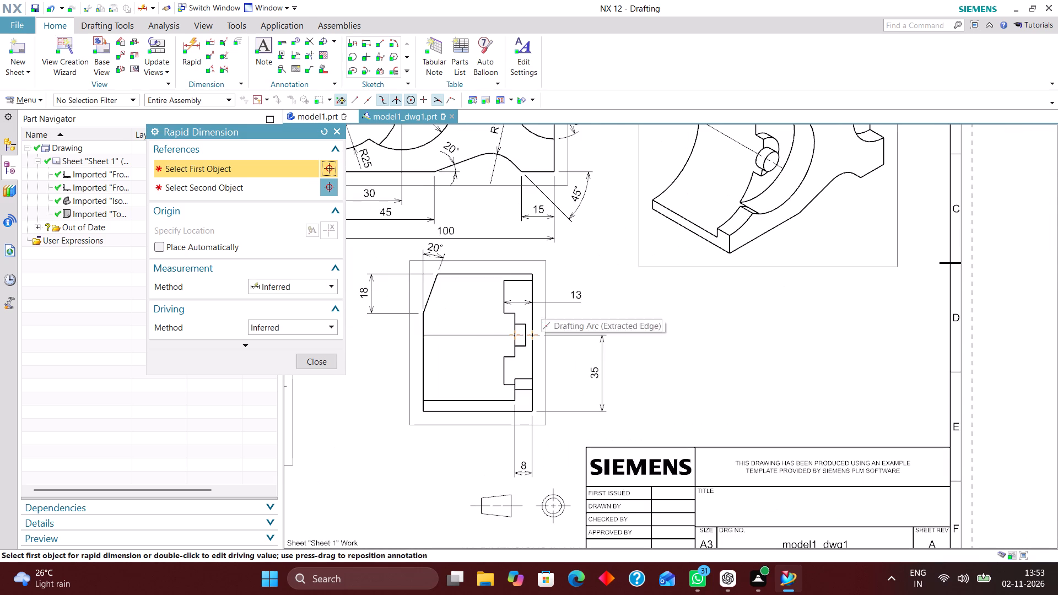
{"action": "scroll", "coordinate": [516, 322], "scroll_direction": "up", "scroll_amount": 4}
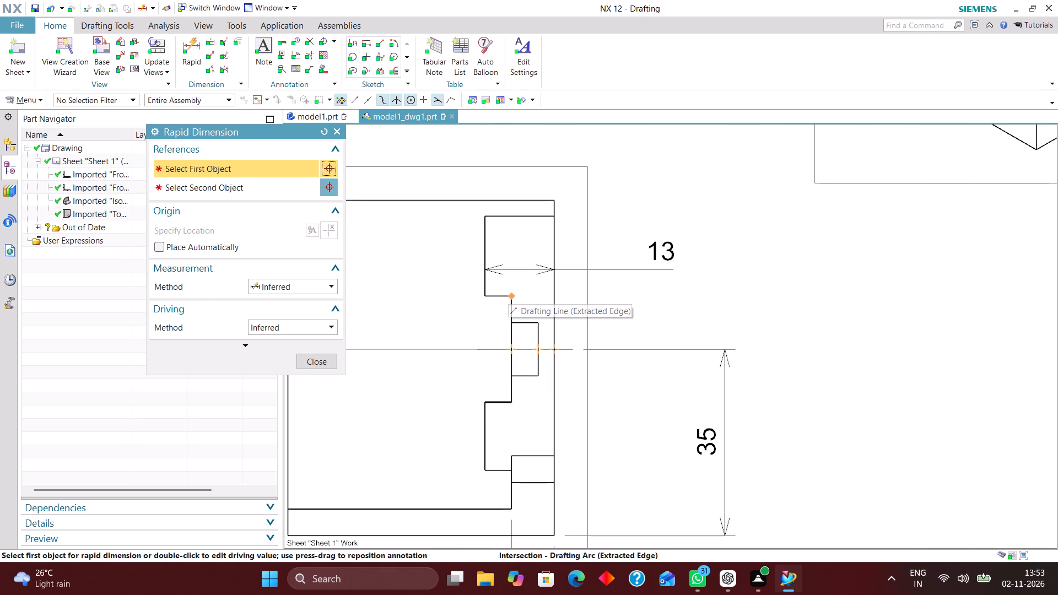
{"action": "left_click", "coordinate": [511, 296]}
{"action": "left_click", "coordinate": [485, 296]}
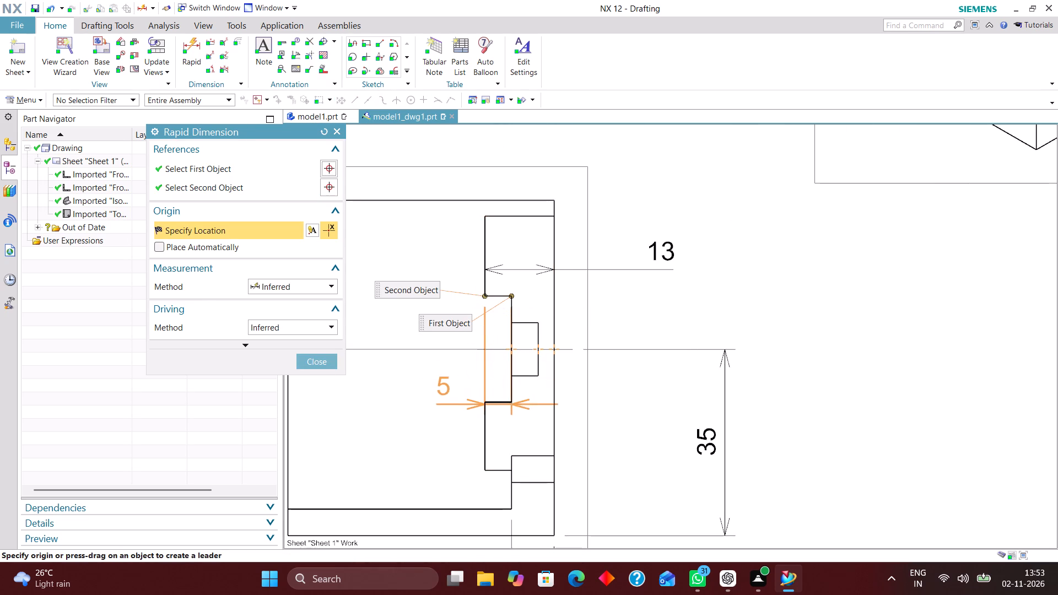
{"action": "left_click", "coordinate": [386, 324]}
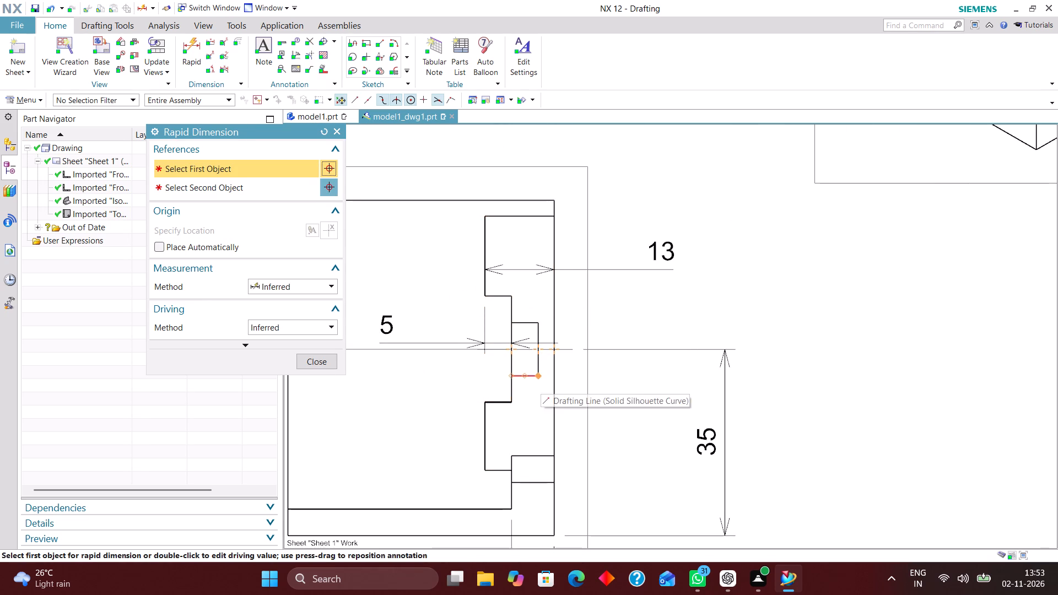
Dimension the horizontal width of the small rectangular feature on the centerline, placing the text outside the view's right edge.
{"action": "left_click", "coordinate": [539, 378]}
{"action": "left_click", "coordinate": [508, 373]}
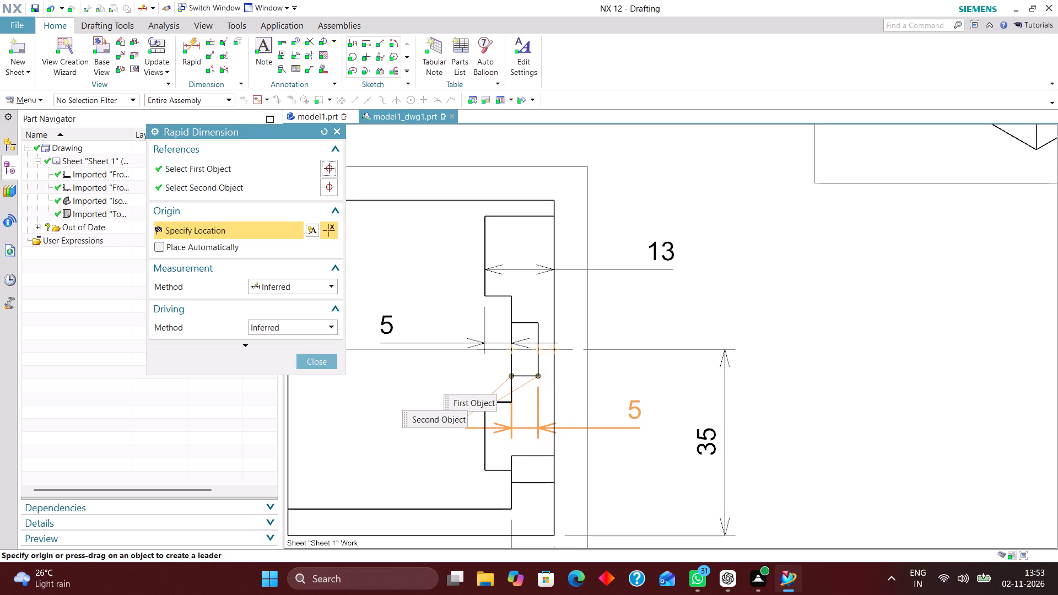
{"action": "left_click", "coordinate": [633, 406]}
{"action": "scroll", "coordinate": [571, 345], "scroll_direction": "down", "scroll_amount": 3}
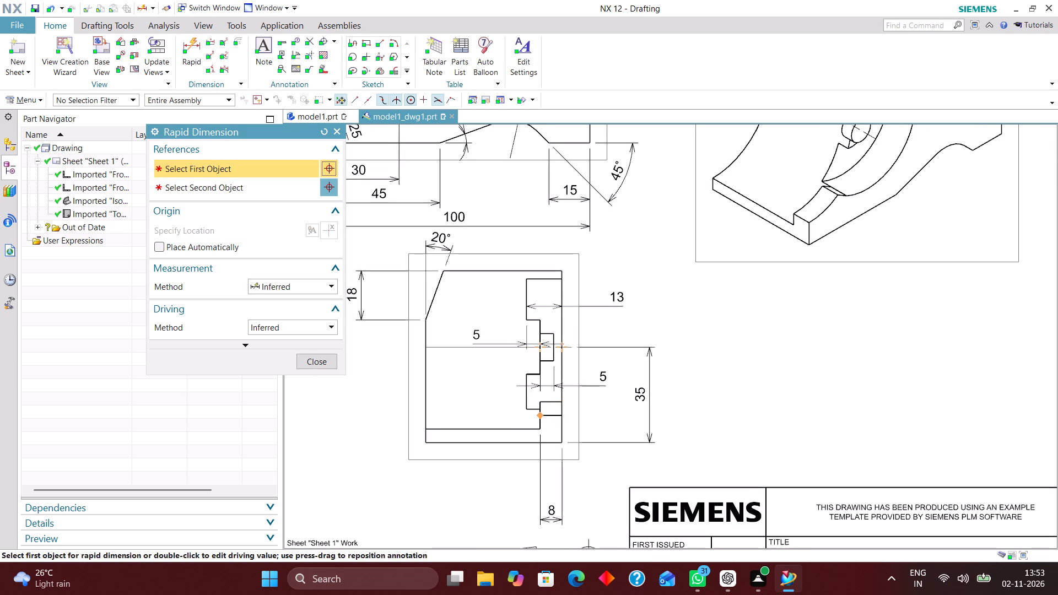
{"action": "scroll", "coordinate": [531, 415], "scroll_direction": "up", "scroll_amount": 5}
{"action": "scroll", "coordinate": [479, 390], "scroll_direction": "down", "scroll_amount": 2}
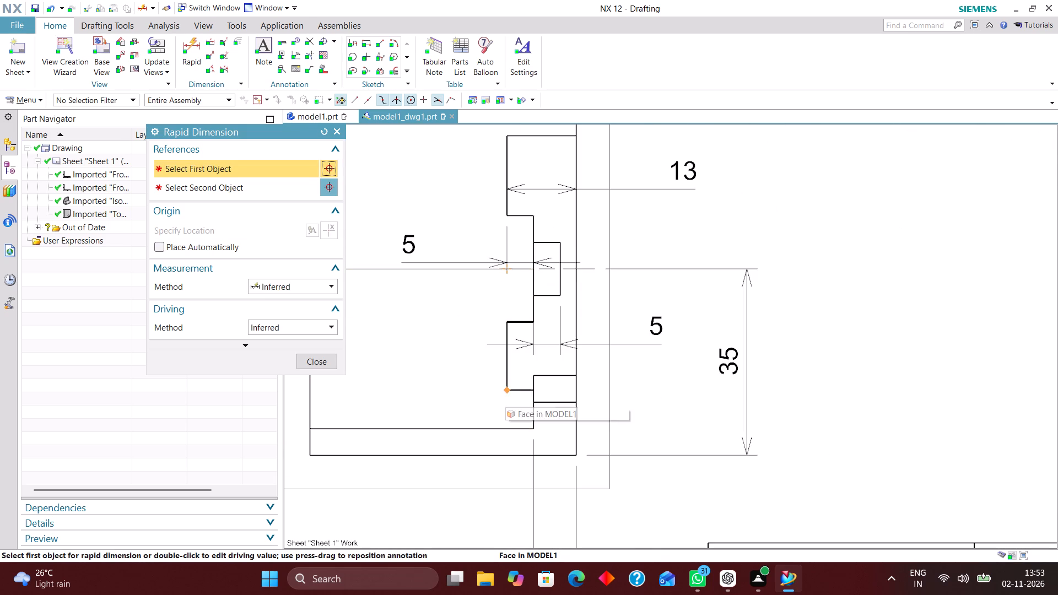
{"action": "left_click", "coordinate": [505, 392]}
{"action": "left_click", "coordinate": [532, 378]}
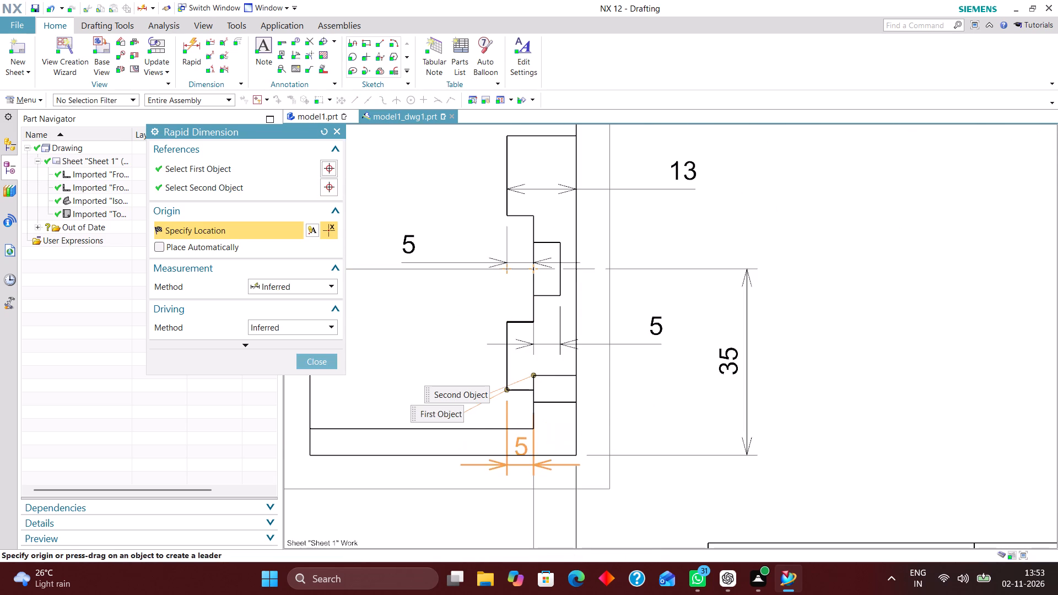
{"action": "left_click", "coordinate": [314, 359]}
Move the step offset's 5 mm dimension slightly lower and closer to the stepped edge.
{"action": "scroll", "coordinate": [536, 421], "scroll_direction": "down", "scroll_amount": 3}
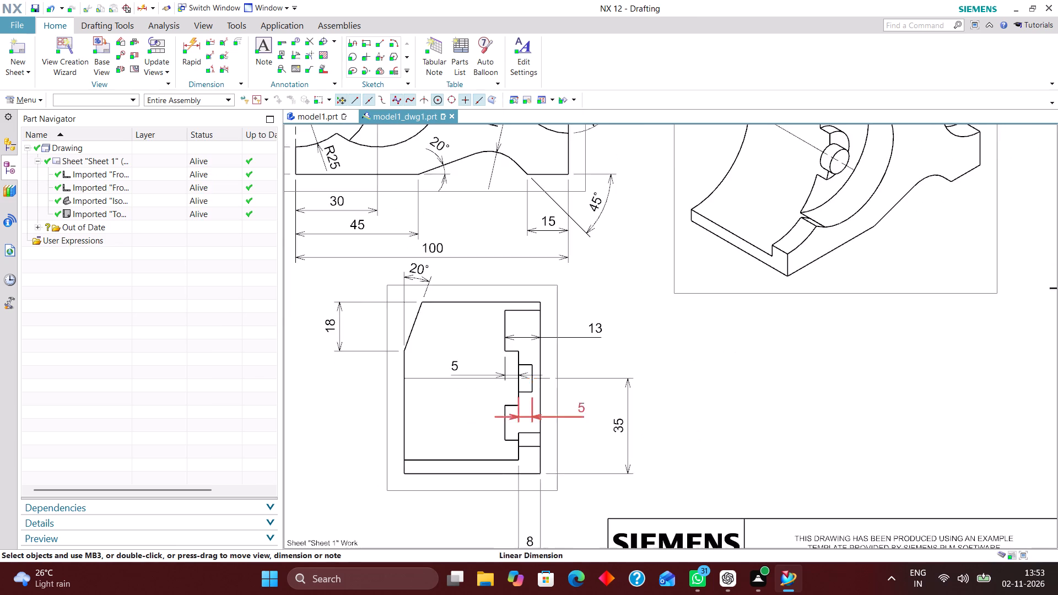
{"action": "scroll", "coordinate": [562, 393], "scroll_direction": "up", "scroll_amount": 3}
{"action": "left_click_drag", "start_coordinate": [347, 339], "coordinate": [385, 354]}
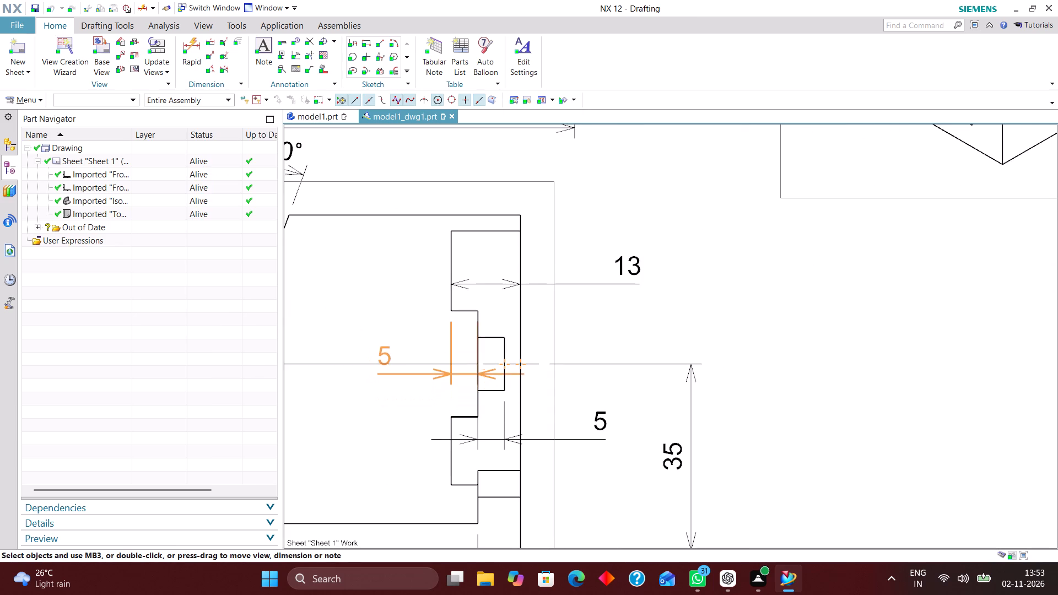
Move the small rectangular feature's 5 mm width dimension so its text sits inside the lower view, left of the stepped edge.
{"action": "left_click_drag", "start_coordinate": [385, 354], "coordinate": [385, 353]}
{"action": "scroll", "coordinate": [611, 417], "scroll_direction": "down", "scroll_amount": 2}
{"action": "scroll", "coordinate": [603, 419], "scroll_direction": "up", "scroll_amount": 1}
{"action": "left_click_drag", "start_coordinate": [607, 426], "coordinate": [417, 421]}
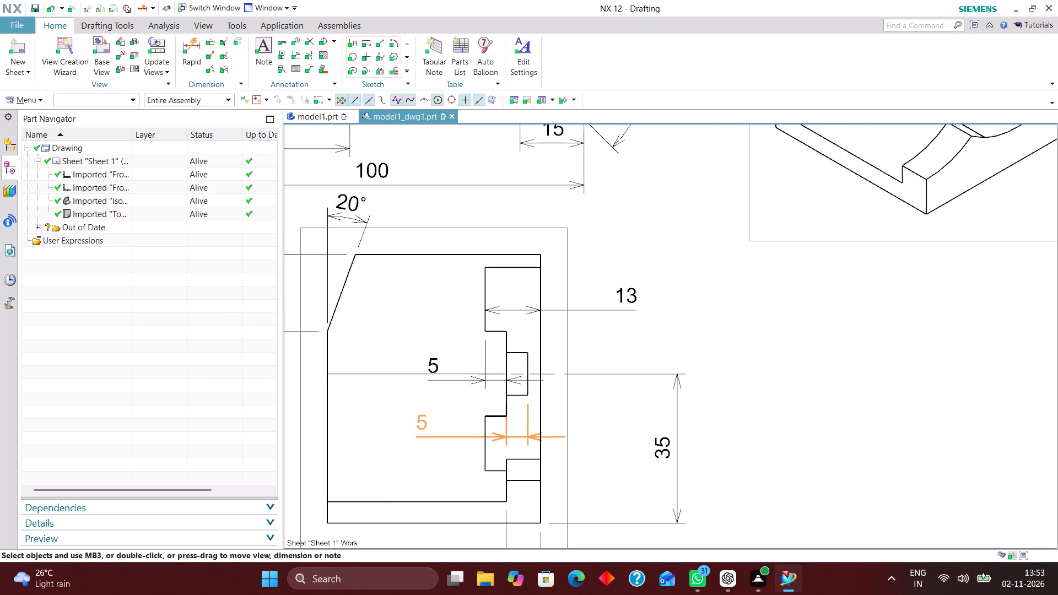
{"action": "left_click_drag", "start_coordinate": [417, 421], "coordinate": [414, 415]}
Dimension the vertical distance from the tall rectangular view's top edge to the horizontal step edge above the hole, placing the text inside the view.
{"action": "scroll", "coordinate": [509, 395], "scroll_direction": "down", "scroll_amount": 2}
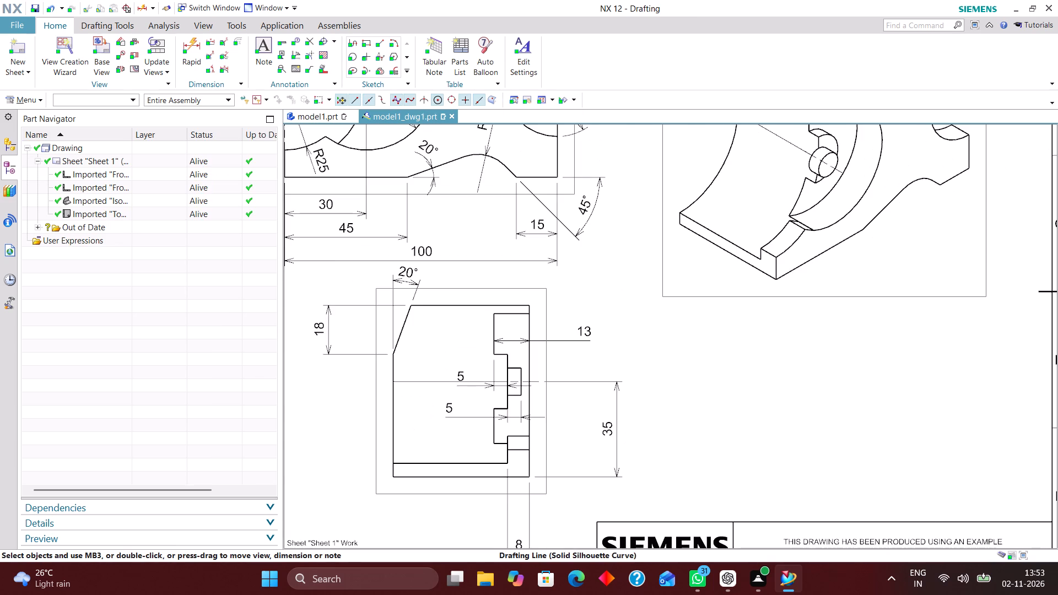
{"action": "scroll", "coordinate": [498, 420], "scroll_direction": "down", "scroll_amount": 3}
{"action": "scroll", "coordinate": [693, 403], "scroll_direction": "down", "scroll_amount": 2}
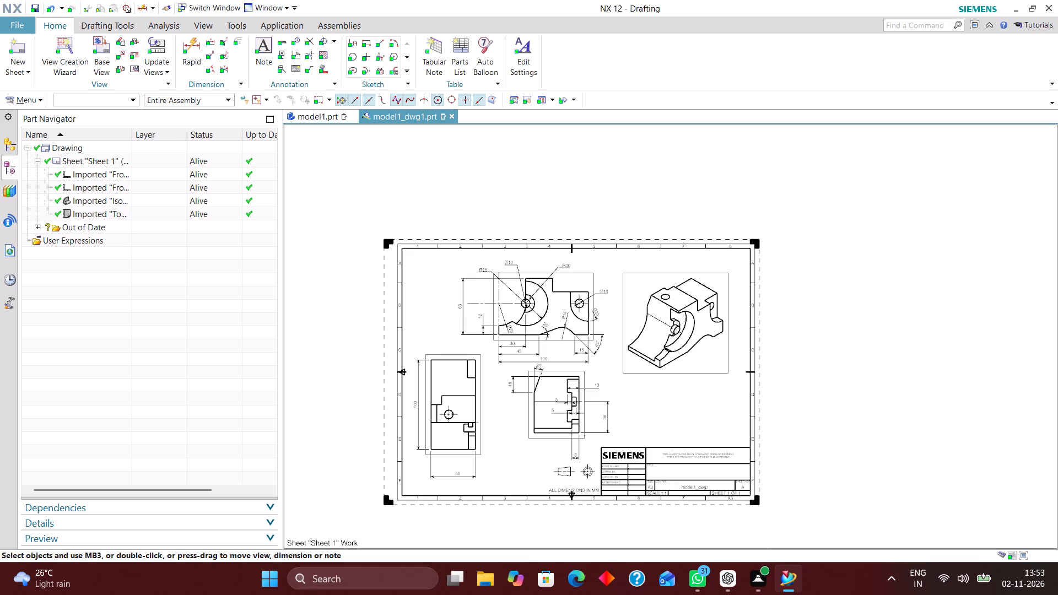
{"action": "scroll", "coordinate": [474, 395], "scroll_direction": "up", "scroll_amount": 3}
{"action": "scroll", "coordinate": [499, 446], "scroll_direction": "down", "scroll_amount": 1}
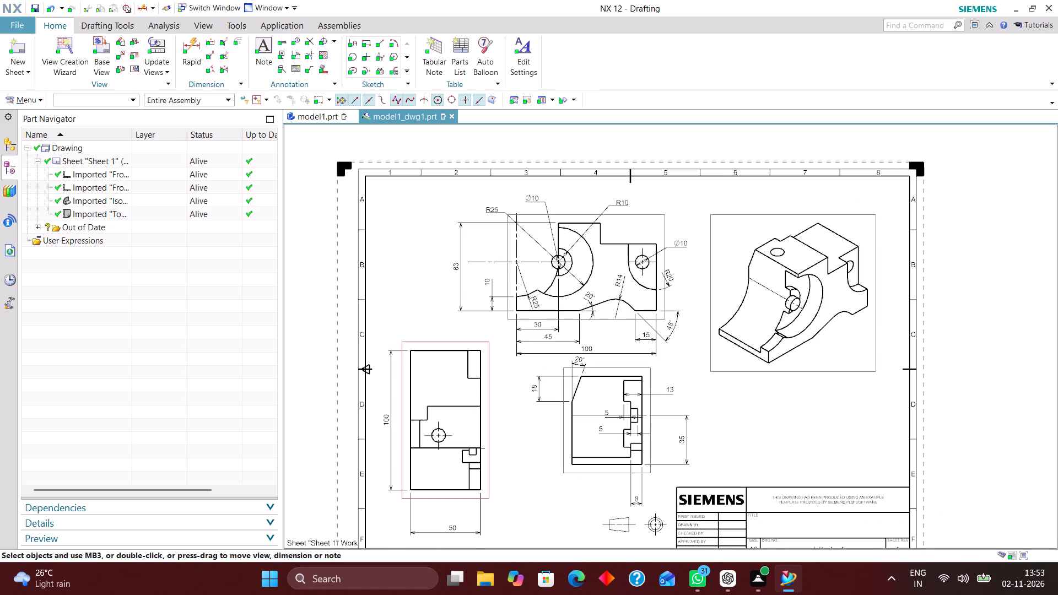
{"action": "scroll", "coordinate": [473, 337], "scroll_direction": "up", "scroll_amount": 2}
{"action": "scroll", "coordinate": [507, 347], "scroll_direction": "down", "scroll_amount": 1}
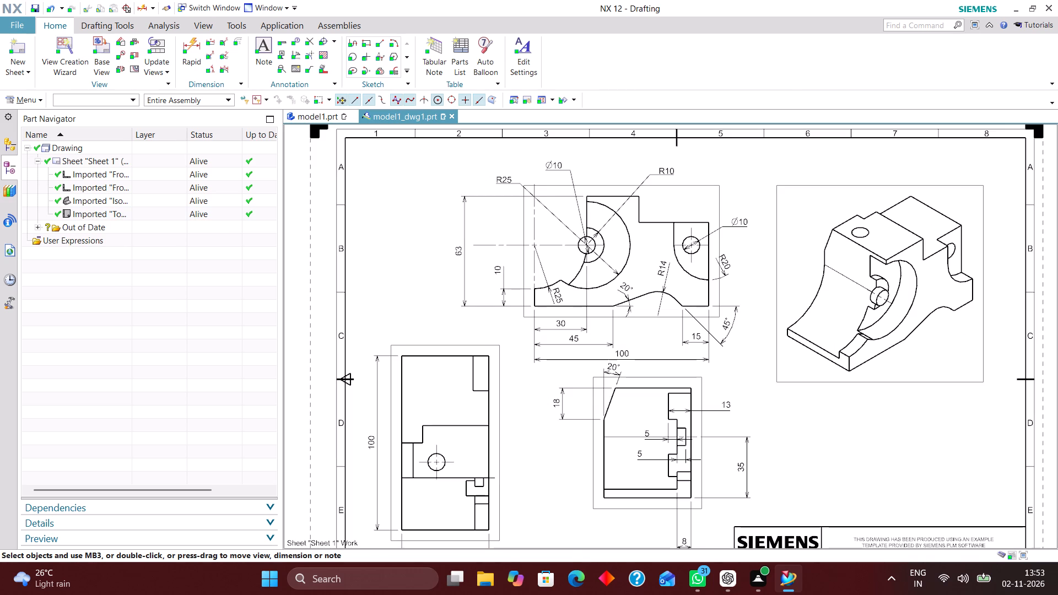
{"action": "left_click", "coordinate": [190, 42]}
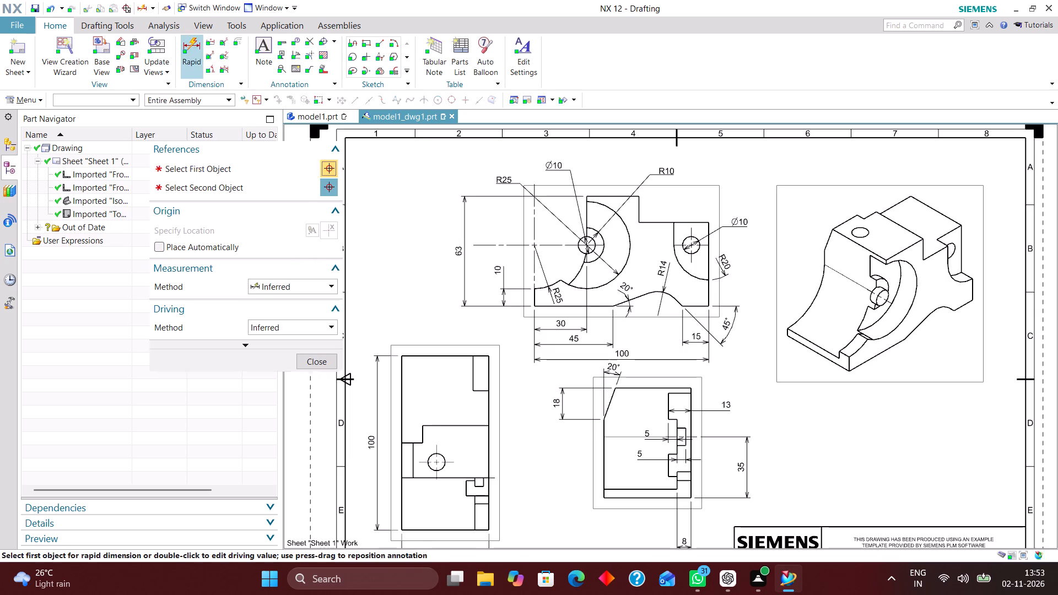
{"action": "scroll", "coordinate": [493, 367], "scroll_direction": "down", "scroll_amount": 2}
{"action": "scroll", "coordinate": [452, 396], "scroll_direction": "up", "scroll_amount": 3}
{"action": "scroll", "coordinate": [505, 344], "scroll_direction": "down", "scroll_amount": 1}
{"action": "scroll", "coordinate": [471, 415], "scroll_direction": "up", "scroll_amount": 3}
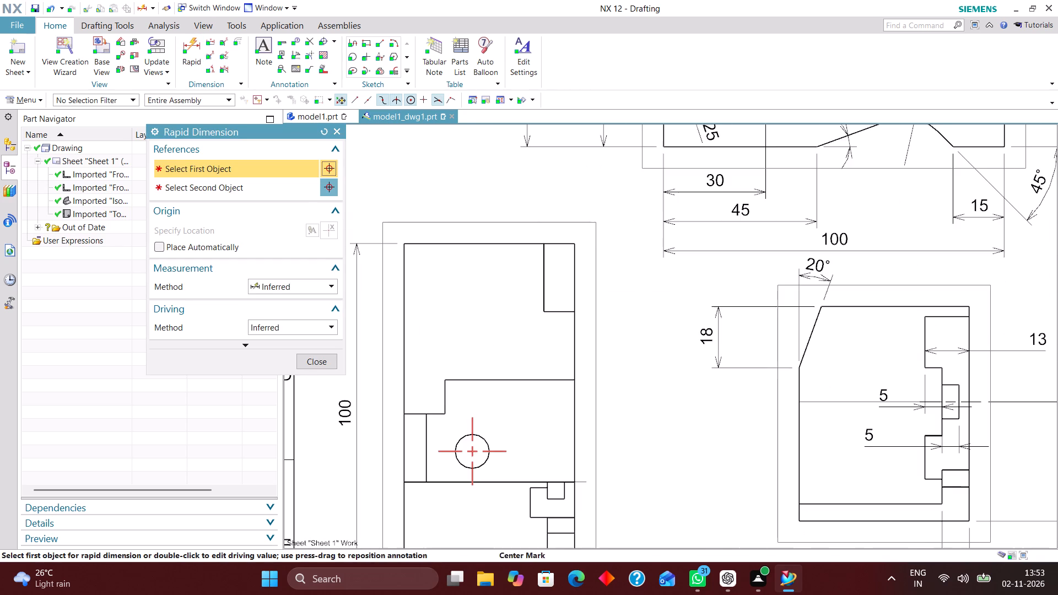
{"action": "scroll", "coordinate": [565, 344], "scroll_direction": "down", "scroll_amount": 1}
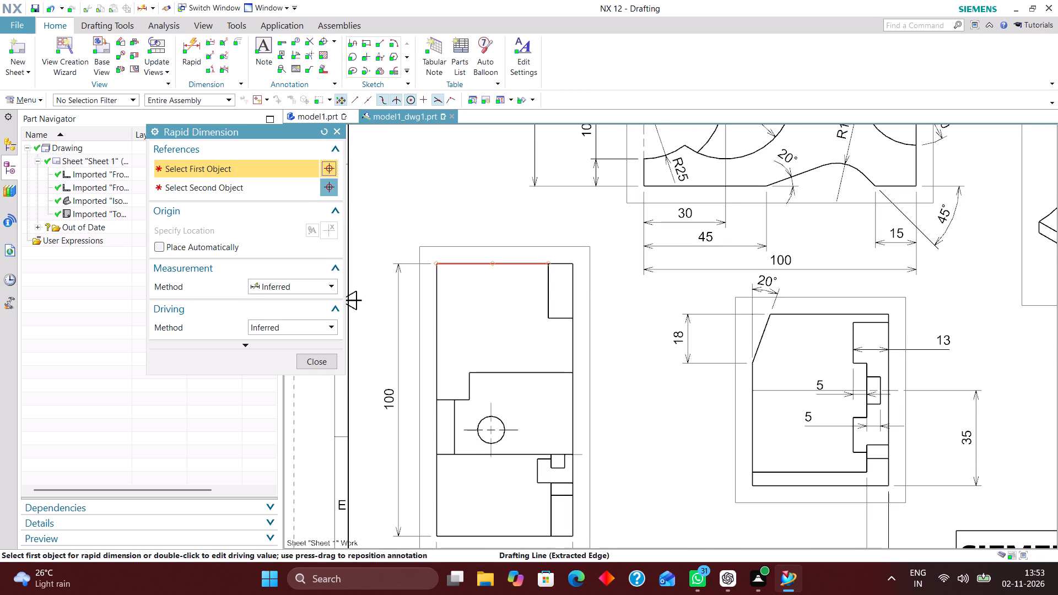
{"action": "left_click", "coordinate": [495, 262]}
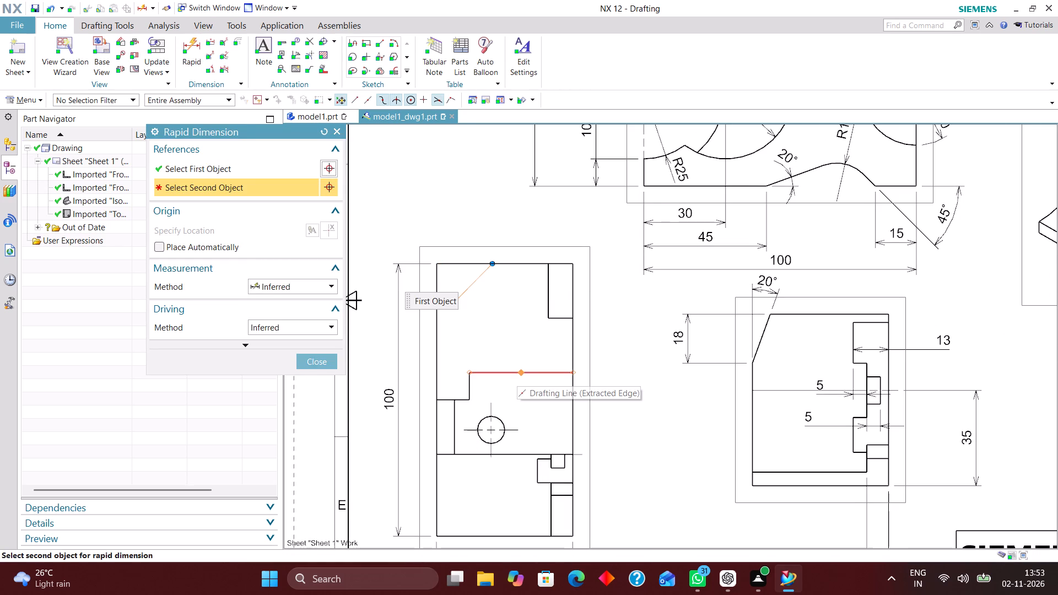
{"action": "left_click", "coordinate": [523, 372]}
{"action": "left_click", "coordinate": [526, 328]}
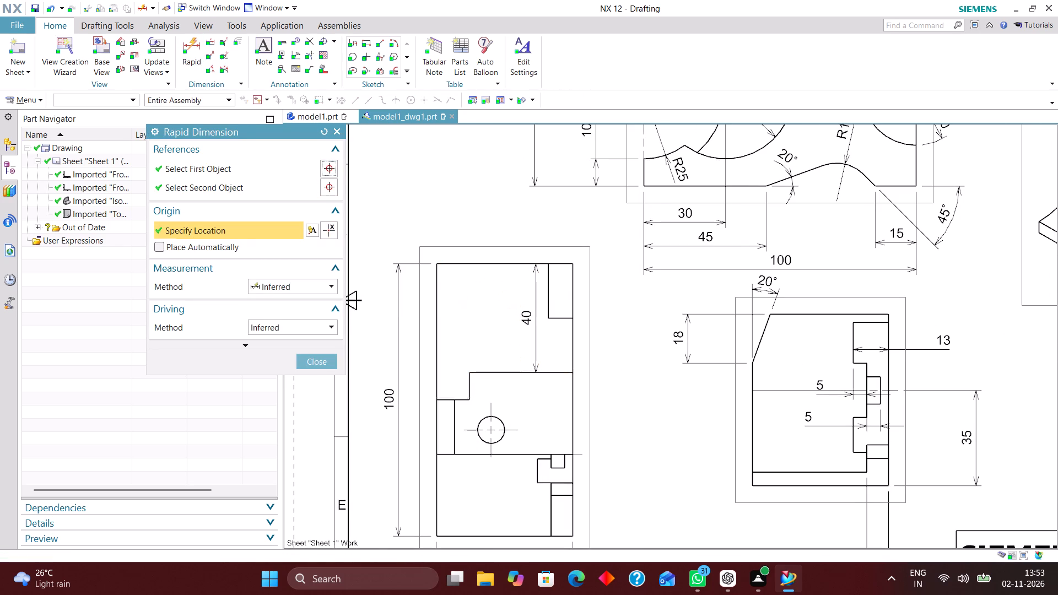
{"action": "left_click", "coordinate": [323, 359]}
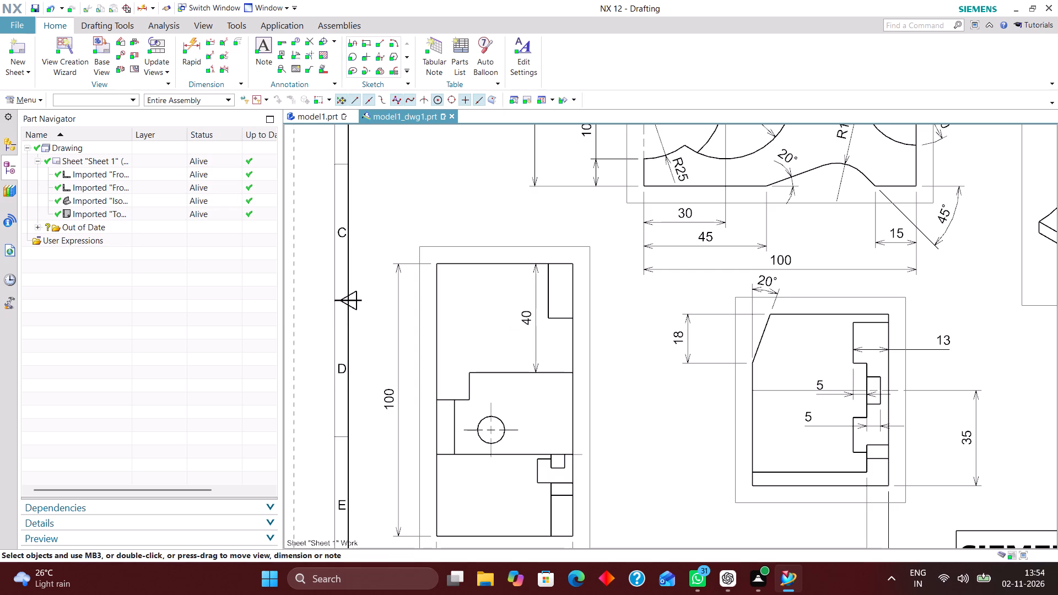
Dimension the vertical height of the small step above the hole in the tall view, placing the text inside beside the step.
{"action": "left_click", "coordinate": [197, 40]}
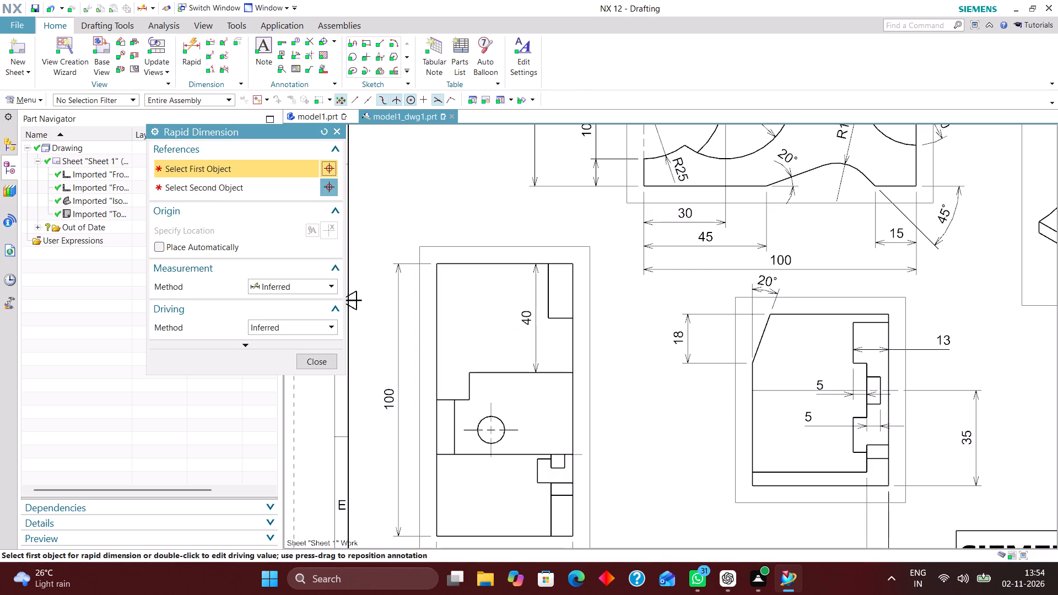
{"action": "scroll", "coordinate": [477, 418], "scroll_direction": "up", "scroll_amount": 1}
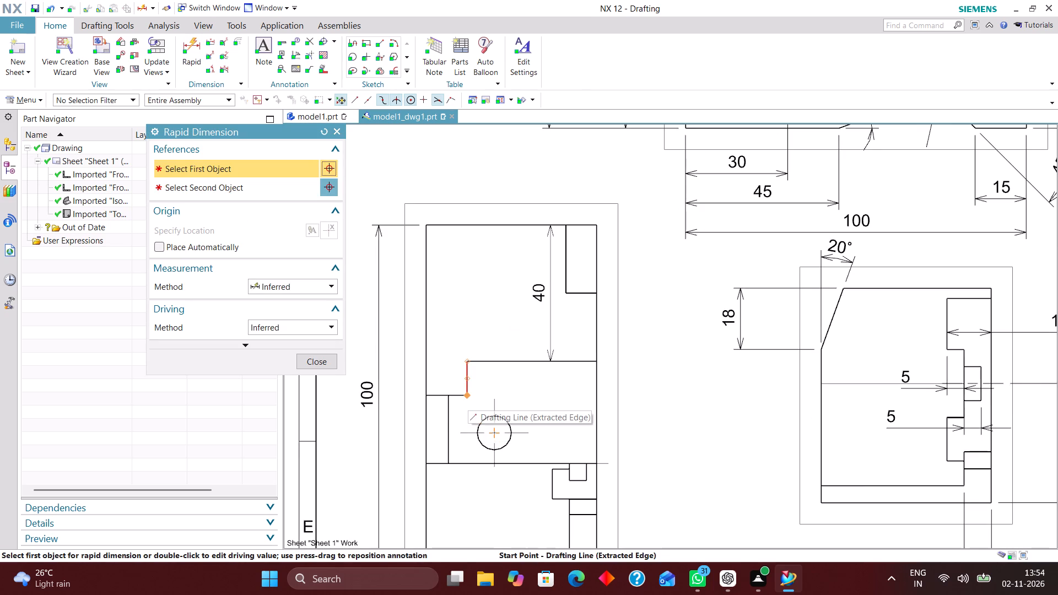
{"action": "left_click", "coordinate": [467, 396]}
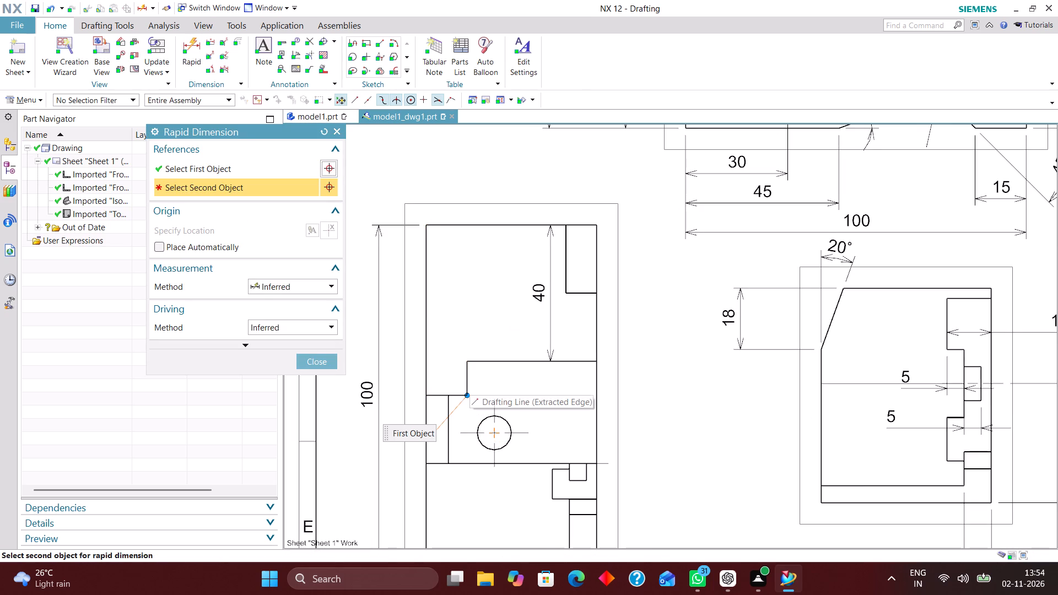
{"action": "left_click", "coordinate": [467, 360]}
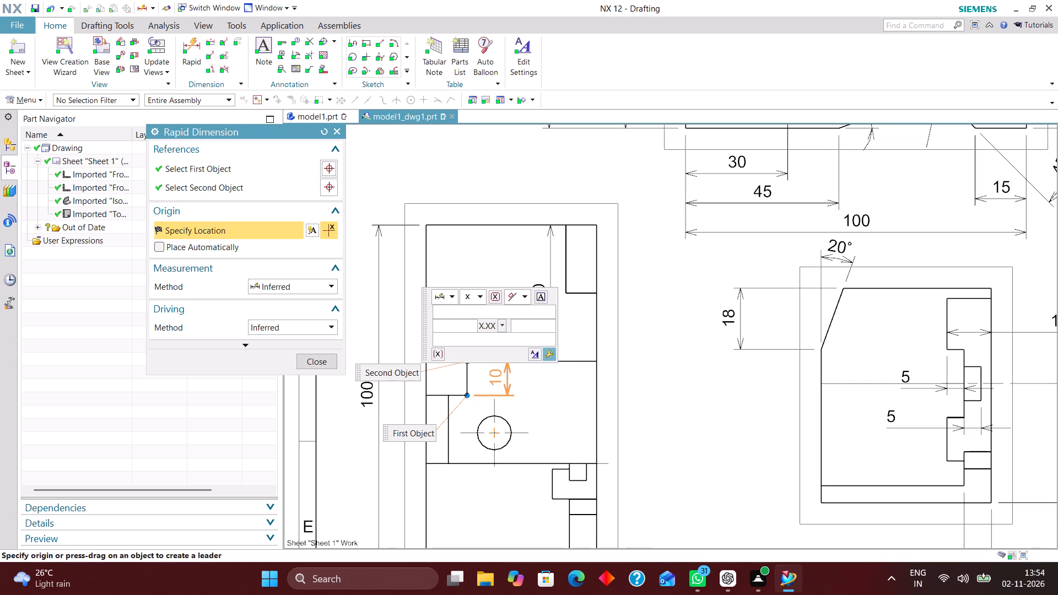
{"action": "left_click", "coordinate": [495, 381]}
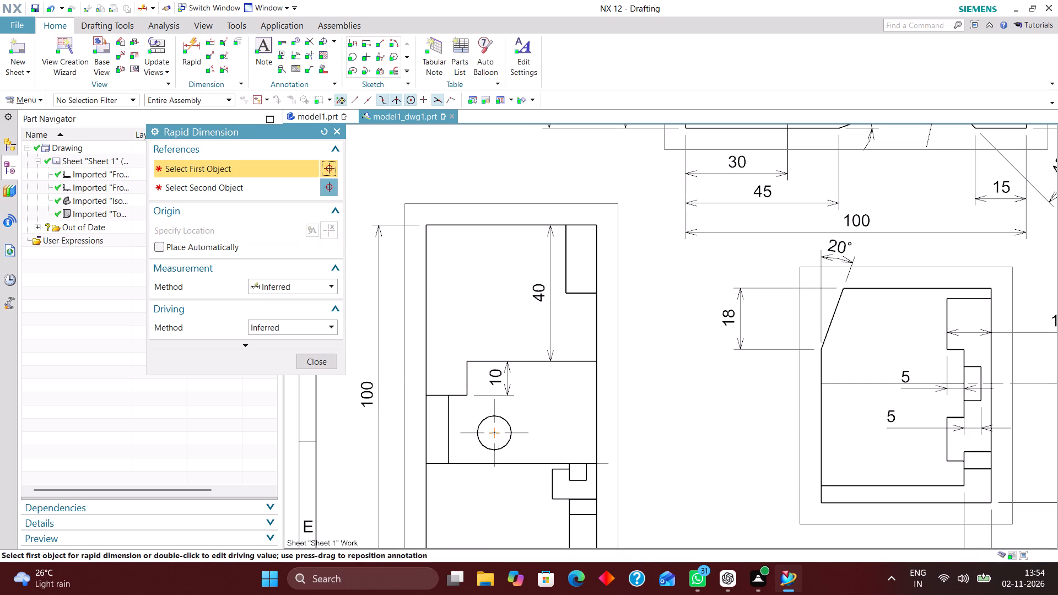
Dimension the horizontal width of the tall view's upper-right corner recess, placing the text just below the recess.
{"action": "scroll", "coordinate": [556, 399], "scroll_direction": "down", "scroll_amount": 2}
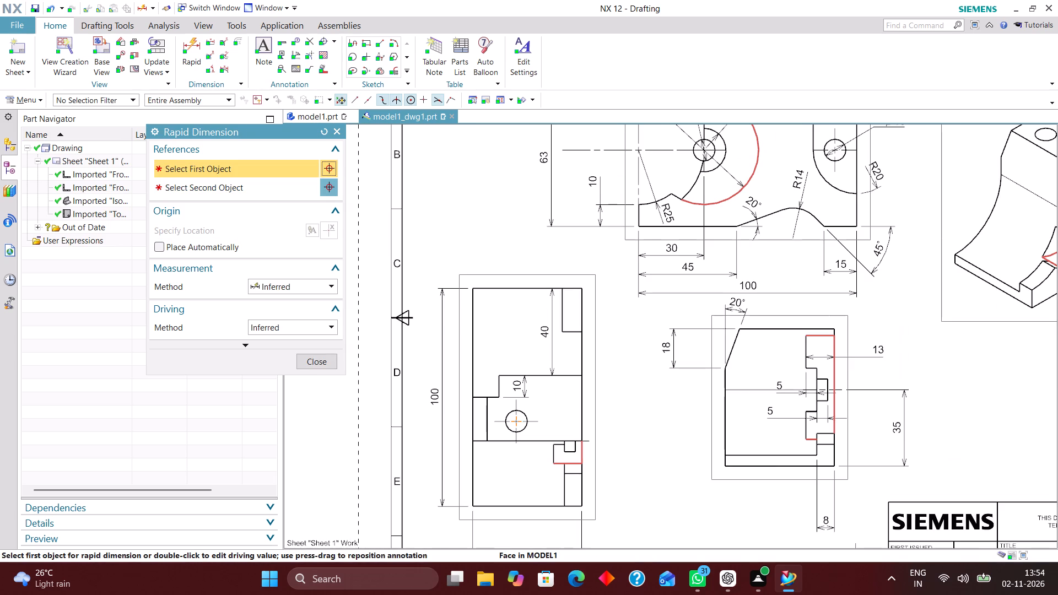
{"action": "scroll", "coordinate": [530, 351], "scroll_direction": "up", "scroll_amount": 1}
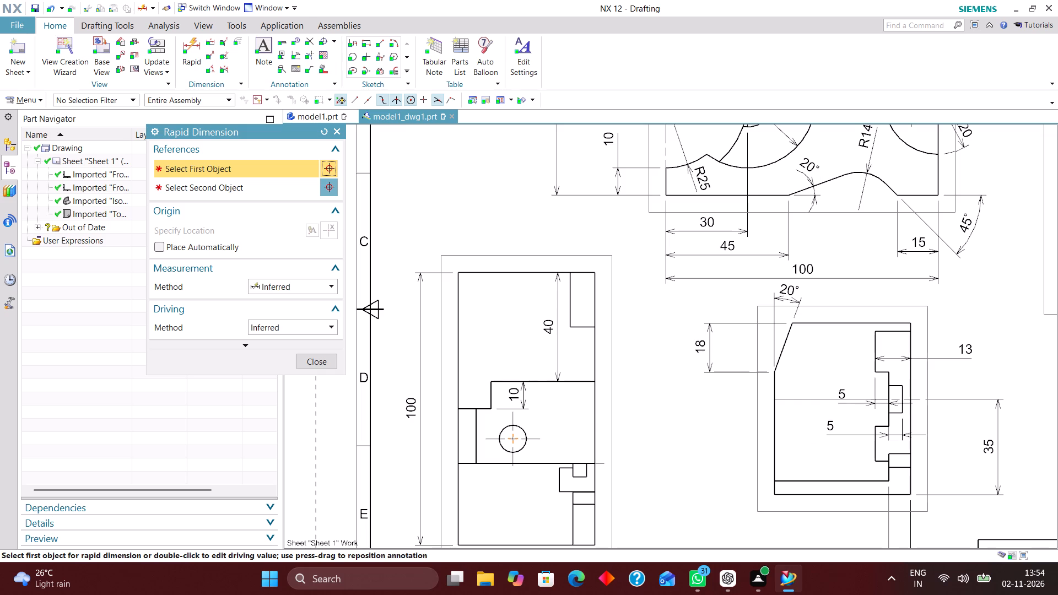
{"action": "left_click", "coordinate": [571, 329]}
{"action": "left_click", "coordinate": [596, 325]}
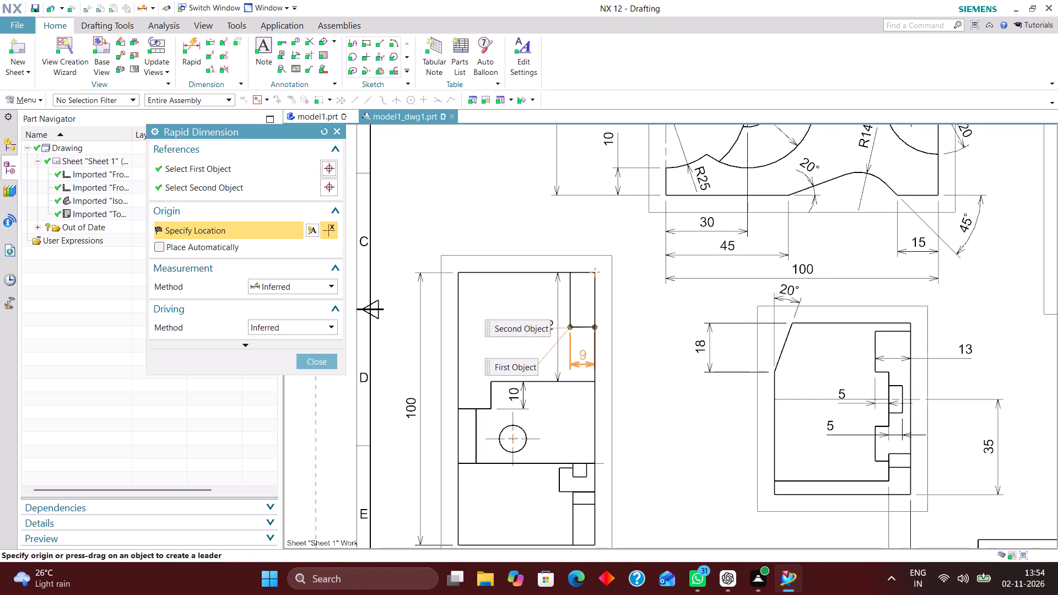
{"action": "left_click", "coordinate": [584, 355]}
{"action": "left_click", "coordinate": [322, 364]}
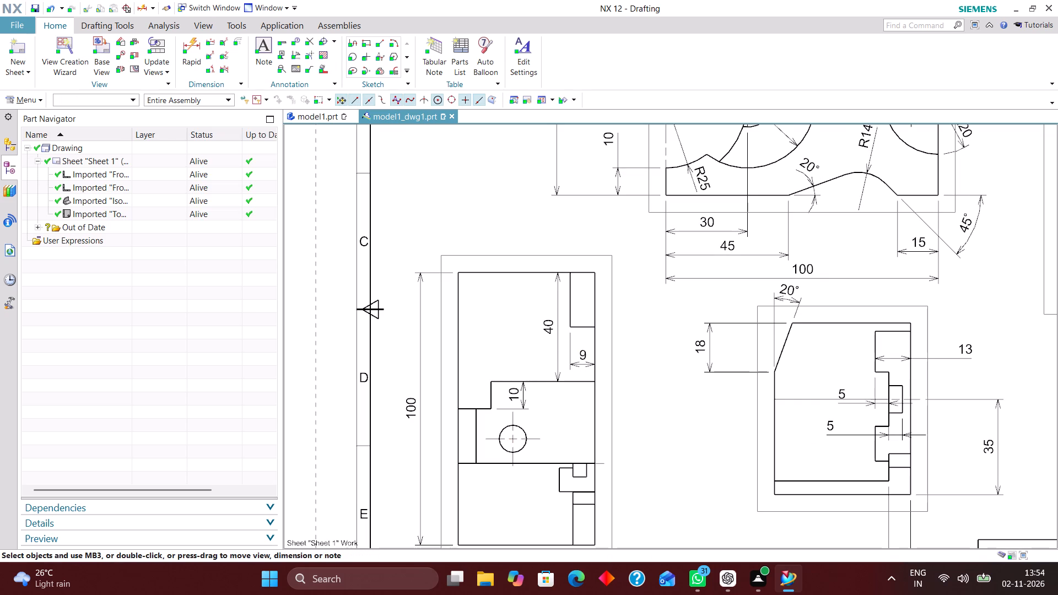
Move the tall view's 40 mm dimension leftward, away from the corner recess and its 9 mm dimension.
{"action": "left_click_drag", "start_coordinate": [554, 328], "coordinate": [492, 331]}
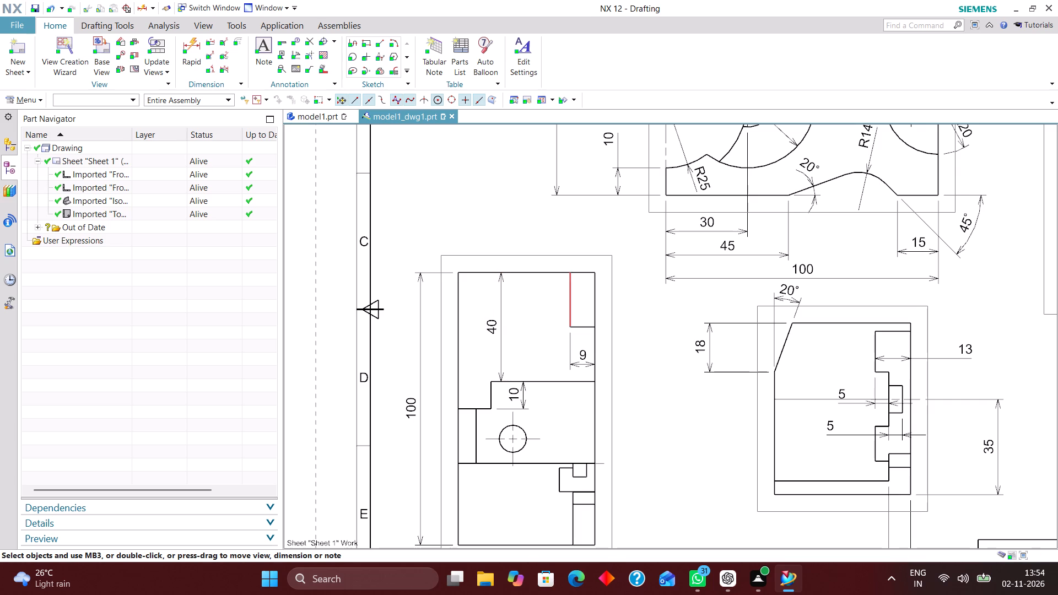
Dimension the vertical height of the tall view's upper-right corner recess, placing the text outside the view's right edge.
{"action": "left_click", "coordinate": [191, 46]}
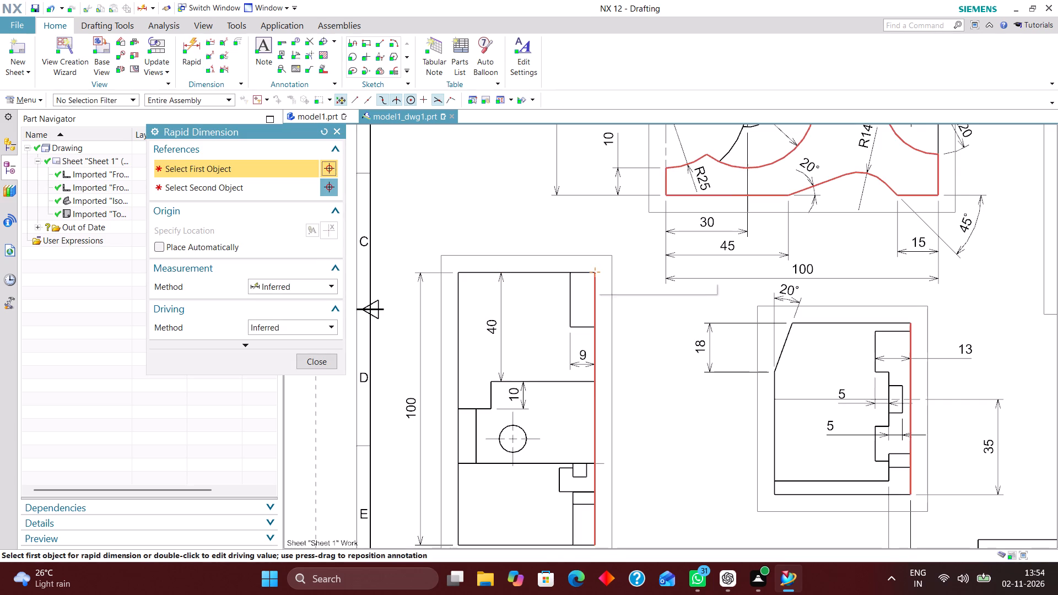
{"action": "left_click", "coordinate": [596, 267]}
{"action": "left_click", "coordinate": [596, 323]}
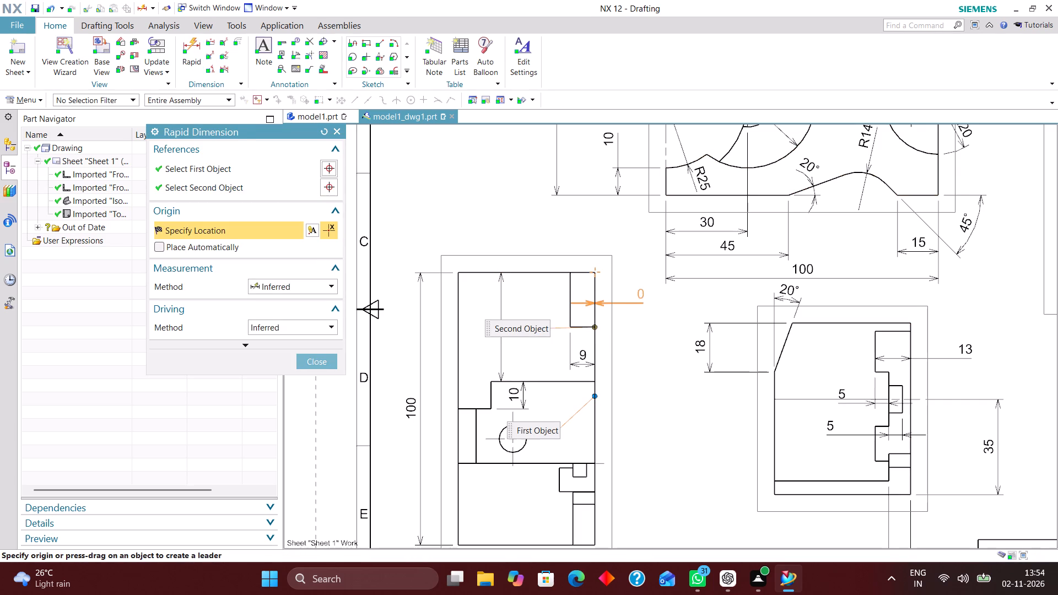
{"action": "left_click", "coordinate": [327, 133]}
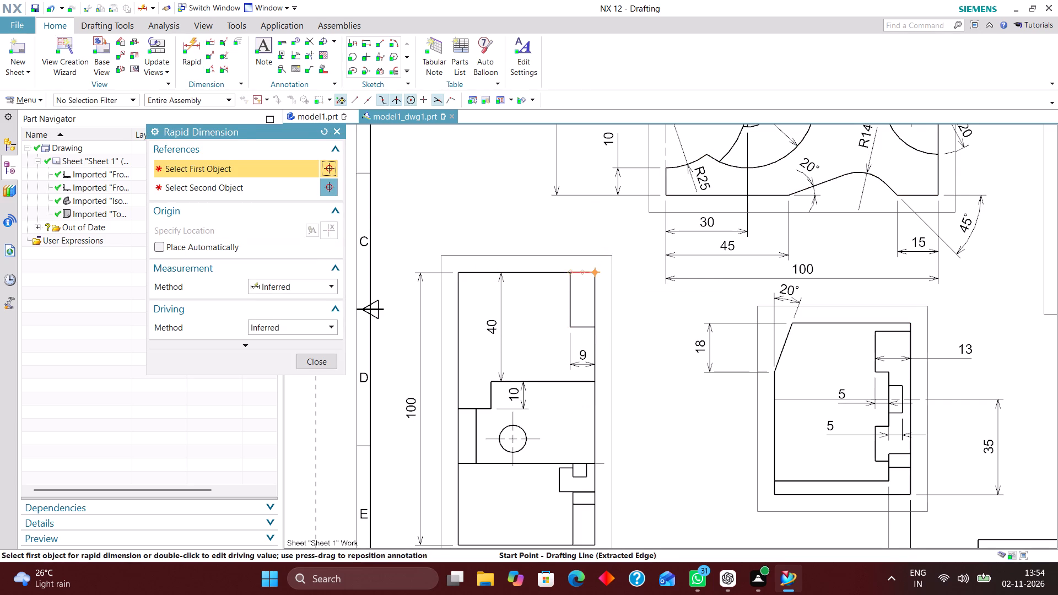
{"action": "left_click", "coordinate": [596, 270]}
{"action": "left_click", "coordinate": [595, 326]}
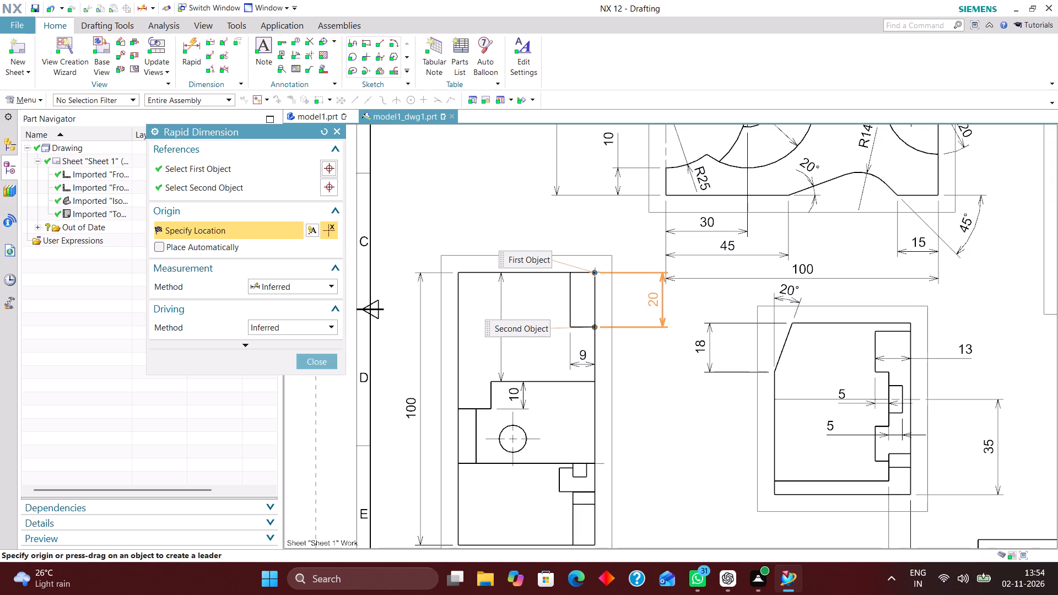
{"action": "left_click", "coordinate": [644, 298]}
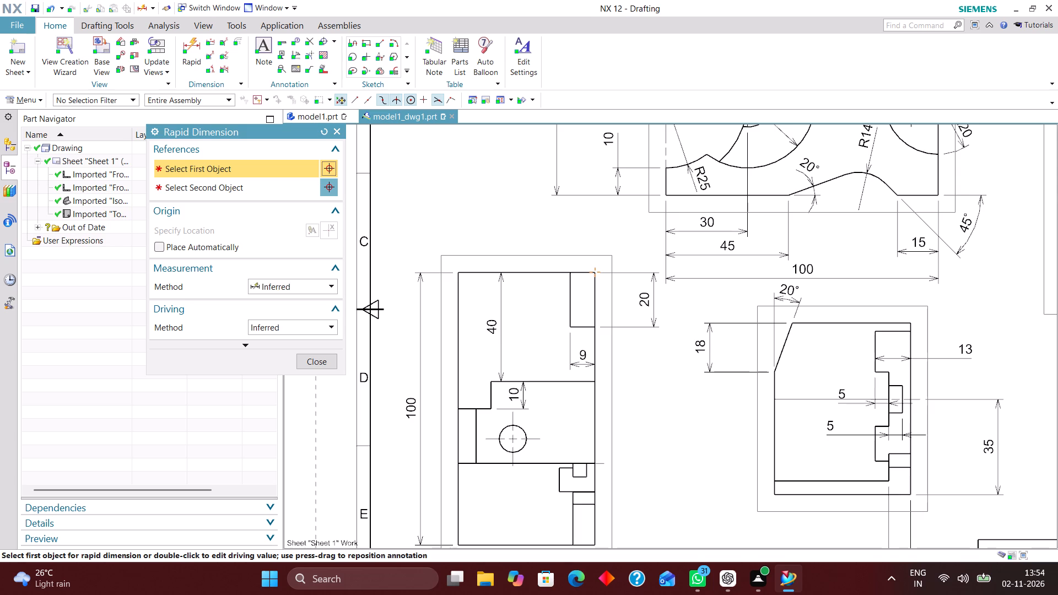
Move the corner recess's 20 mm height dimension slightly closer to the tall view's right edge.
{"action": "scroll", "coordinate": [684, 365], "scroll_direction": "down", "scroll_amount": 4}
{"action": "scroll", "coordinate": [666, 386], "scroll_direction": "up", "scroll_amount": 3}
{"action": "scroll", "coordinate": [662, 319], "scroll_direction": "down", "scroll_amount": 2}
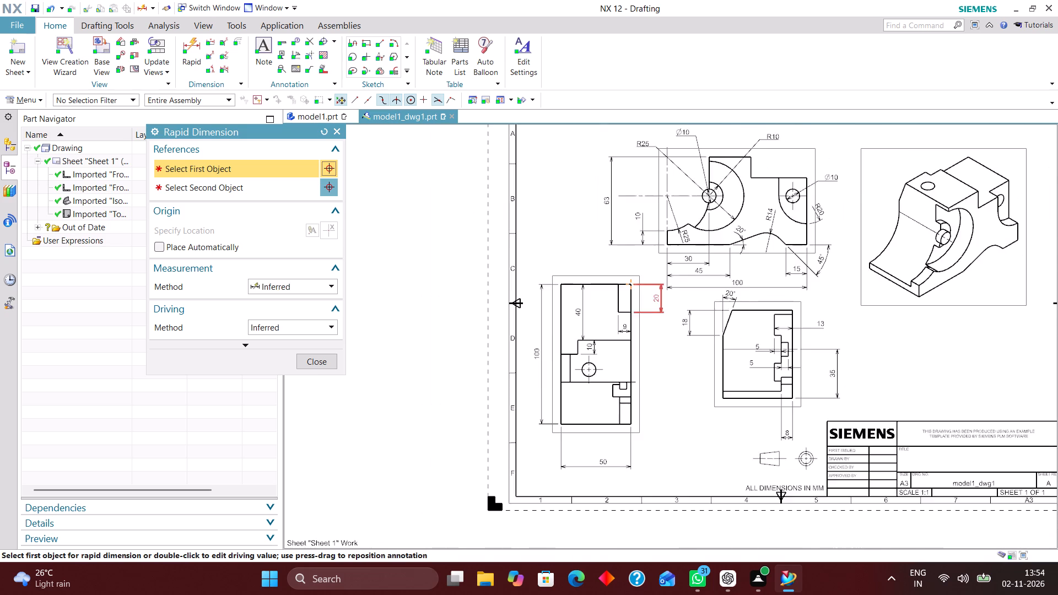
{"action": "scroll", "coordinate": [661, 320], "scroll_direction": "up", "scroll_amount": 2}
{"action": "left_click_drag", "start_coordinate": [657, 289], "coordinate": [640, 293]}
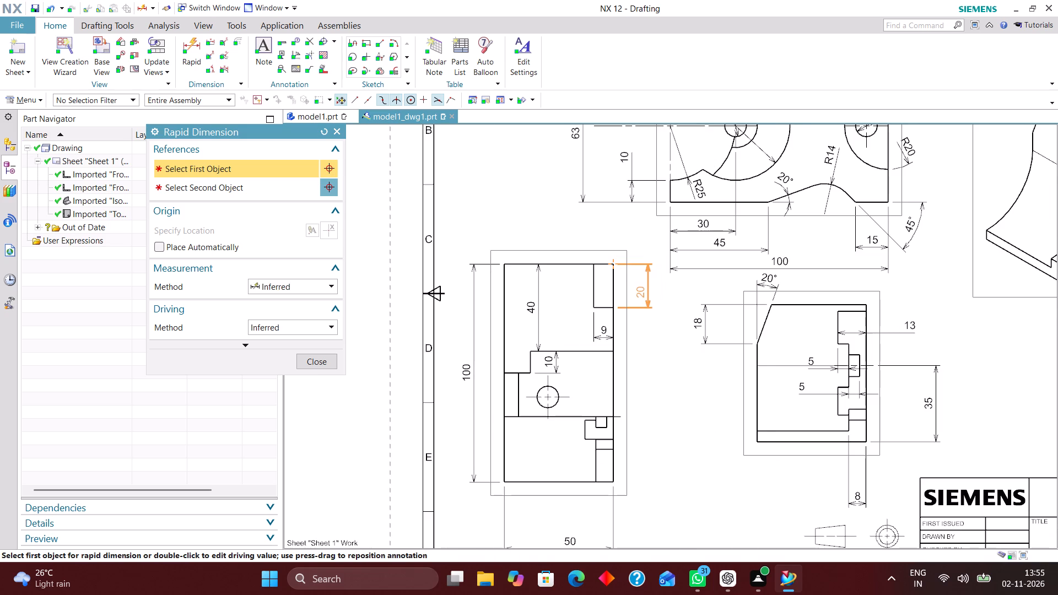
{"action": "left_click_drag", "start_coordinate": [640, 293], "coordinate": [641, 292]}
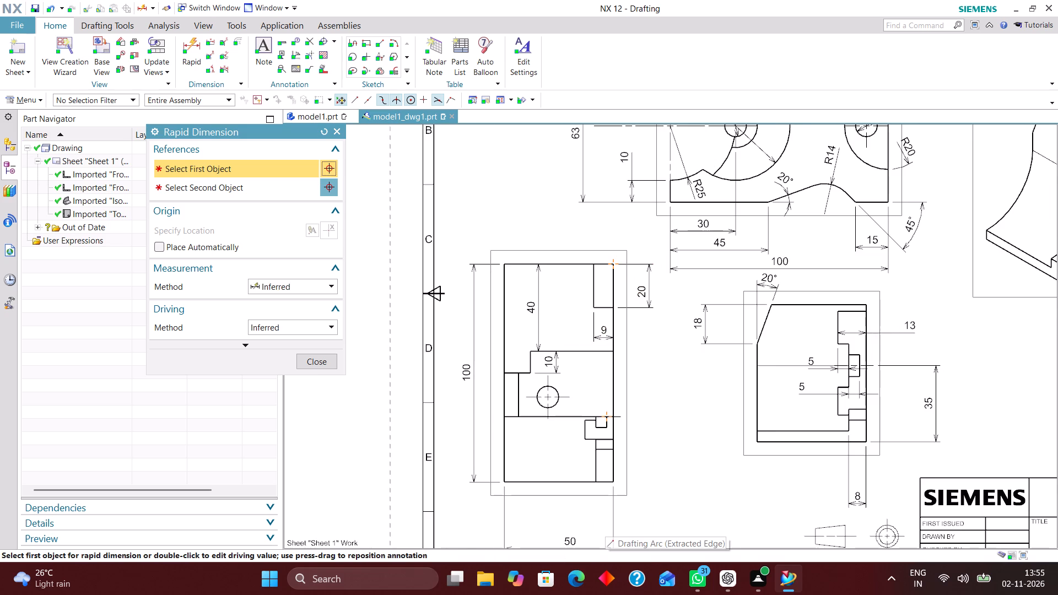
Examine the tall view and the lower stepped view for features that still need dimensions.
{"action": "scroll", "coordinate": [599, 412], "scroll_direction": "down", "scroll_amount": 2}
{"action": "scroll", "coordinate": [600, 451], "scroll_direction": "up", "scroll_amount": 4}
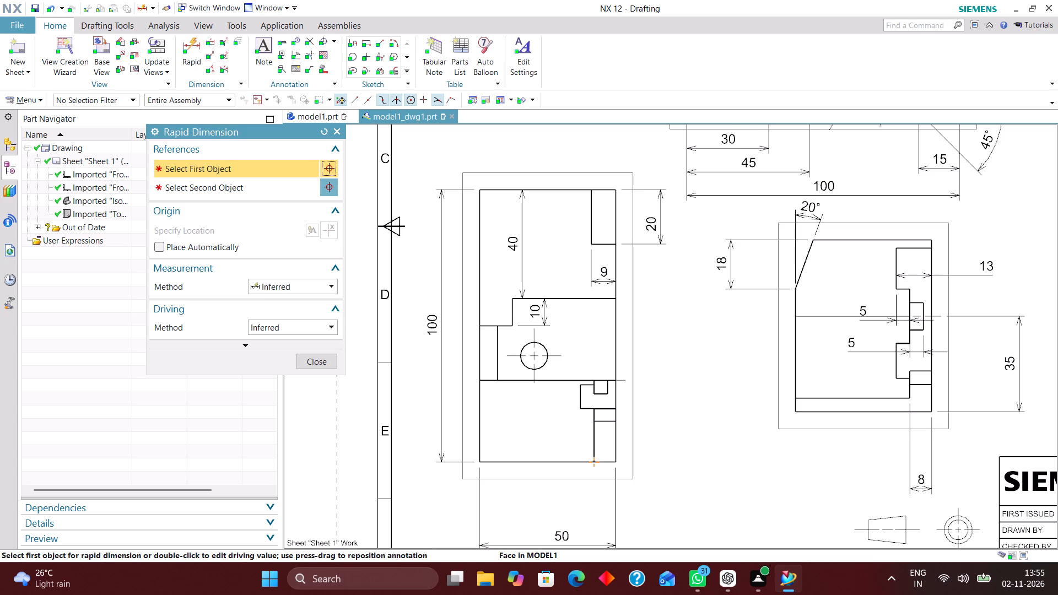
{"action": "scroll", "coordinate": [665, 374], "scroll_direction": "down", "scroll_amount": 1}
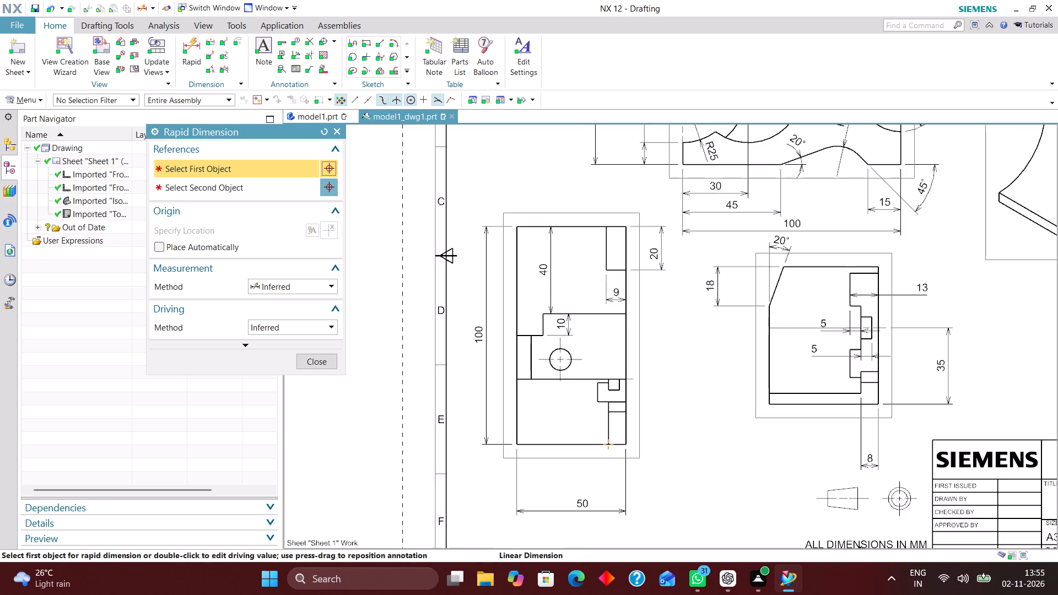
{"action": "scroll", "coordinate": [862, 326], "scroll_direction": "up", "scroll_amount": 3}
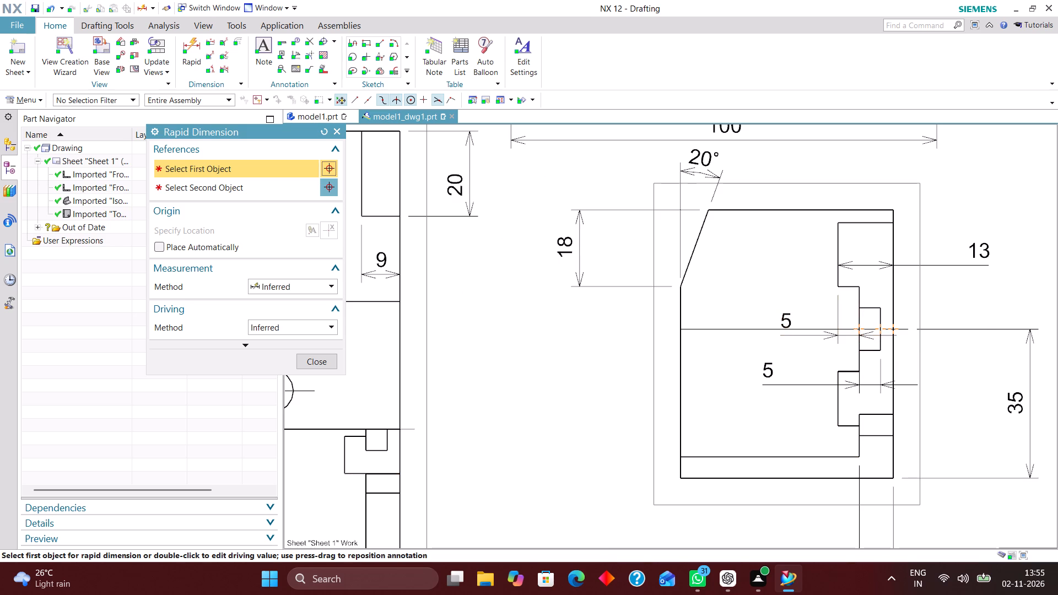
{"action": "scroll", "coordinate": [742, 321], "scroll_direction": "down", "scroll_amount": 3}
{"action": "scroll", "coordinate": [651, 326], "scroll_direction": "down", "scroll_amount": 2}
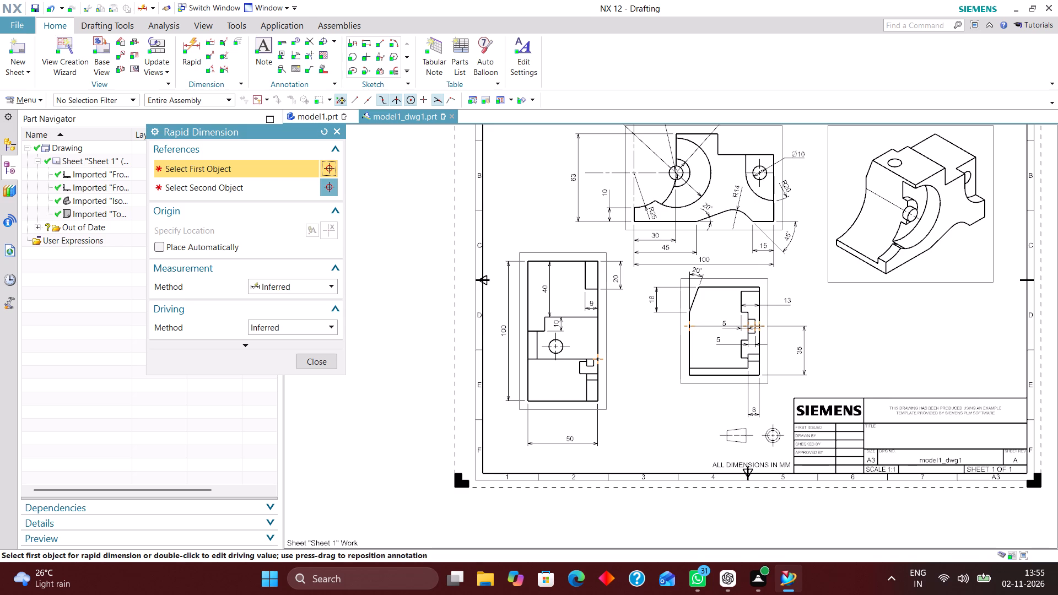
{"action": "scroll", "coordinate": [739, 386], "scroll_direction": "up", "scroll_amount": 2}
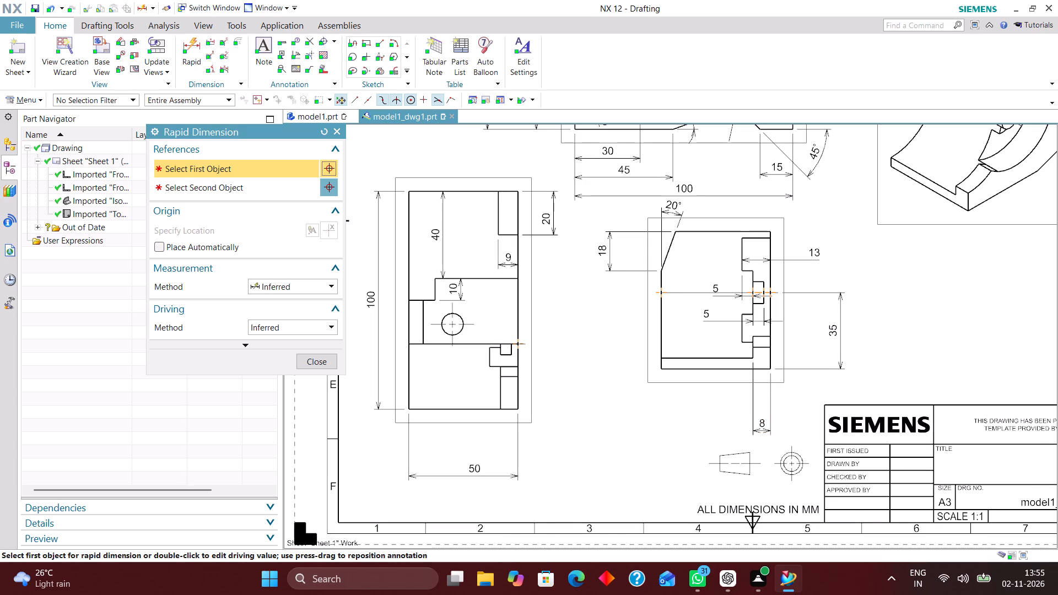
{"action": "scroll", "coordinate": [756, 429], "scroll_direction": "up", "scroll_amount": 3}
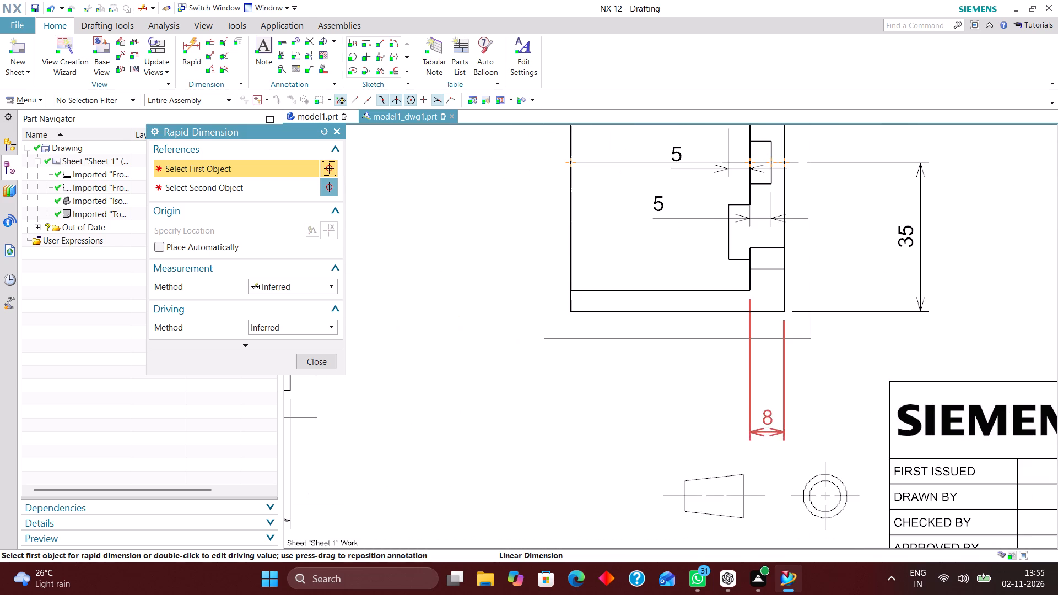
Move the 8 mm dimension closer to the bottom edge of the lower stepped view.
{"action": "left_click_drag", "start_coordinate": [766, 434], "coordinate": [769, 389]}
{"action": "double_click", "coordinate": [773, 402]}
{"action": "left_click", "coordinate": [783, 405]}
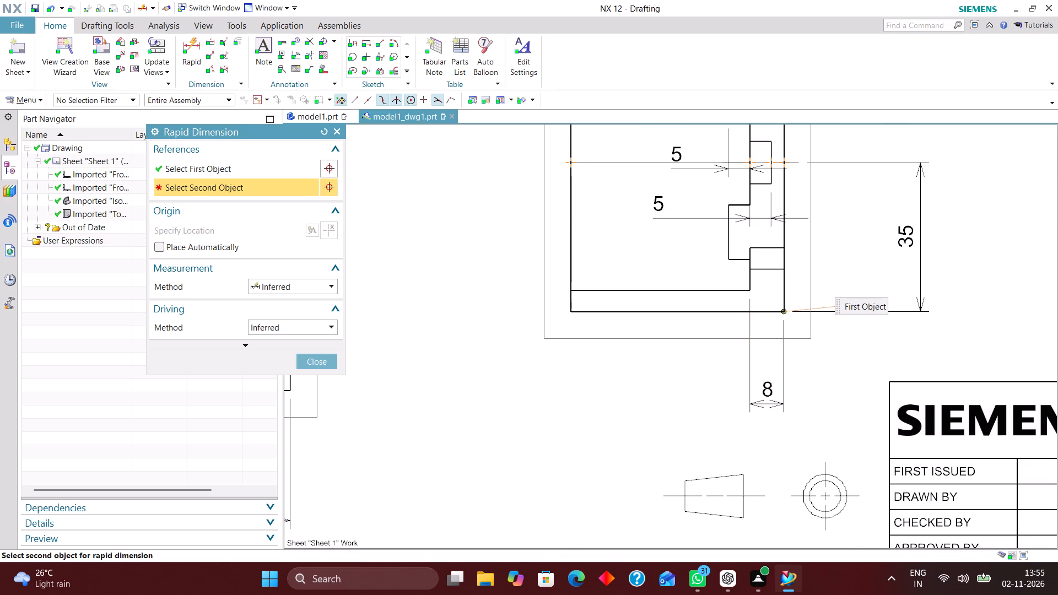
{"action": "left_click", "coordinate": [316, 358]}
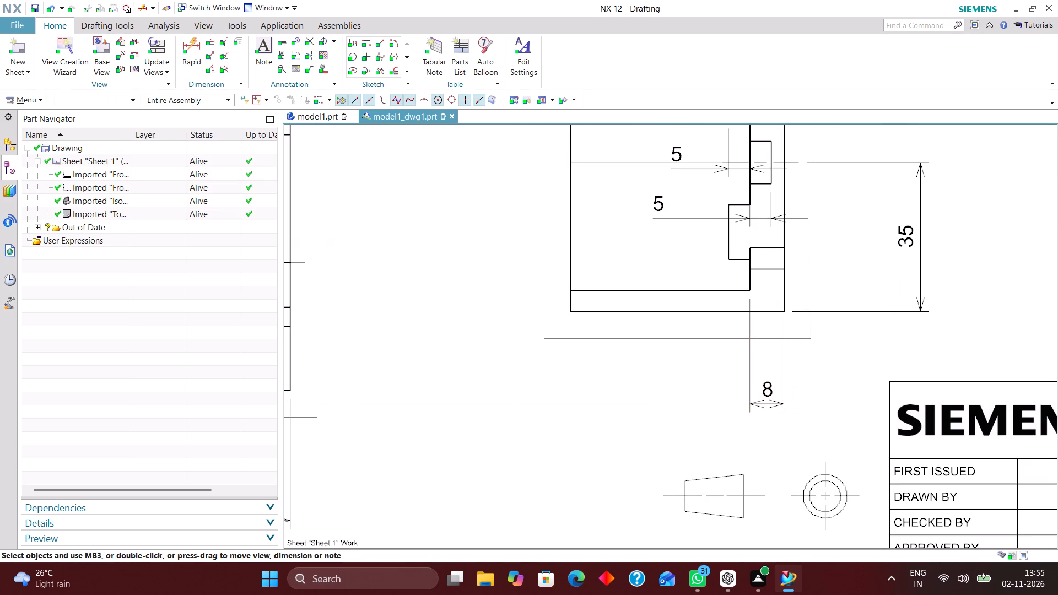
Set the arrows of the lower stepped view's 8 mm dimension to point in from outside the extension lines.
{"action": "double_click", "coordinate": [765, 400]}
{"action": "left_click", "coordinate": [787, 403]}
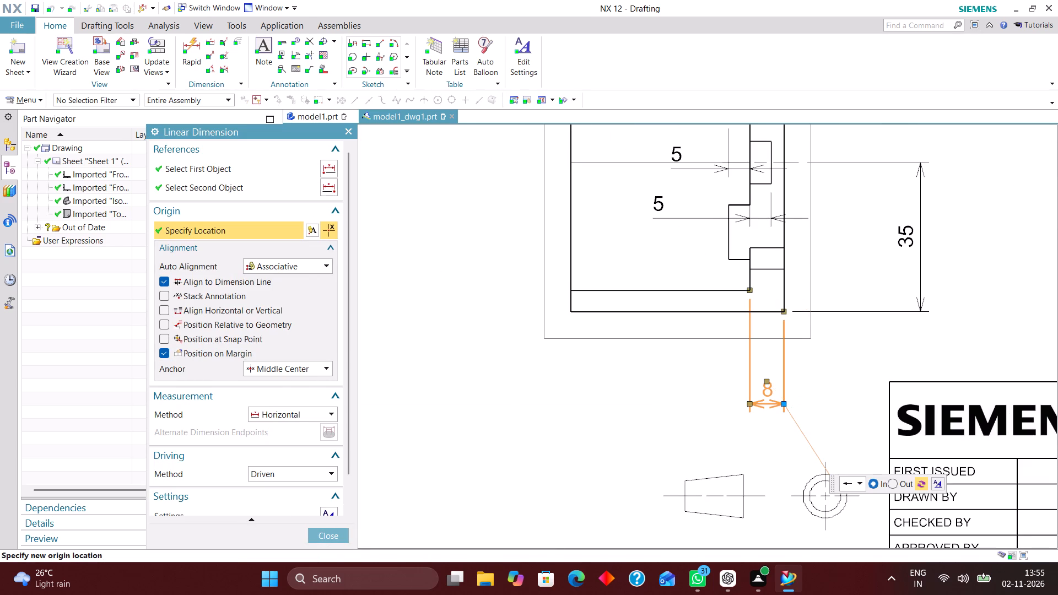
{"action": "left_click", "coordinate": [895, 482]}
{"action": "left_click", "coordinate": [341, 537]}
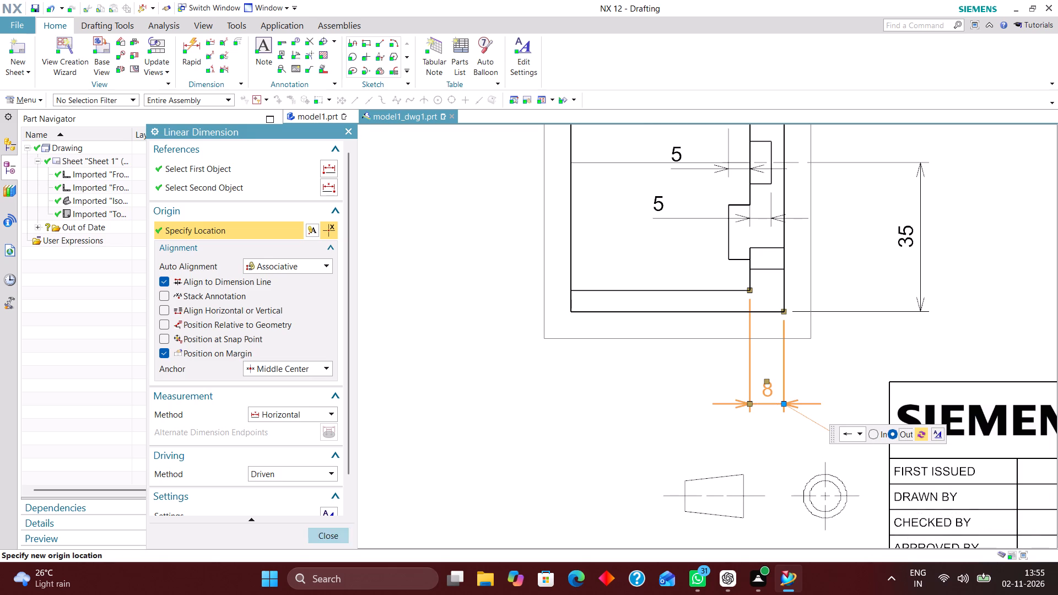
Examine the whole sheet, comparing the views for features that still lack dimensions.
{"action": "scroll", "coordinate": [559, 384], "scroll_direction": "down", "scroll_amount": 3}
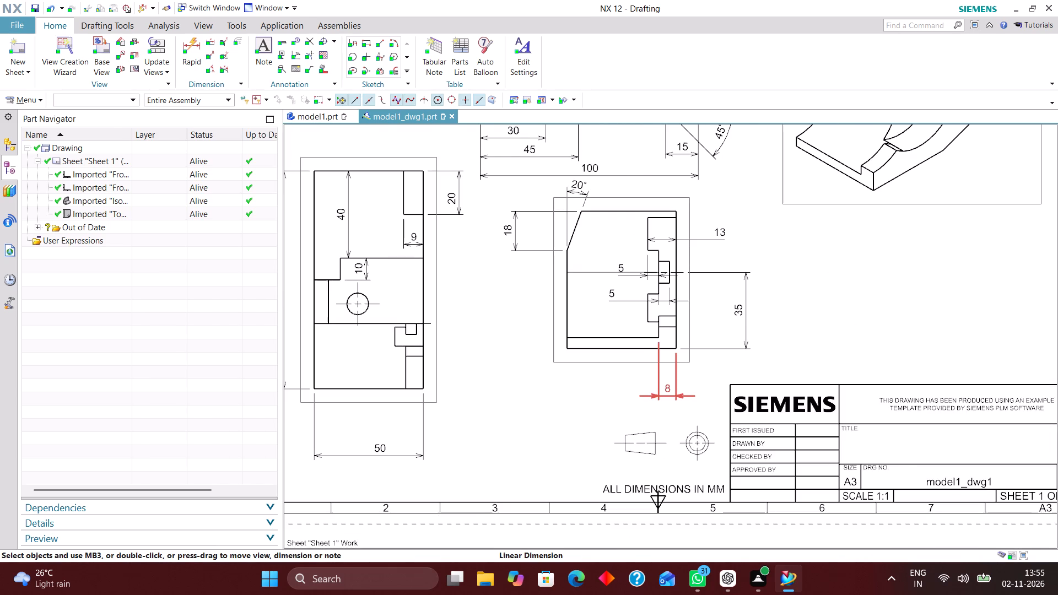
{"action": "scroll", "coordinate": [673, 390], "scroll_direction": "down", "scroll_amount": 1}
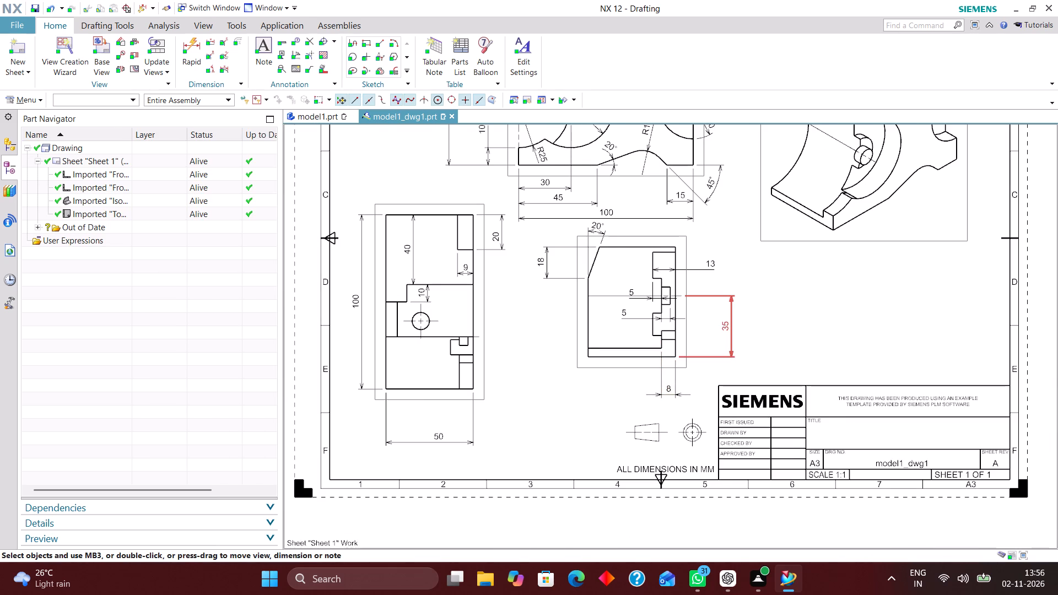
{"action": "scroll", "coordinate": [695, 359], "scroll_direction": "down", "scroll_amount": 2}
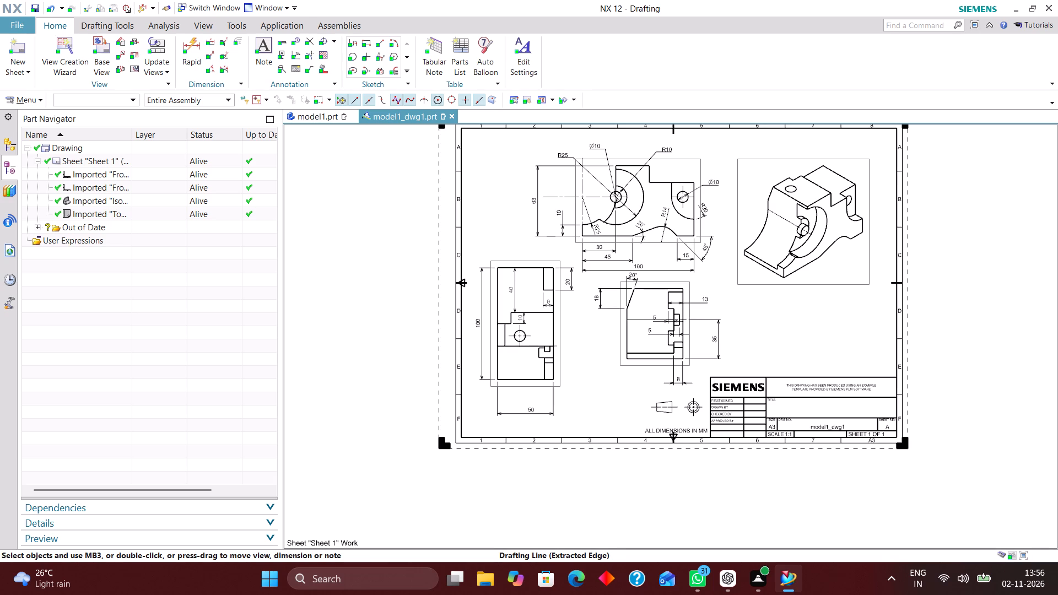
{"action": "scroll", "coordinate": [579, 228], "scroll_direction": "up", "scroll_amount": 3}
{"action": "scroll", "coordinate": [577, 268], "scroll_direction": "down", "scroll_amount": 2}
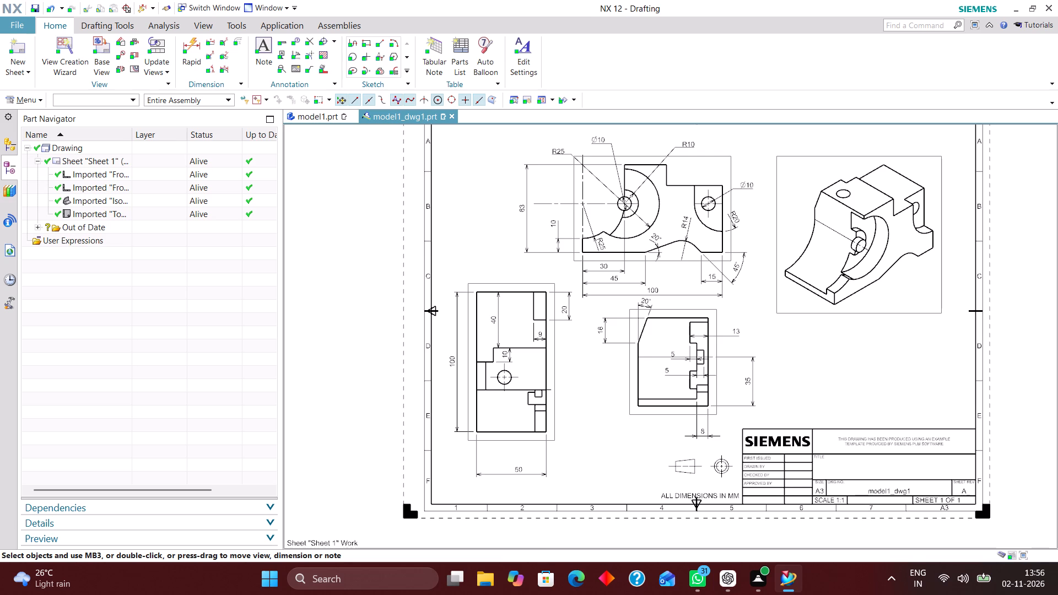
{"action": "left_click", "coordinate": [195, 47]}
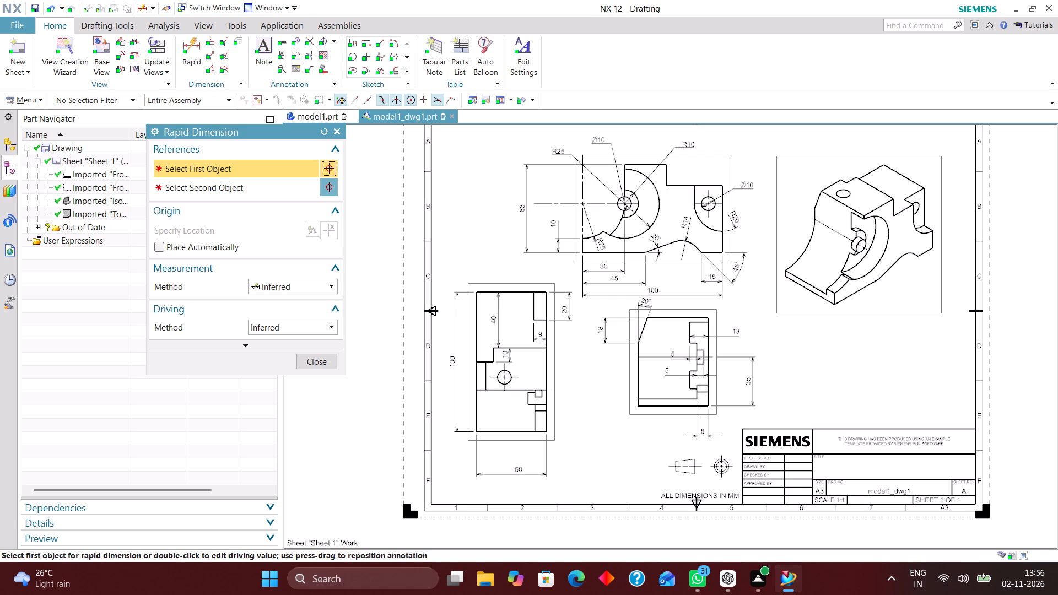
{"action": "left_click", "coordinate": [317, 361]}
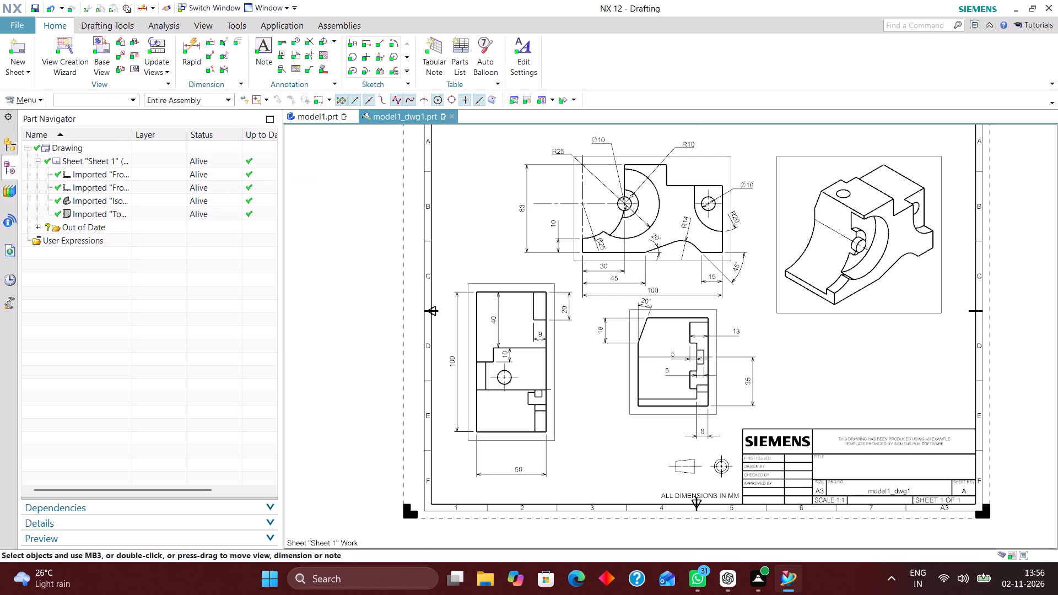
{"action": "scroll", "coordinate": [567, 368], "scroll_direction": "down", "scroll_amount": 2}
{"action": "scroll", "coordinate": [580, 380], "scroll_direction": "up", "scroll_amount": 3}
{"action": "right_click_drag", "start_coordinate": [595, 361], "coordinate": [577, 408]}
{"action": "right_click_drag", "start_coordinate": [611, 423], "coordinate": [571, 452]}
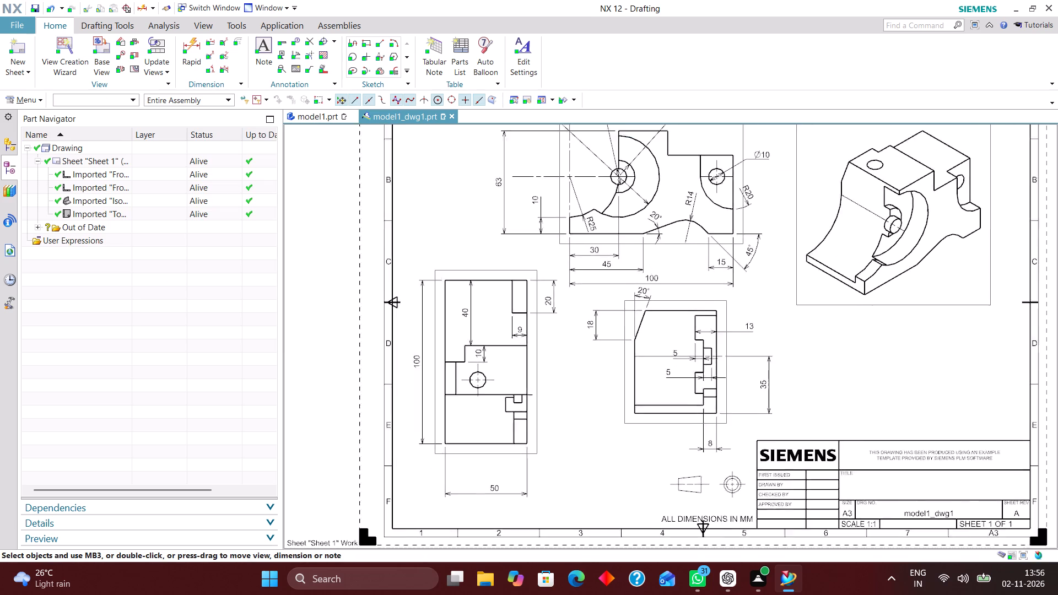
Dimension the tall view's circular hole with the Diametral method, placing the text above and to the right of the hole.
{"action": "left_click", "coordinate": [194, 45]}
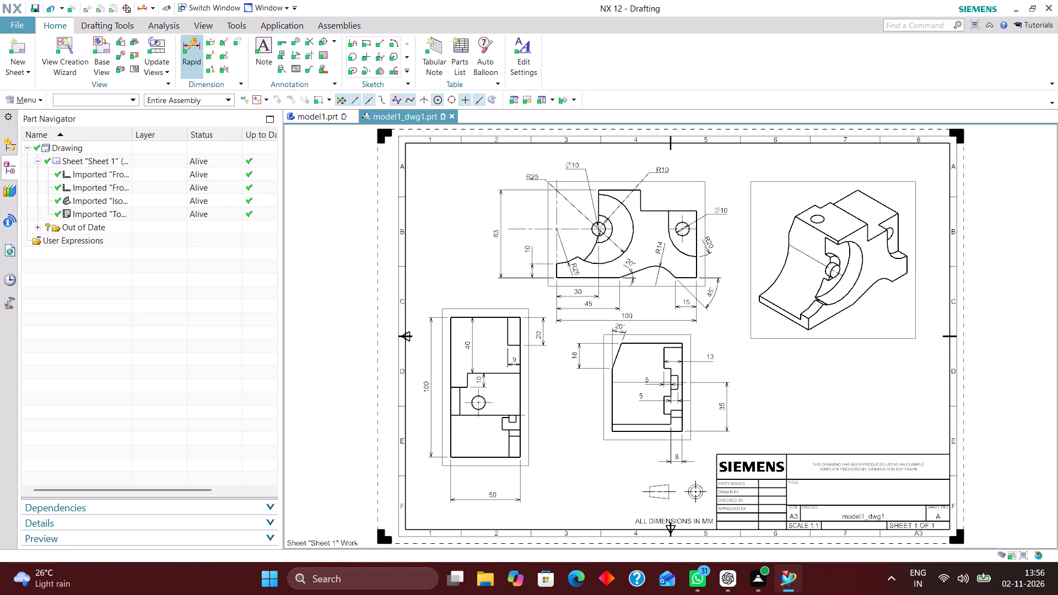
{"action": "left_click", "coordinate": [281, 287]}
{"action": "left_click", "coordinate": [289, 396]}
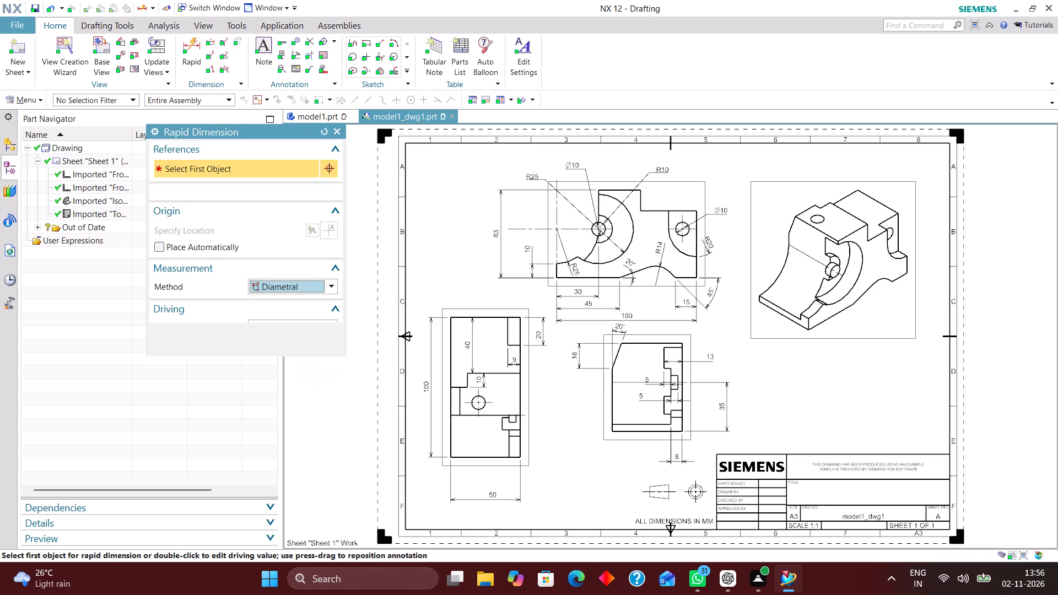
{"action": "scroll", "coordinate": [474, 410], "scroll_direction": "up", "scroll_amount": 5}
{"action": "left_click", "coordinate": [506, 378]}
{"action": "left_click", "coordinate": [559, 334]}
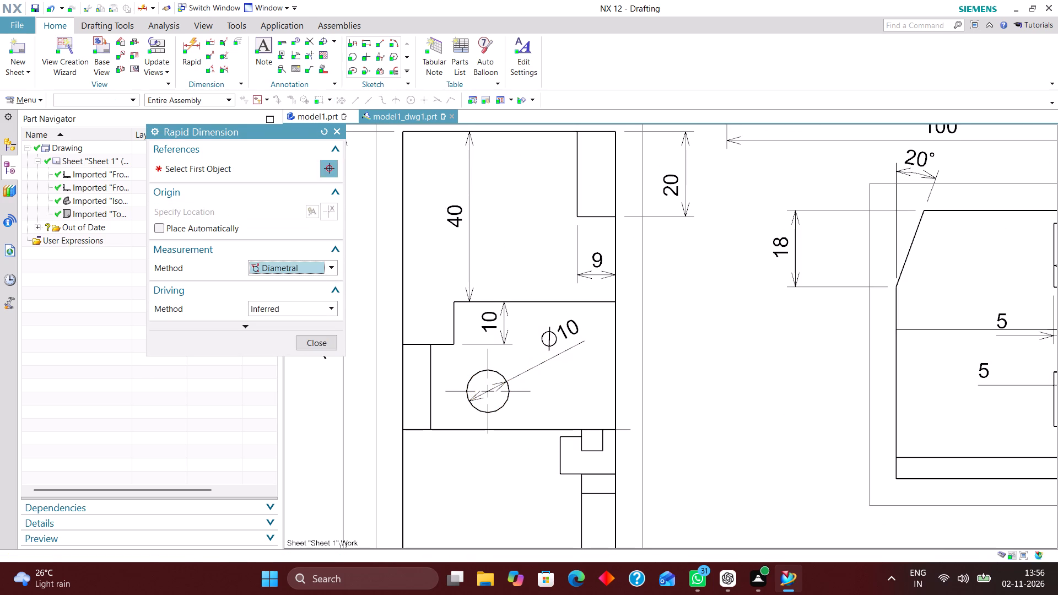
{"action": "left_click", "coordinate": [312, 340]}
Set the tall view's hole diameter dimension to Horizontal Text orientation with the Text above Stub position.
{"action": "double_click", "coordinate": [570, 331]}
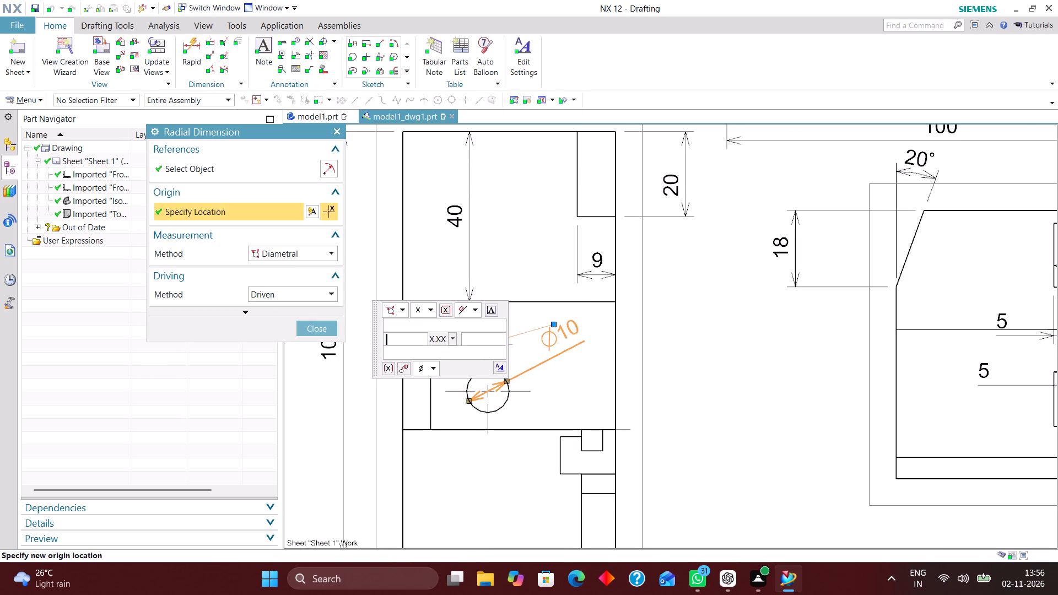
{"action": "left_click", "coordinate": [504, 366]}
{"action": "left_click", "coordinate": [438, 190]}
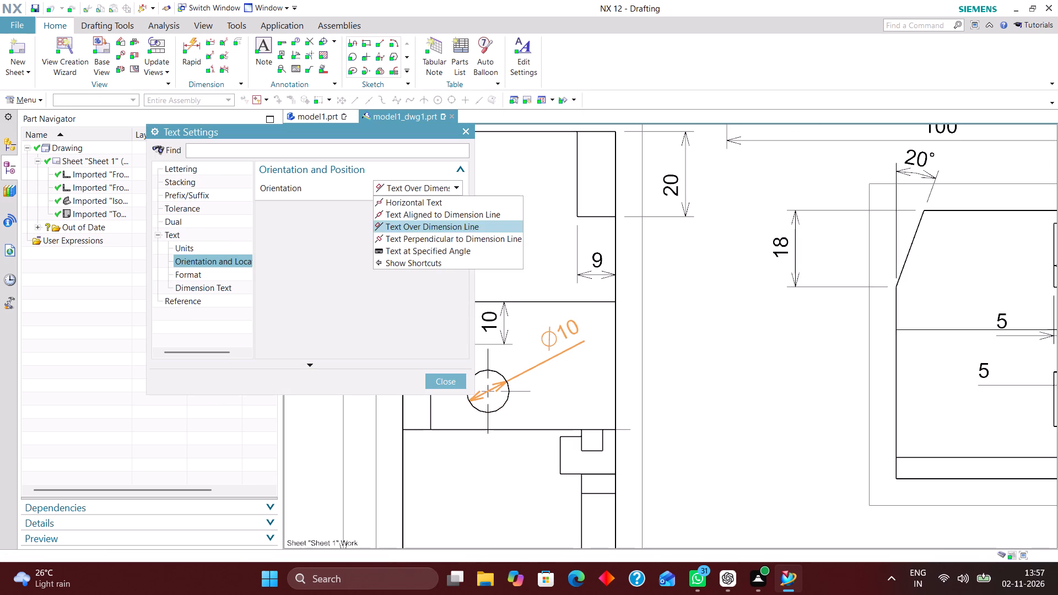
{"action": "double_click", "coordinate": [437, 202]}
{"action": "left_click", "coordinate": [442, 229]}
{"action": "left_click", "coordinate": [453, 382]}
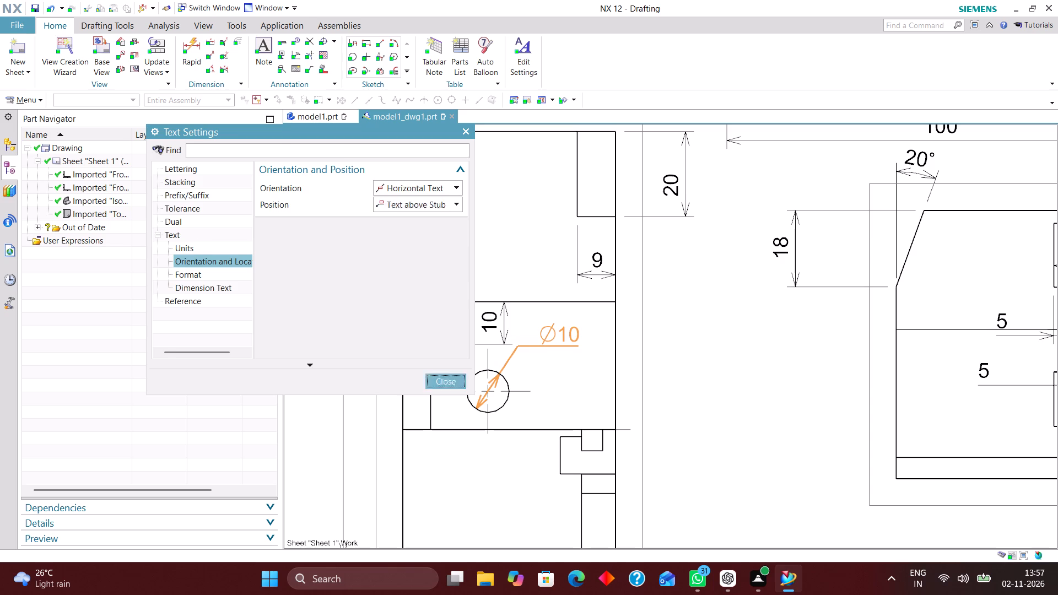
{"action": "left_click", "coordinate": [326, 328]}
Move the tall view's hole diameter text to the hole's lower right, clear of the 10 mm step dimension.
{"action": "left_click_drag", "start_coordinate": [547, 335], "coordinate": [580, 352]}
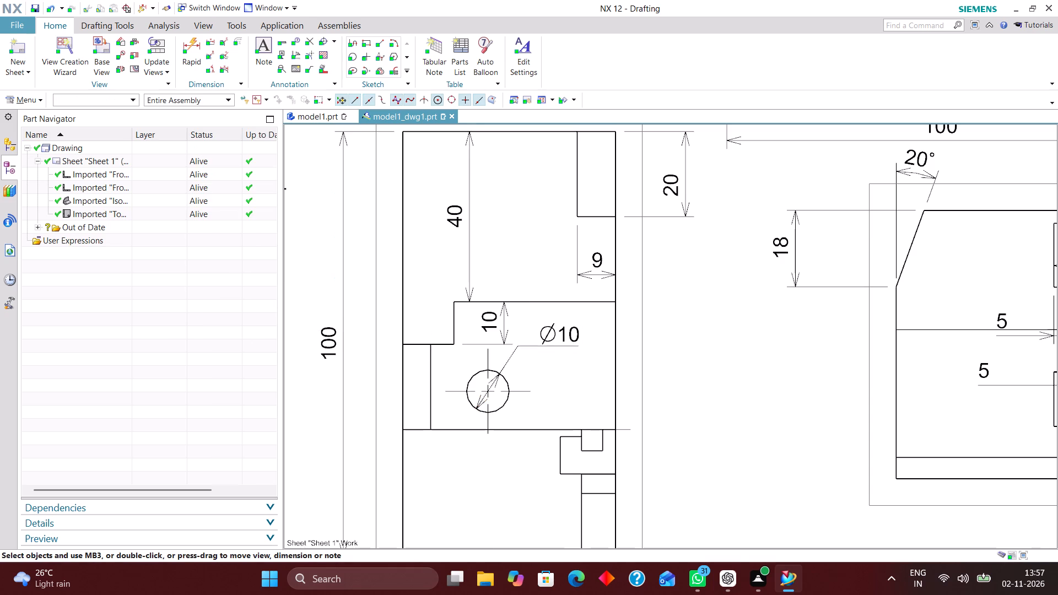
{"action": "left_click_drag", "start_coordinate": [580, 352], "coordinate": [555, 402]}
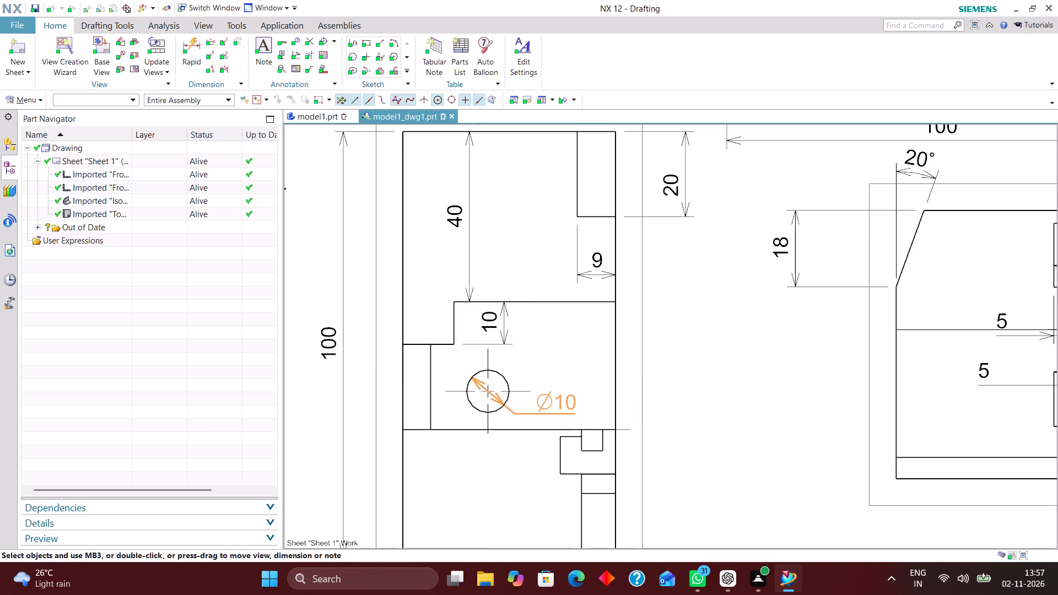
{"action": "left_click_drag", "start_coordinate": [555, 402], "coordinate": [558, 405]}
Set the arrow of the front view's R20 radius dimension to point in from outside the arc.
{"action": "scroll", "coordinate": [509, 286], "scroll_direction": "down", "scroll_amount": 3}
{"action": "scroll", "coordinate": [492, 357], "scroll_direction": "down", "scroll_amount": 2}
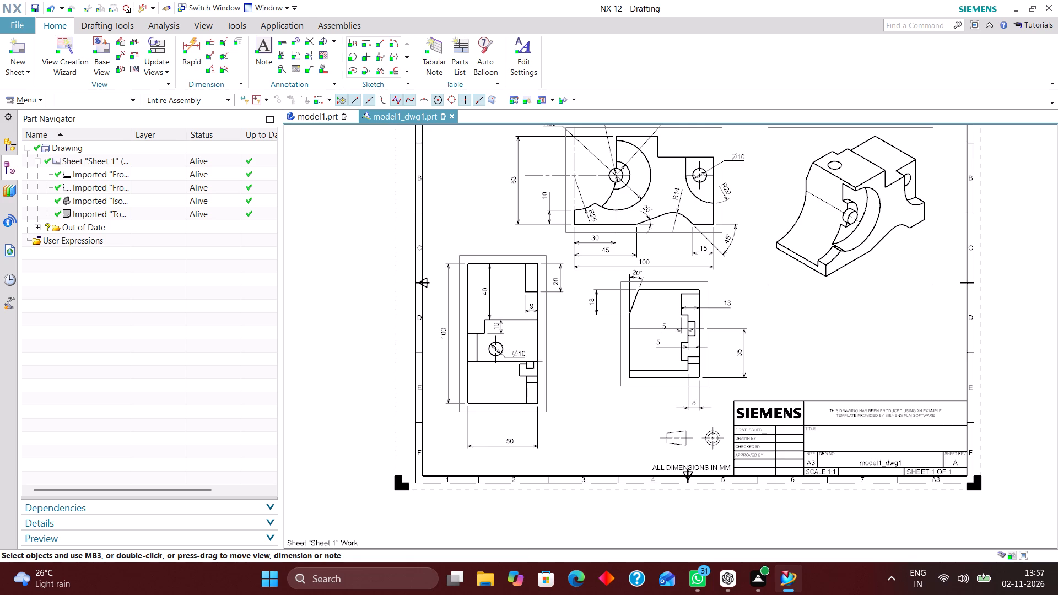
{"action": "scroll", "coordinate": [599, 389], "scroll_direction": "down", "scroll_amount": 1}
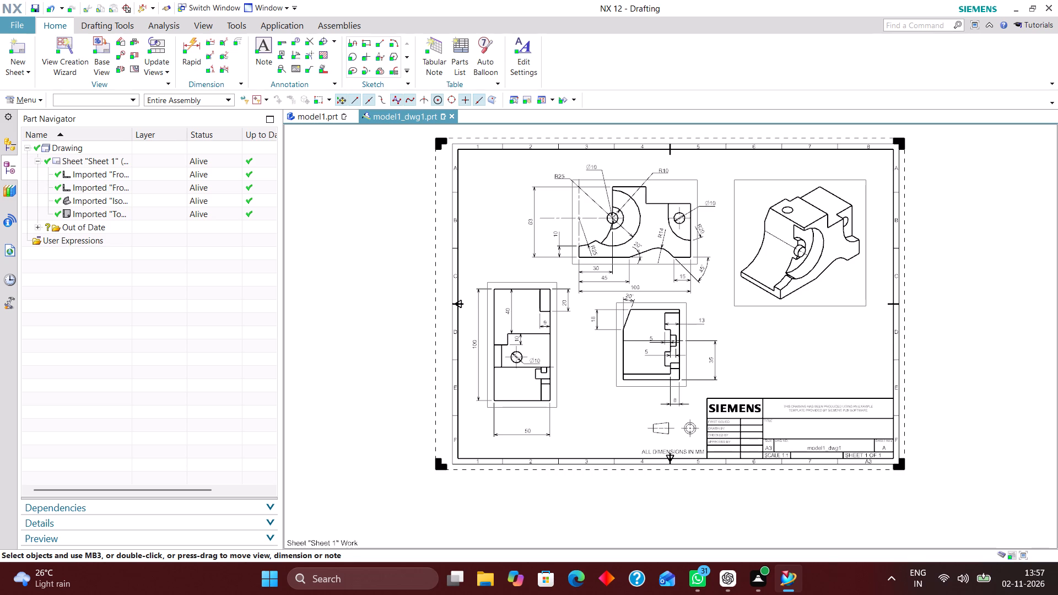
{"action": "scroll", "coordinate": [693, 223], "scroll_direction": "up", "scroll_amount": 5}
{"action": "double_click", "coordinate": [715, 241]}
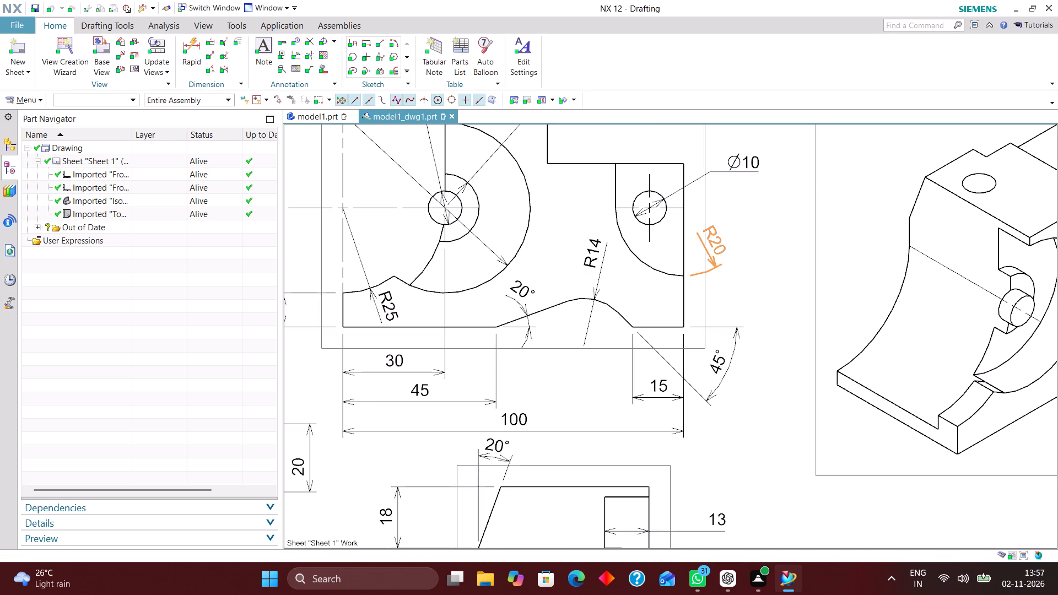
{"action": "left_click", "coordinate": [719, 266]}
{"action": "left_click", "coordinate": [811, 218]}
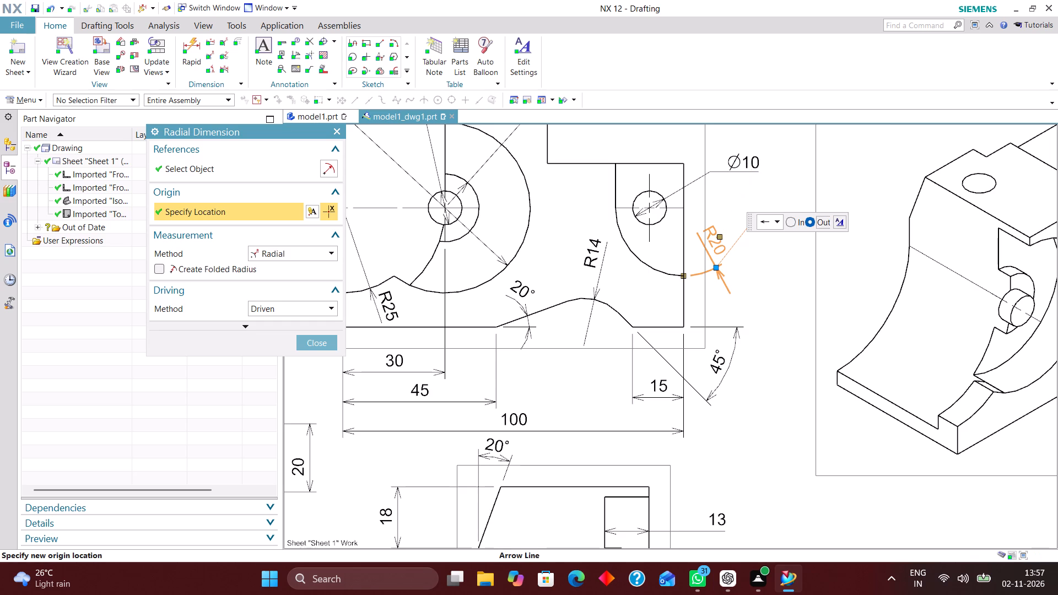
{"action": "left_click", "coordinate": [310, 338]}
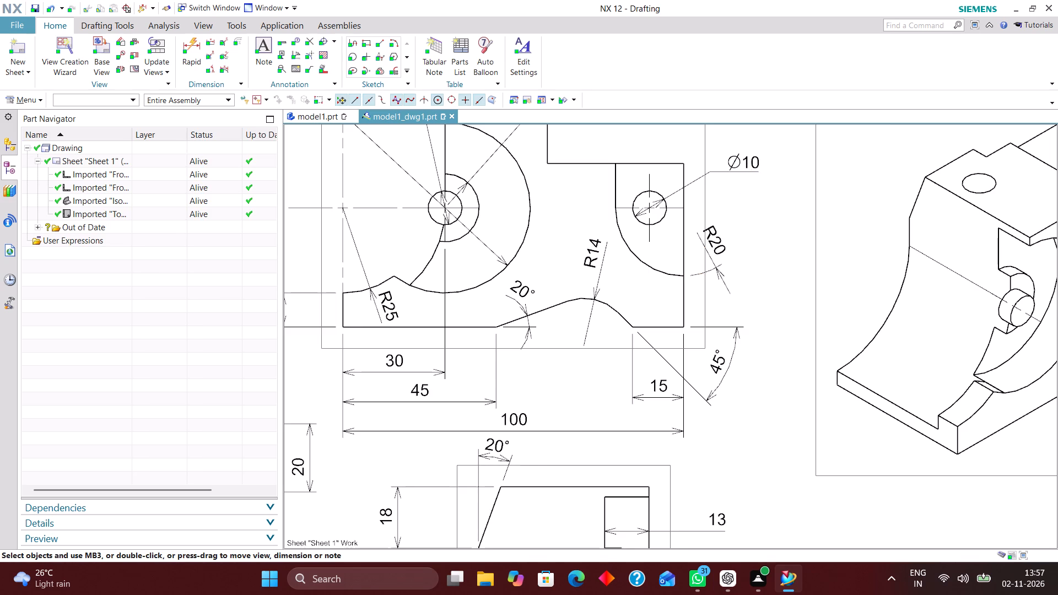
Dimension the horizontal width of the R20 recess along the front view's upper-right edge using the Inferred method, placing the text above it.
{"action": "scroll", "coordinate": [689, 220], "scroll_direction": "down", "scroll_amount": 3}
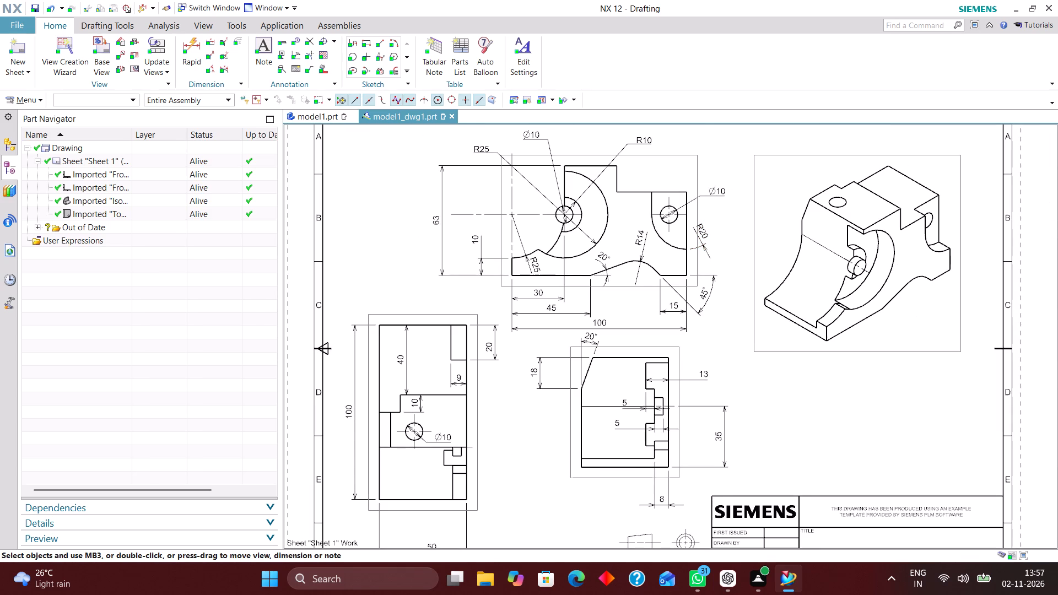
{"action": "scroll", "coordinate": [648, 231], "scroll_direction": "down", "scroll_amount": 1}
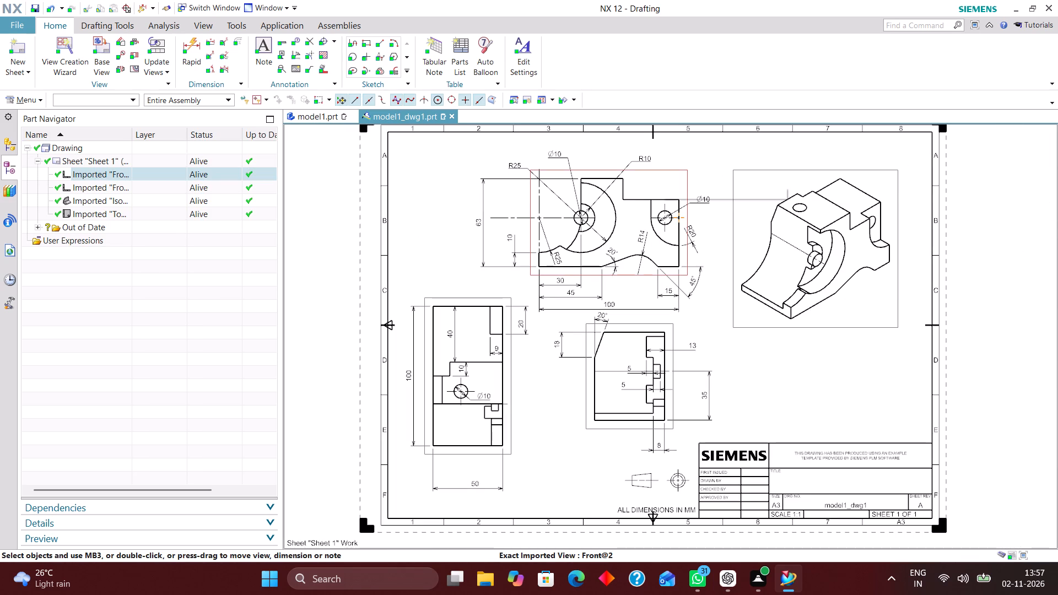
{"action": "scroll", "coordinate": [654, 259], "scroll_direction": "down", "scroll_amount": 1}
{"action": "scroll", "coordinate": [665, 210], "scroll_direction": "up", "scroll_amount": 2}
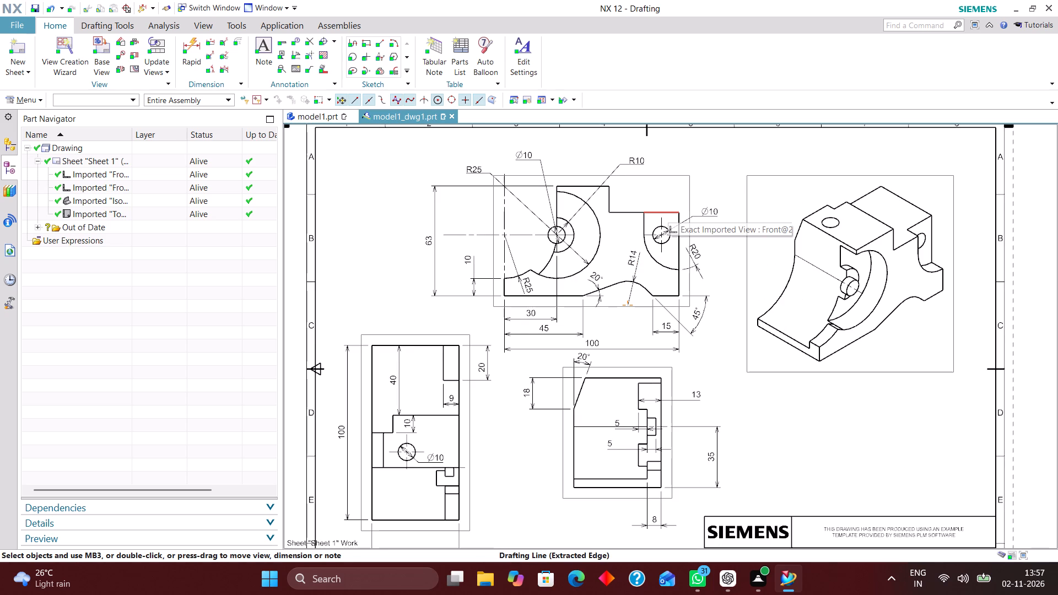
{"action": "left_click", "coordinate": [192, 37]}
{"action": "left_click", "coordinate": [305, 266]}
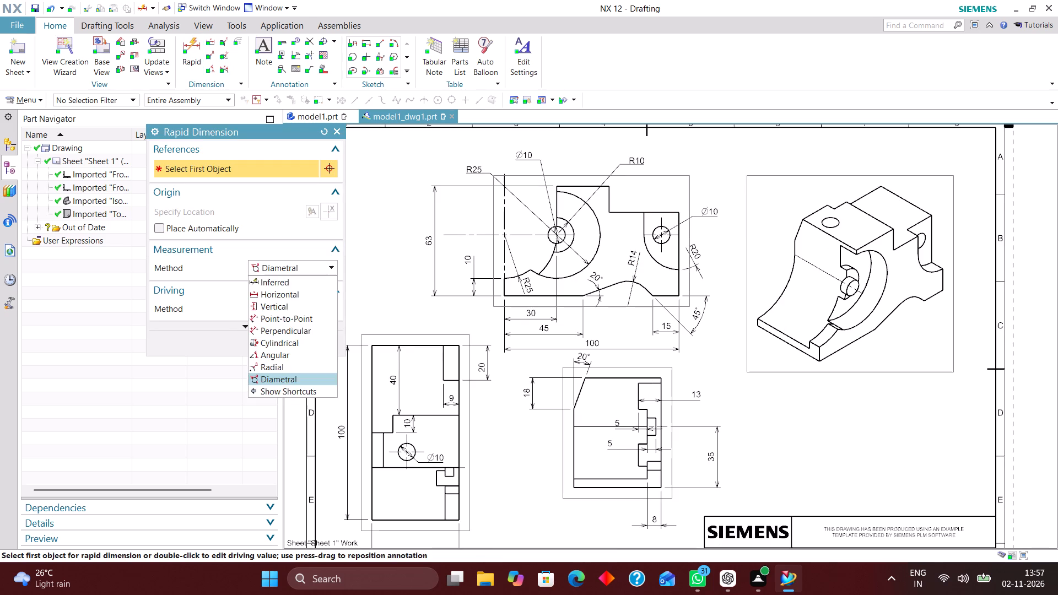
{"action": "left_click", "coordinate": [303, 278]}
{"action": "left_click", "coordinate": [643, 210]}
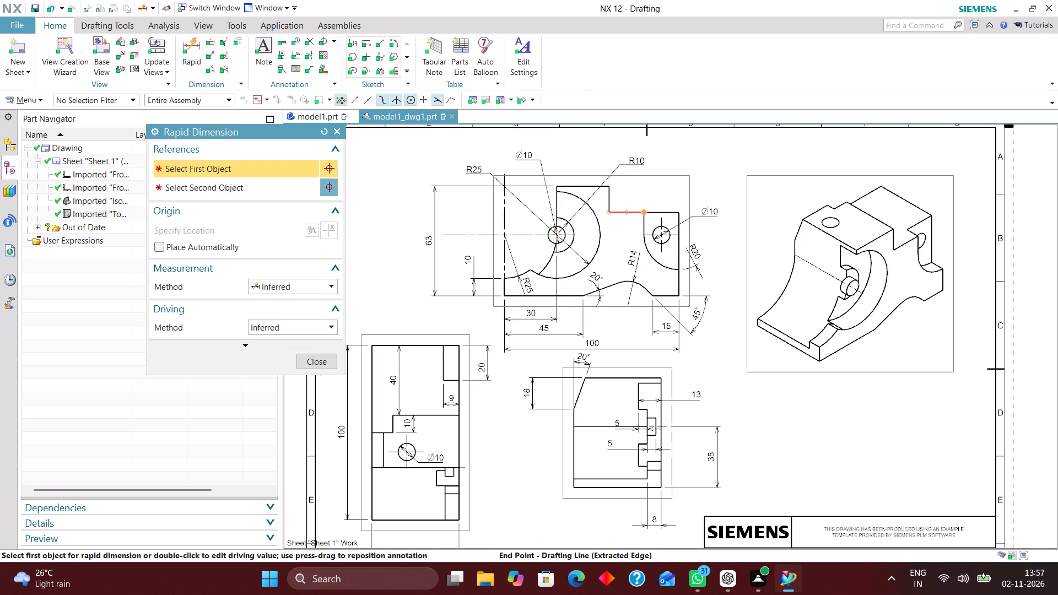
{"action": "left_click", "coordinate": [679, 212]}
{"action": "left_click", "coordinate": [667, 186]}
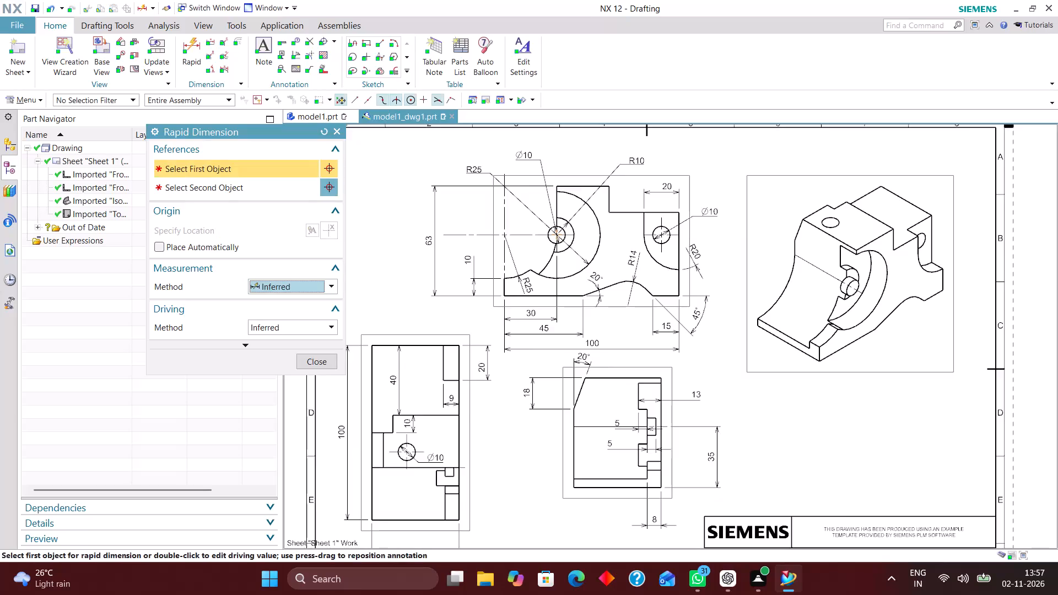
{"action": "scroll", "coordinate": [606, 191], "scroll_direction": "down", "scroll_amount": 3}
{"action": "left_click", "coordinate": [315, 363]}
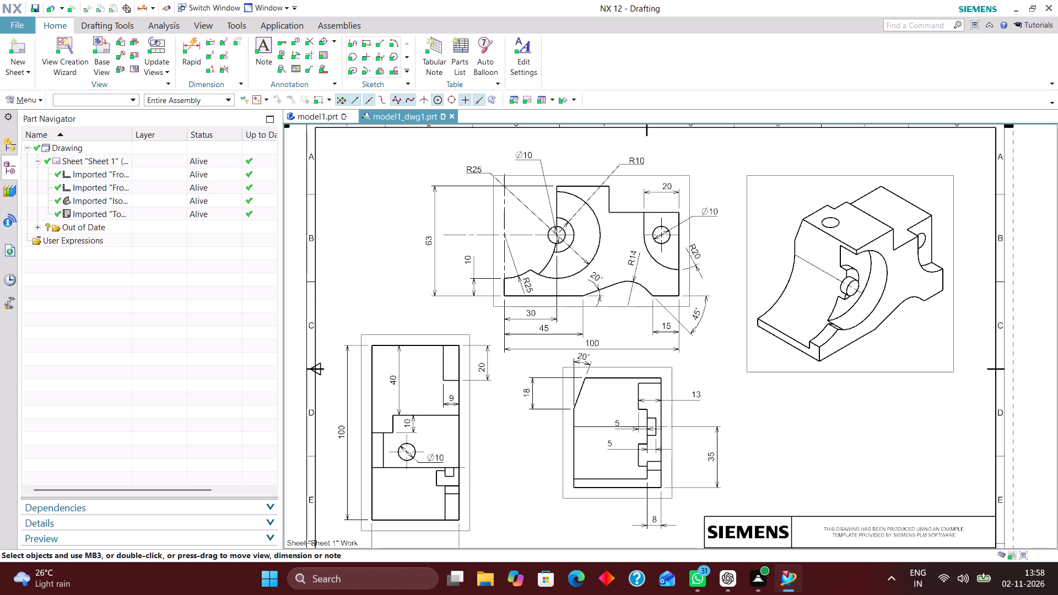
Move the lower stepped view's 20° angle text left of the slanted corner, away from the front view's 100 mm dimension.
{"action": "scroll", "coordinate": [581, 333], "scroll_direction": "down", "scroll_amount": 3}
{"action": "scroll", "coordinate": [580, 356], "scroll_direction": "up", "scroll_amount": 6}
{"action": "left_click_drag", "start_coordinate": [579, 319], "coordinate": [577, 321]}
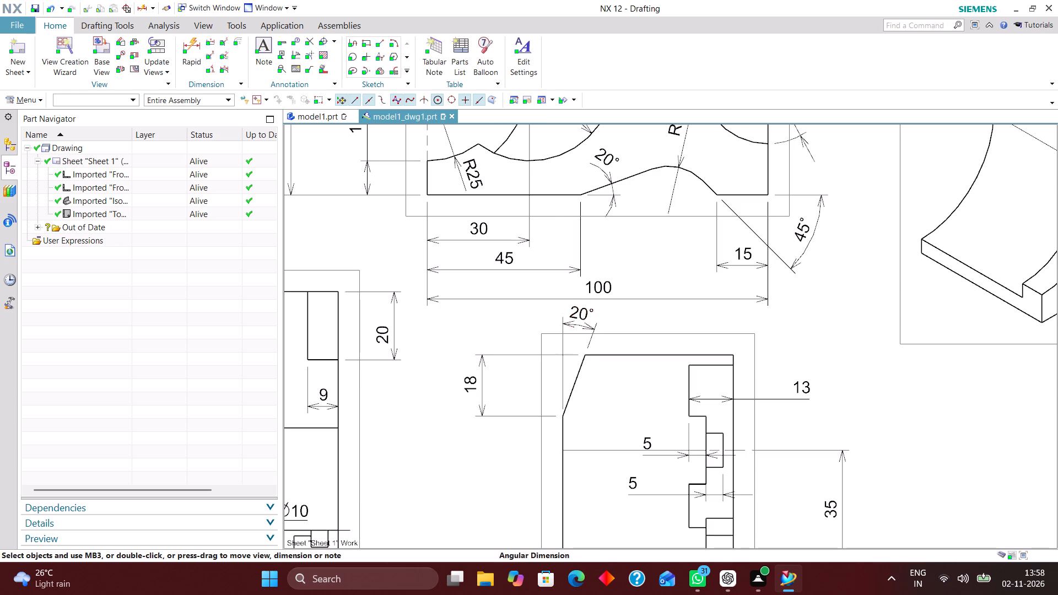
{"action": "left_click_drag", "start_coordinate": [577, 321], "coordinate": [539, 329]}
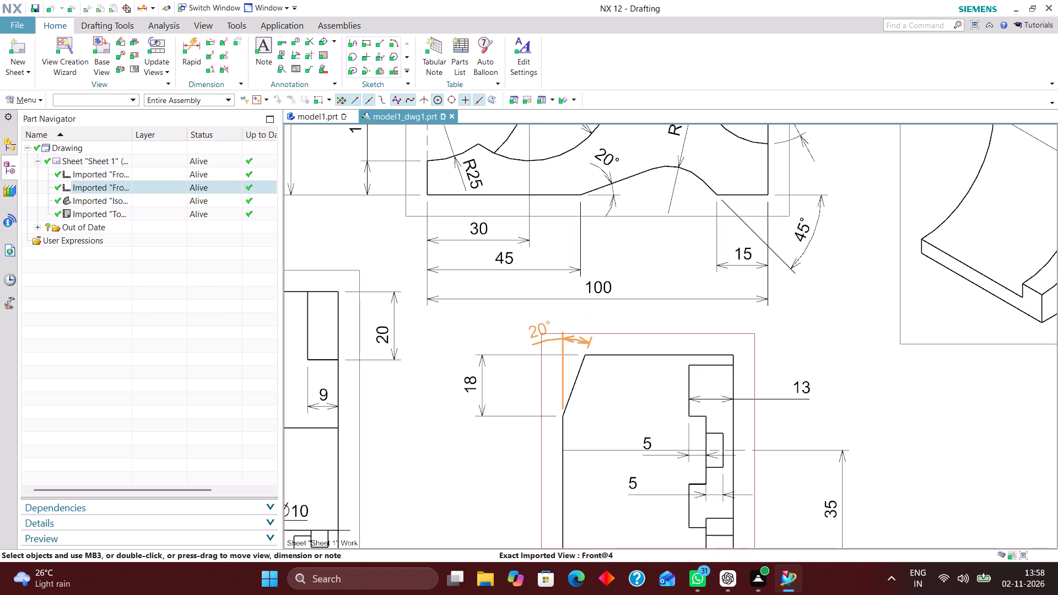
{"action": "left_click_drag", "start_coordinate": [539, 329], "coordinate": [527, 332]}
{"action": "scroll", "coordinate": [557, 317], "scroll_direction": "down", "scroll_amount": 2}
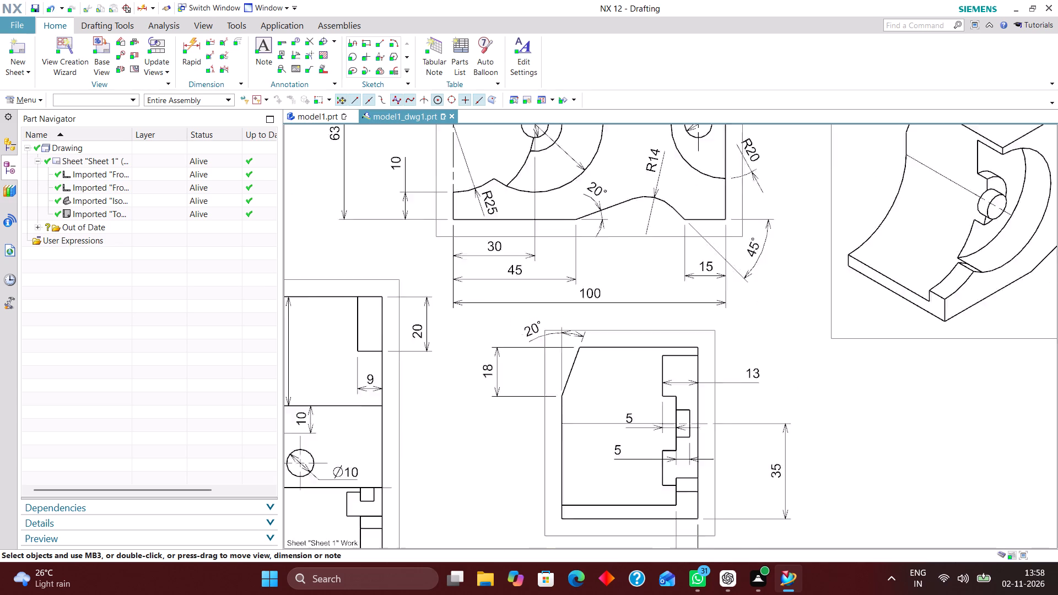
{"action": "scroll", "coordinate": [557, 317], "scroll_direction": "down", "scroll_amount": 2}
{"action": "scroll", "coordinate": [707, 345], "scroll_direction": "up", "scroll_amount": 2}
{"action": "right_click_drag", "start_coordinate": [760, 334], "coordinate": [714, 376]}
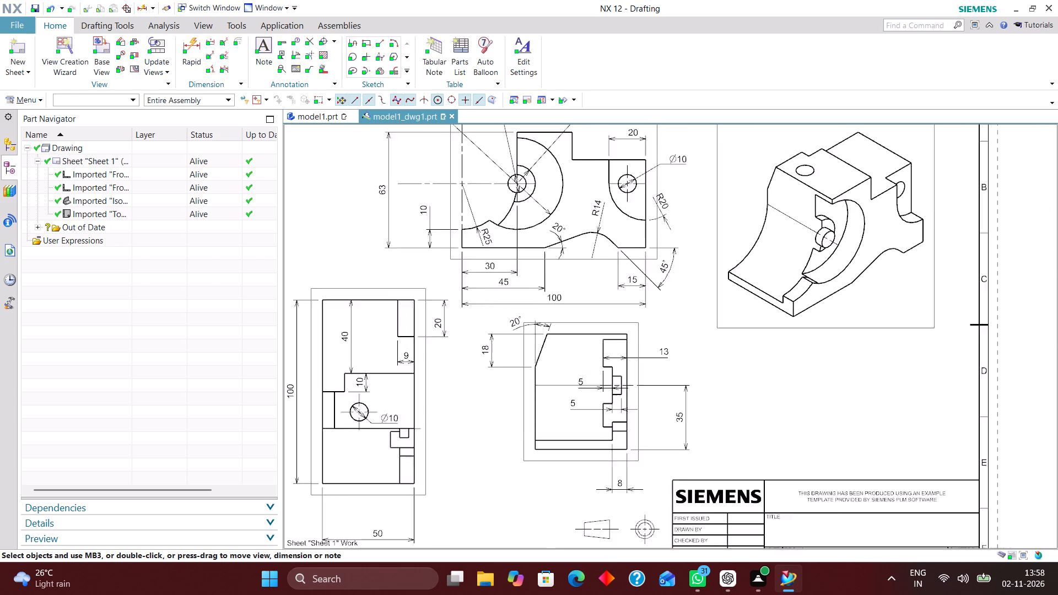
Move the lower stepped view's vertical 35 mm dimension closer to the view's edge.
{"action": "scroll", "coordinate": [730, 405], "scroll_direction": "up", "scroll_amount": 3}
{"action": "left_click_drag", "start_coordinate": [721, 407], "coordinate": [687, 410]}
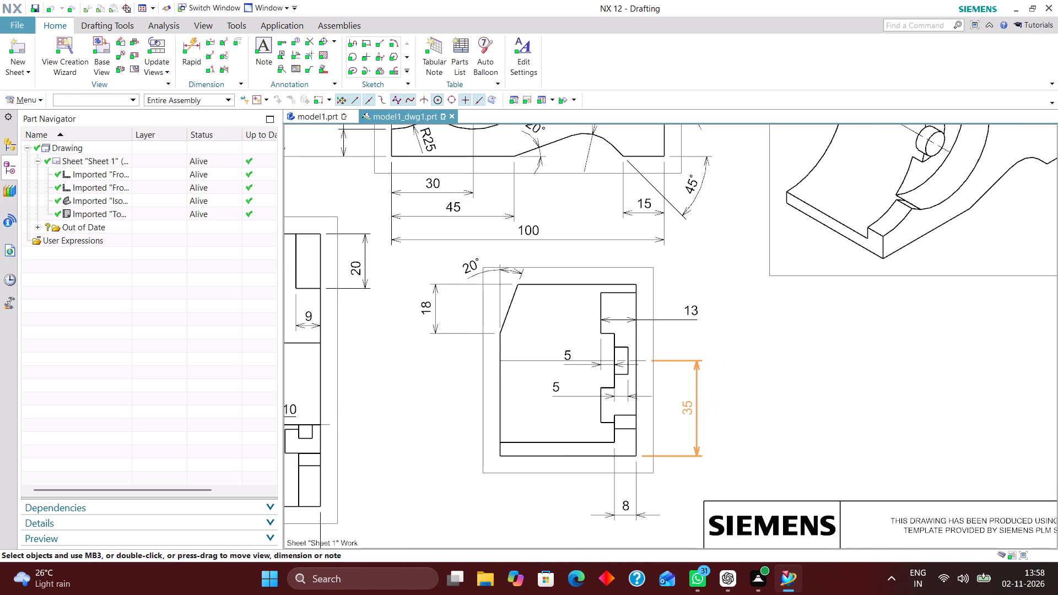
{"action": "left_click_drag", "start_coordinate": [687, 410], "coordinate": [686, 407]}
{"action": "scroll", "coordinate": [641, 370], "scroll_direction": "down", "scroll_amount": 2}
{"action": "right_click_drag", "start_coordinate": [806, 342], "coordinate": [781, 370]}
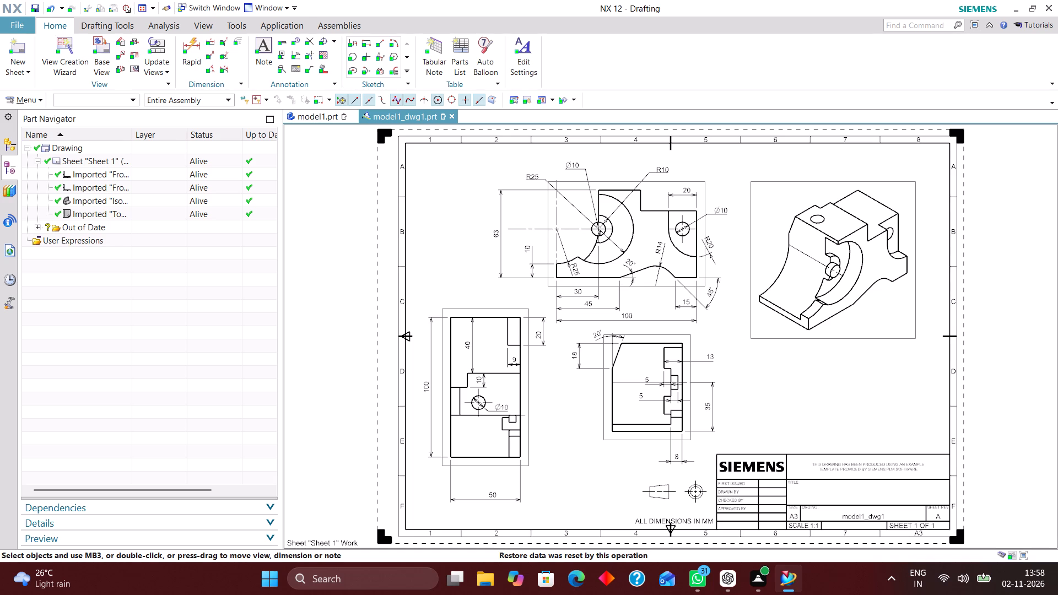
Dimension the vertical height of the step along the front view's top edge using the Inferred method, placing the text beside the step.
{"action": "left_click", "coordinate": [202, 42]}
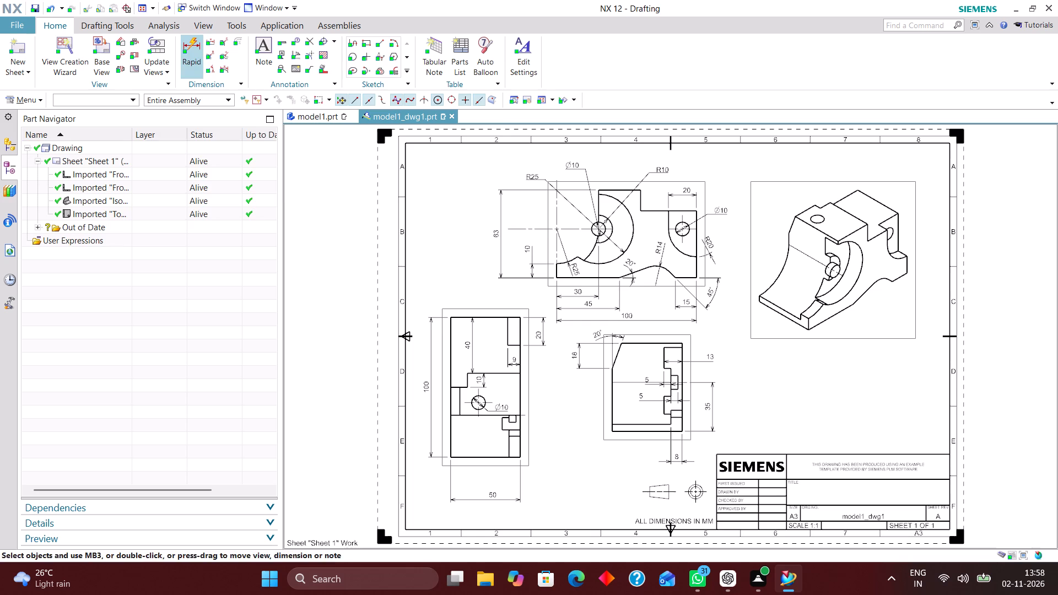
{"action": "scroll", "coordinate": [643, 191], "scroll_direction": "up", "scroll_amount": 6}
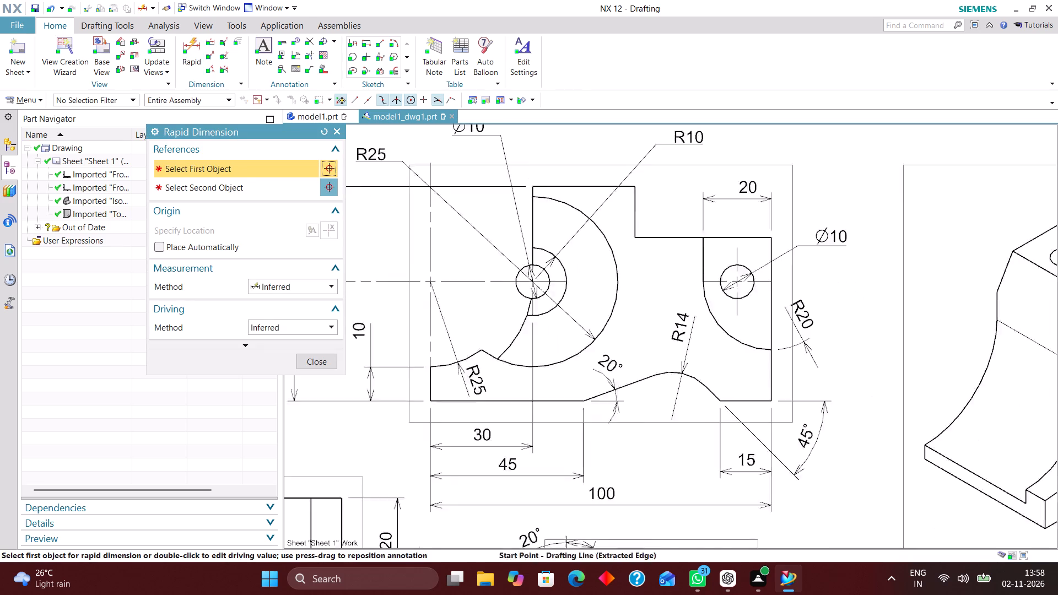
{"action": "left_click", "coordinate": [630, 184]}
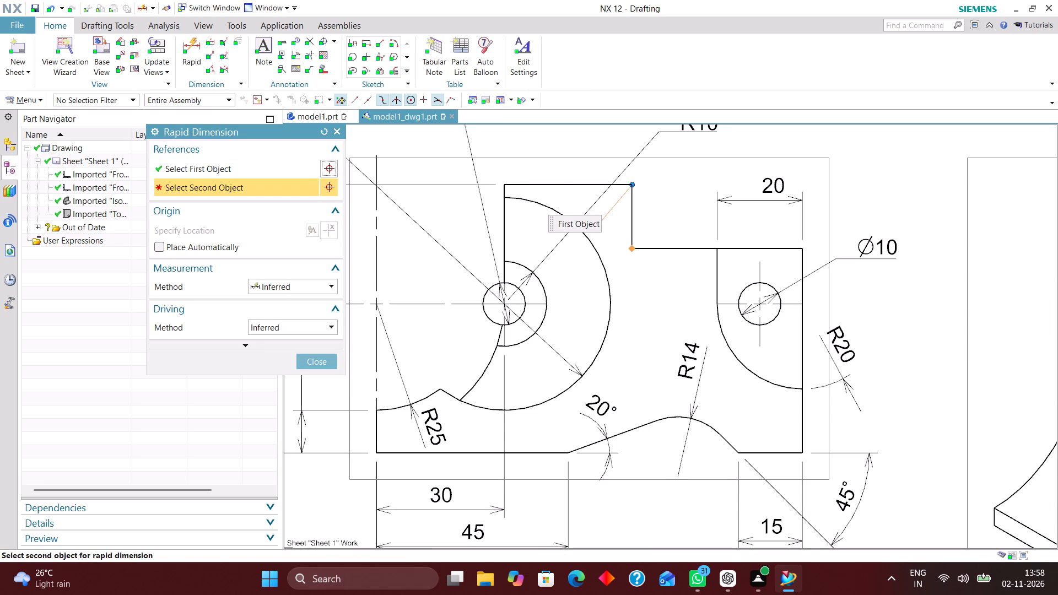
{"action": "left_click", "coordinate": [632, 248]}
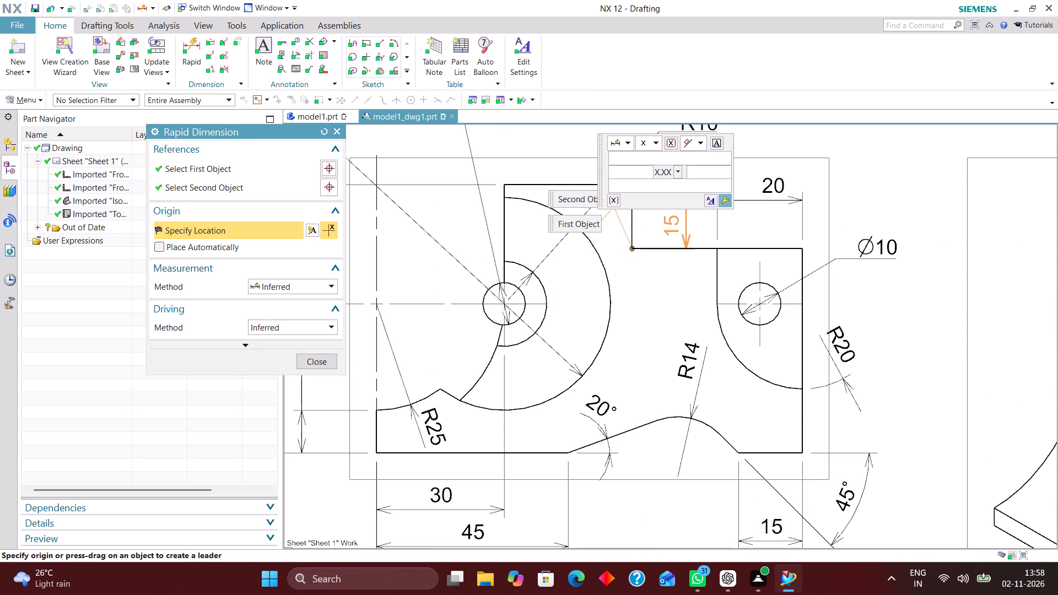
{"action": "left_click", "coordinate": [670, 223]}
{"action": "left_click", "coordinate": [328, 365]}
Move the lower stepped view slightly down the sheet, widening the gap below the front view's 100 mm dimension.
{"action": "scroll", "coordinate": [535, 262], "scroll_direction": "down", "scroll_amount": 3}
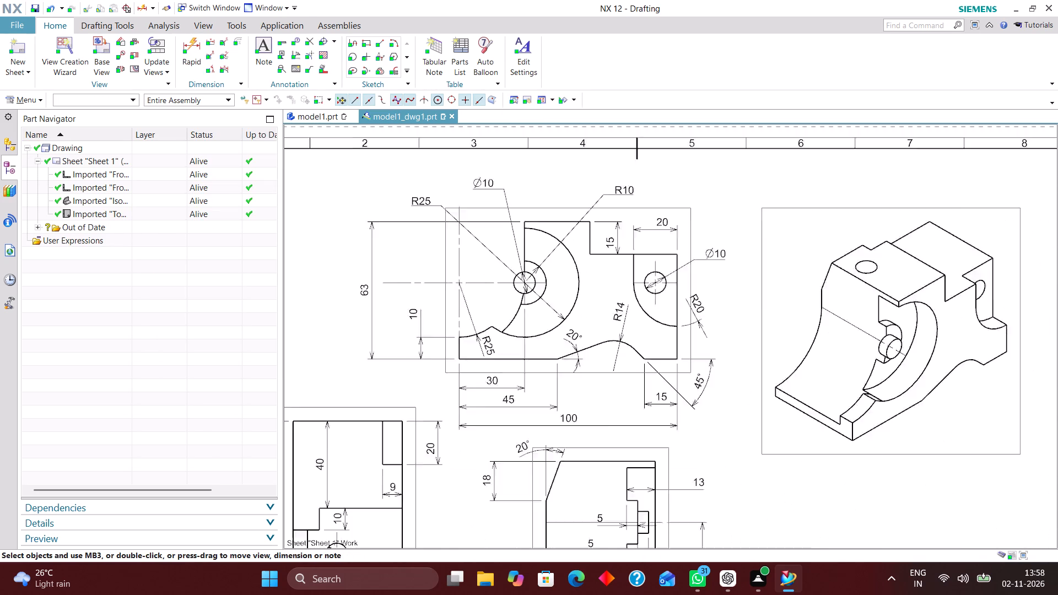
{"action": "scroll", "coordinate": [553, 260], "scroll_direction": "down", "scroll_amount": 1}
{"action": "scroll", "coordinate": [682, 252], "scroll_direction": "down", "scroll_amount": 2}
{"action": "scroll", "coordinate": [687, 333], "scroll_direction": "up", "scroll_amount": 2}
{"action": "right_click_drag", "start_coordinate": [768, 403], "coordinate": [733, 421]}
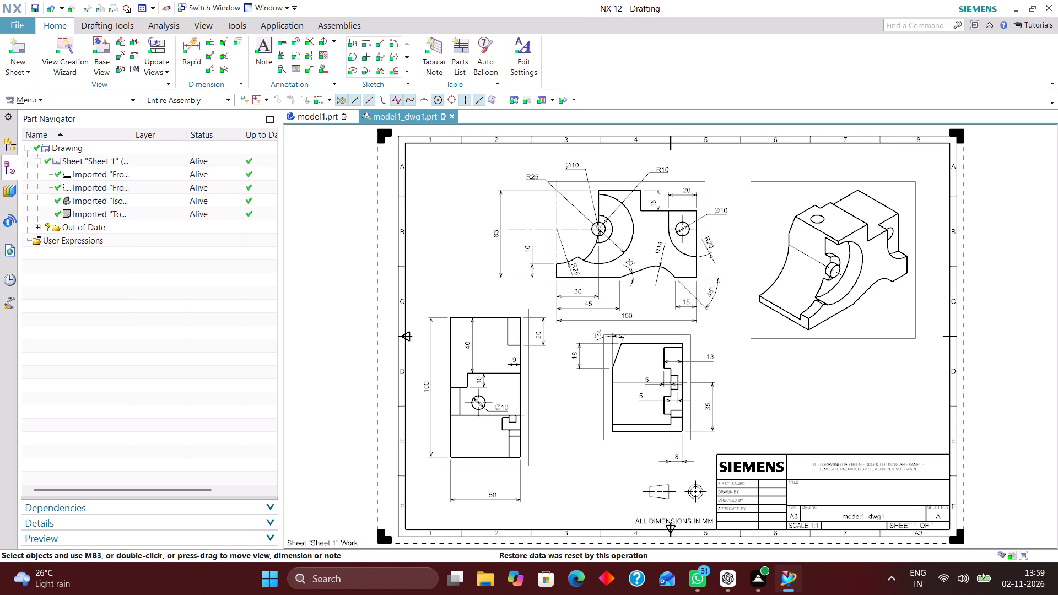
{"action": "left_click_drag", "start_coordinate": [634, 439], "coordinate": [634, 448]}
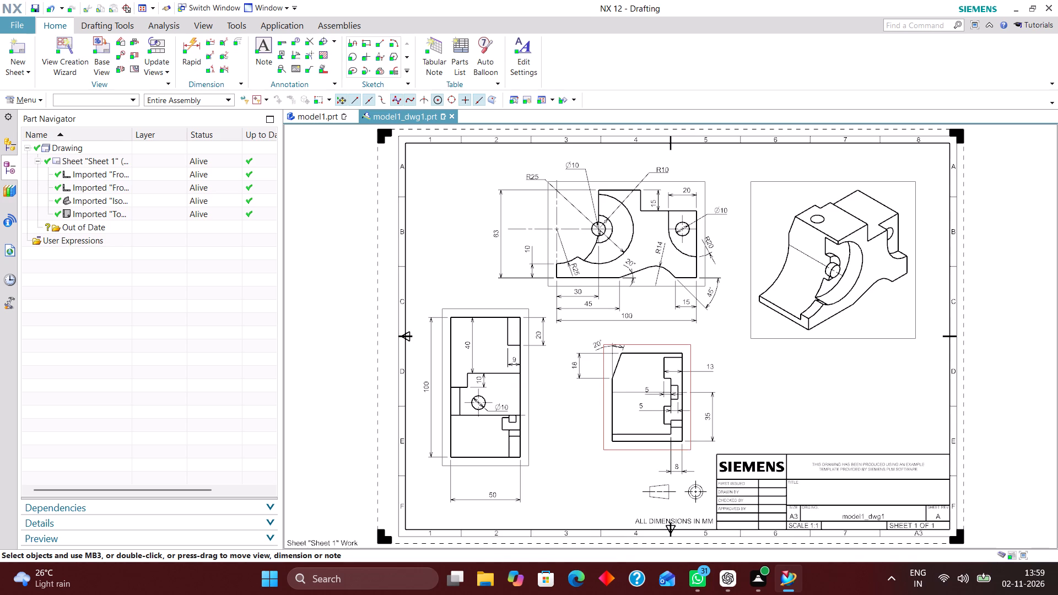
Show the isometric view's label in its view settings, with the view label type set to Name.
{"action": "right_click", "coordinate": [860, 342]}
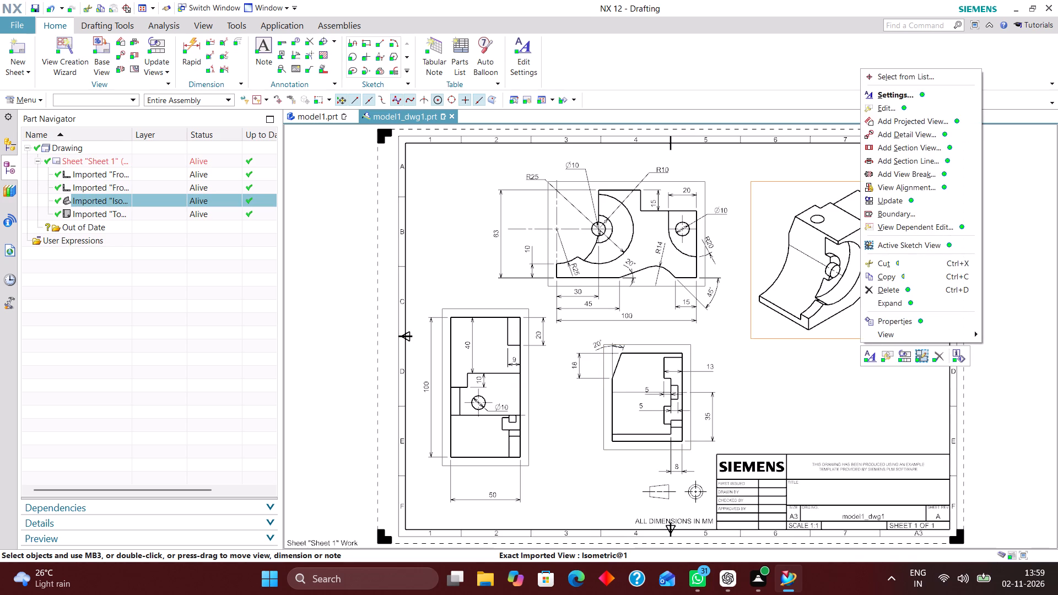
{"action": "left_click", "coordinate": [895, 98]}
{"action": "left_click", "coordinate": [269, 184]}
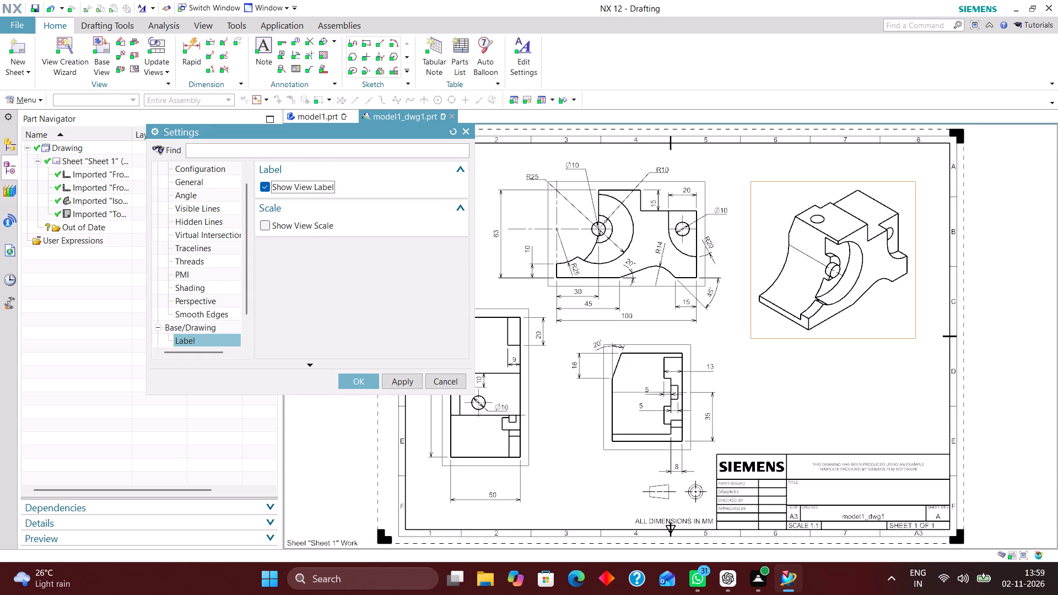
{"action": "left_click", "coordinate": [415, 245]}
{"action": "left_click", "coordinate": [412, 256]}
{"action": "left_click", "coordinate": [355, 386]}
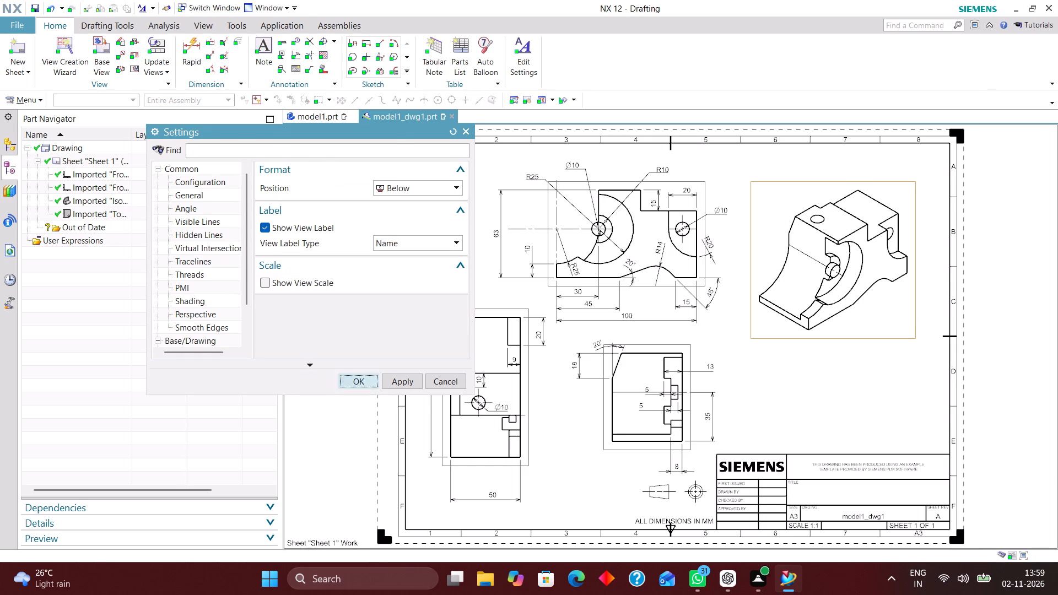
Show the front view's label in its view settings, with the view label type set to Name.
{"action": "right_click", "coordinate": [643, 289]}
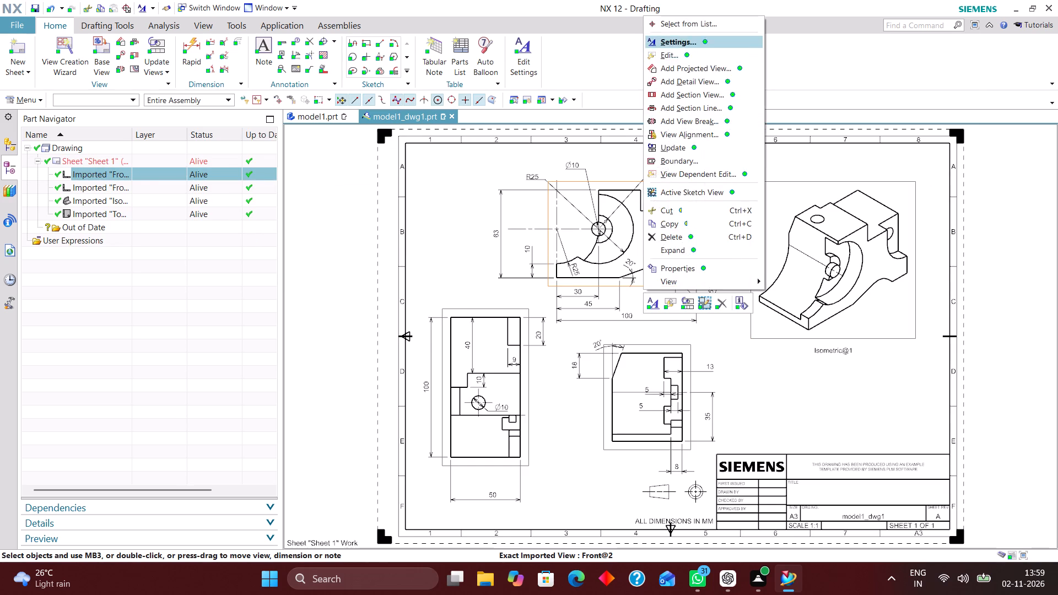
{"action": "left_click", "coordinate": [681, 42]}
{"action": "left_click", "coordinate": [266, 186]}
{"action": "left_click", "coordinate": [432, 250]}
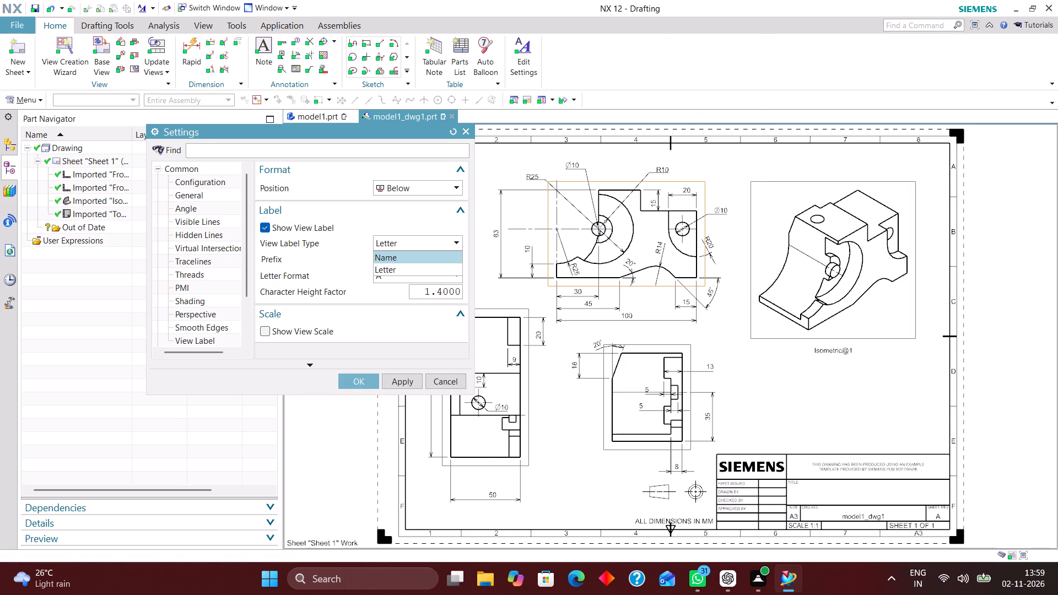
{"action": "left_click", "coordinate": [427, 256]}
{"action": "left_click", "coordinate": [357, 386]}
Show the tall view's label in its view settings, with the view label type set to Name.
{"action": "right_click", "coordinate": [500, 465]}
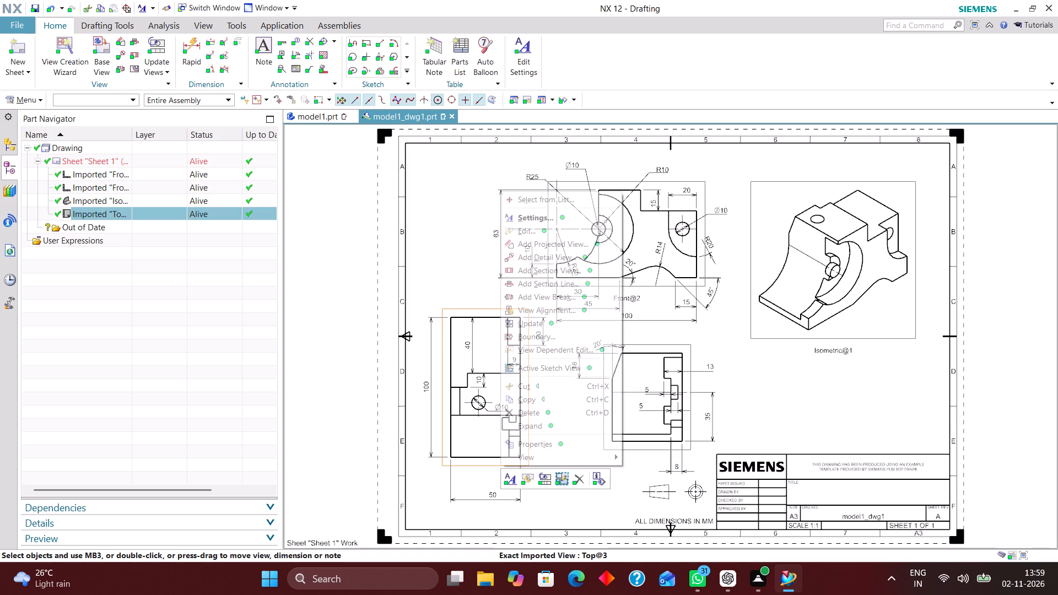
{"action": "left_click", "coordinate": [561, 218]}
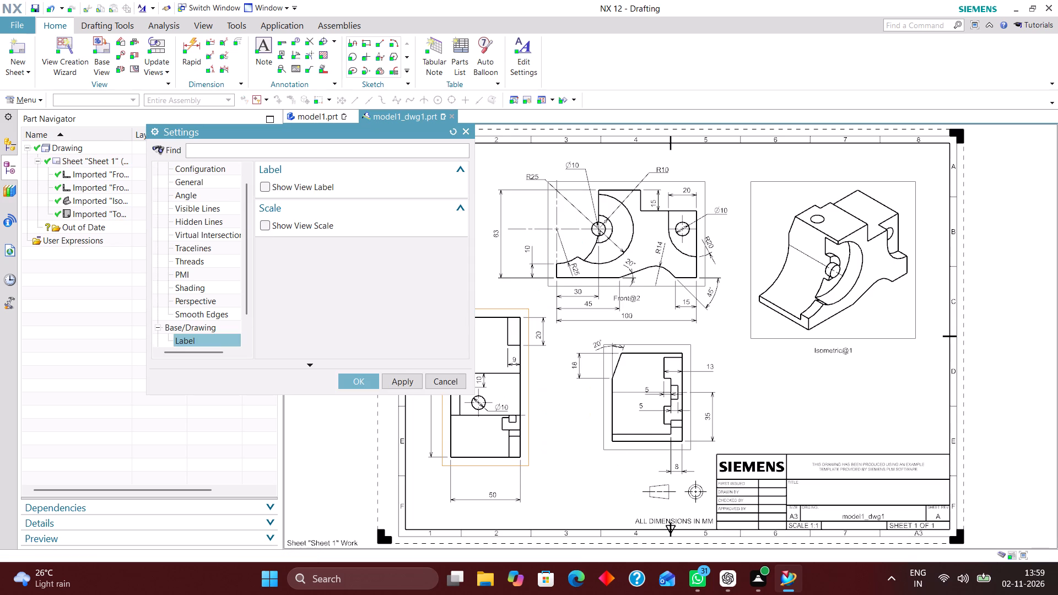
{"action": "left_click", "coordinate": [264, 189]}
{"action": "left_click", "coordinate": [433, 244]}
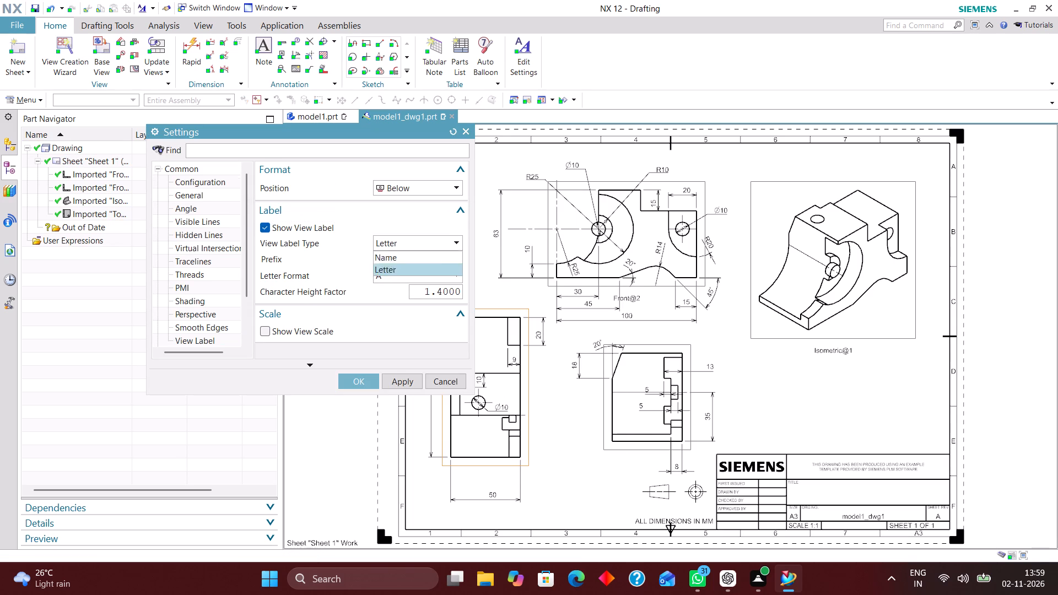
{"action": "left_click", "coordinate": [430, 258]}
{"action": "left_click", "coordinate": [362, 385]}
Show the lower stepped view's label in its view settings, with the view label type set to Name.
{"action": "right_click", "coordinate": [617, 449]}
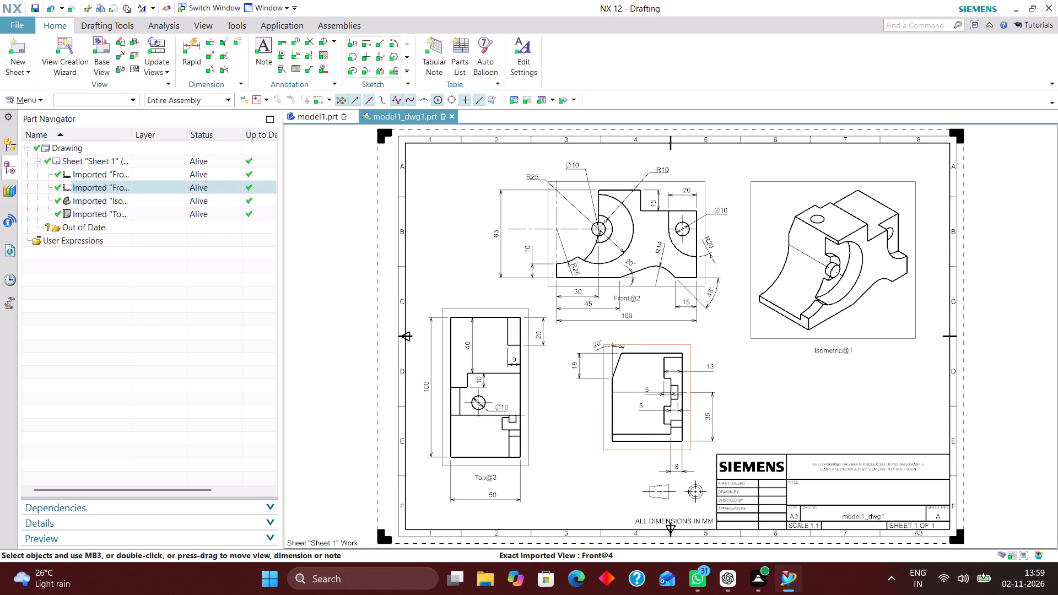
{"action": "left_click", "coordinate": [662, 205]}
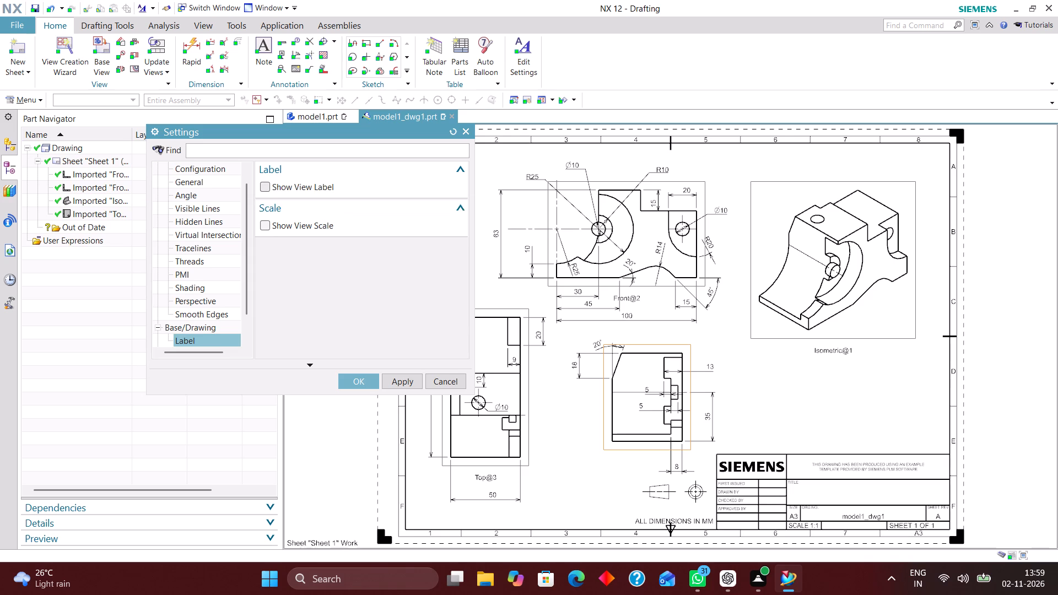
{"action": "left_click", "coordinate": [264, 188]}
{"action": "left_click", "coordinate": [407, 246]}
{"action": "left_click", "coordinate": [418, 255]}
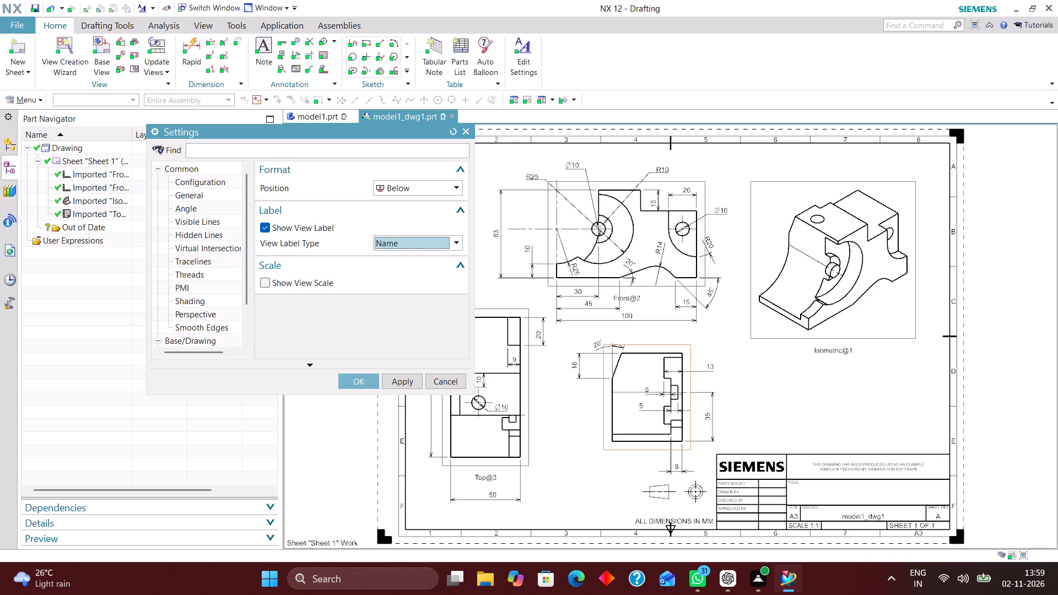
{"action": "left_click", "coordinate": [367, 382]}
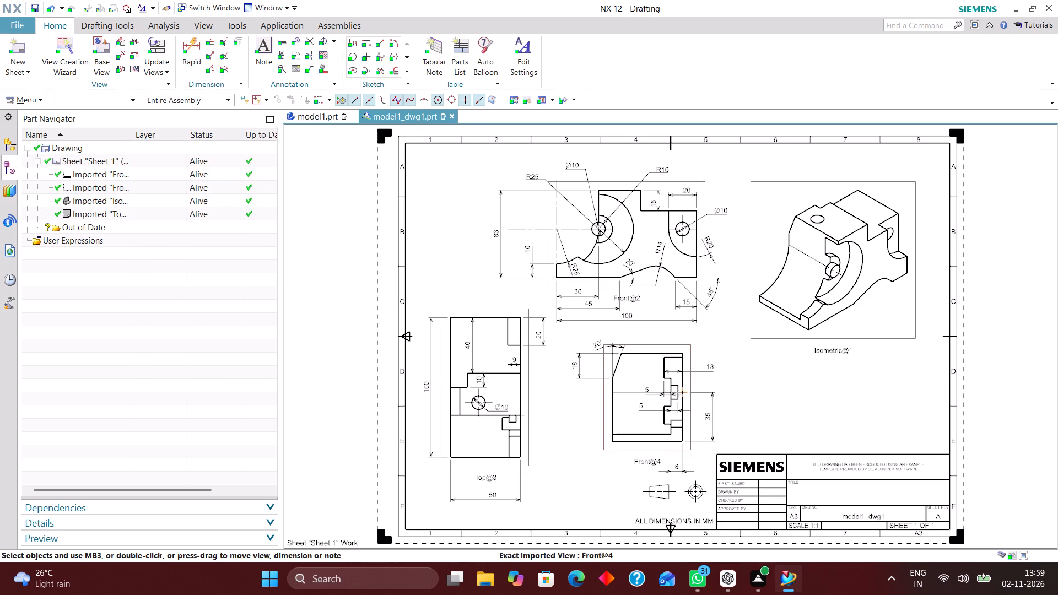
Move the front view's label into the clear space between the 45 mm and 15 mm dimensions.
{"action": "left_click_drag", "start_coordinate": [635, 296], "coordinate": [646, 304]}
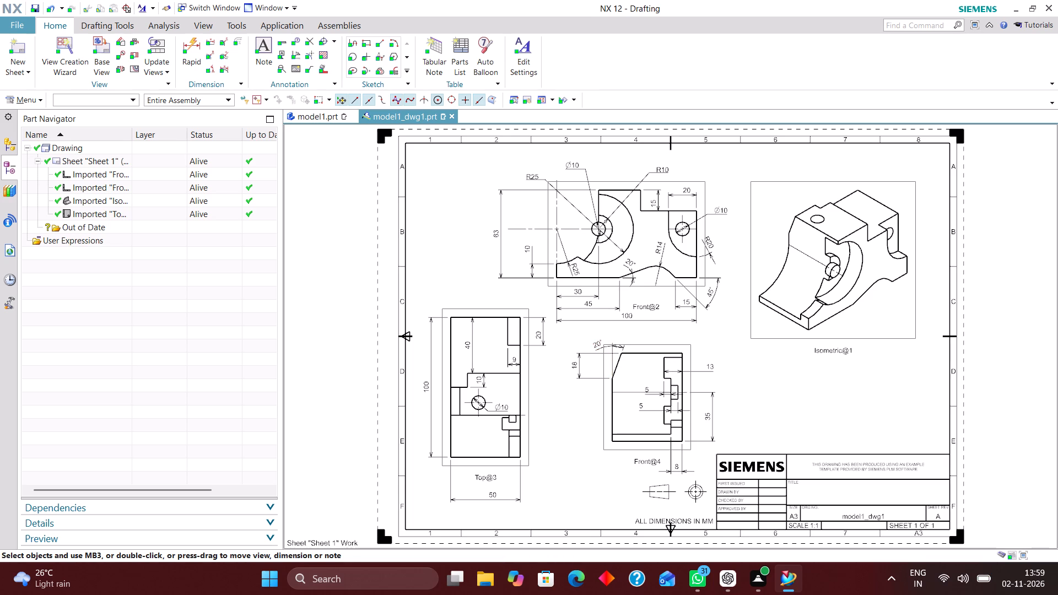
Rename the imported front view as FRONT VIEW.
{"action": "left_click", "coordinate": [156, 175]}
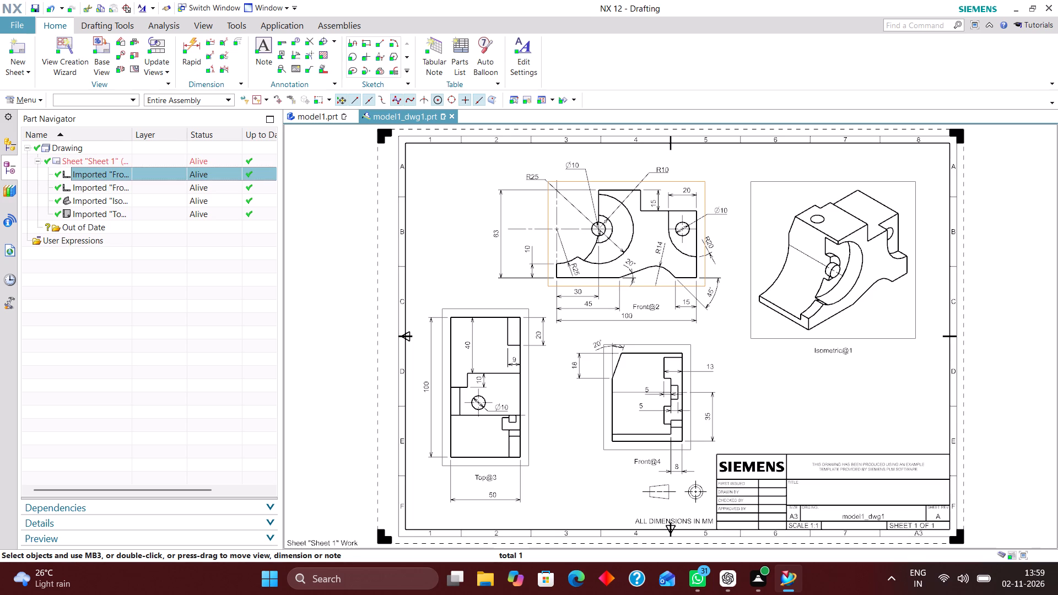
{"action": "right_click", "coordinate": [157, 175]}
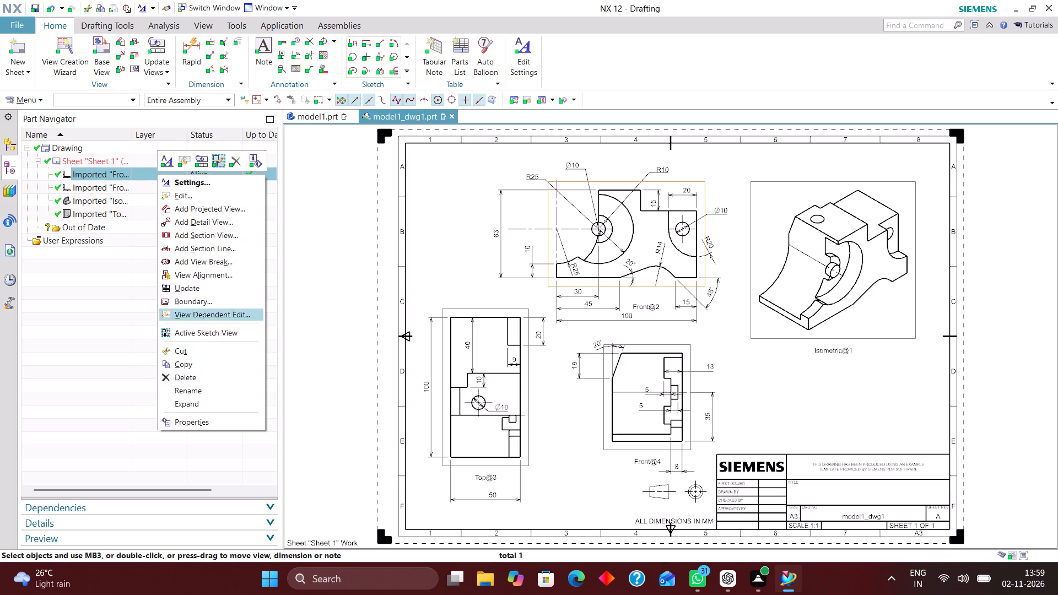
{"action": "left_click", "coordinate": [204, 393]}
{"action": "type", "text": "FR"}
{"action": "type", "text": "ONT VIE"}
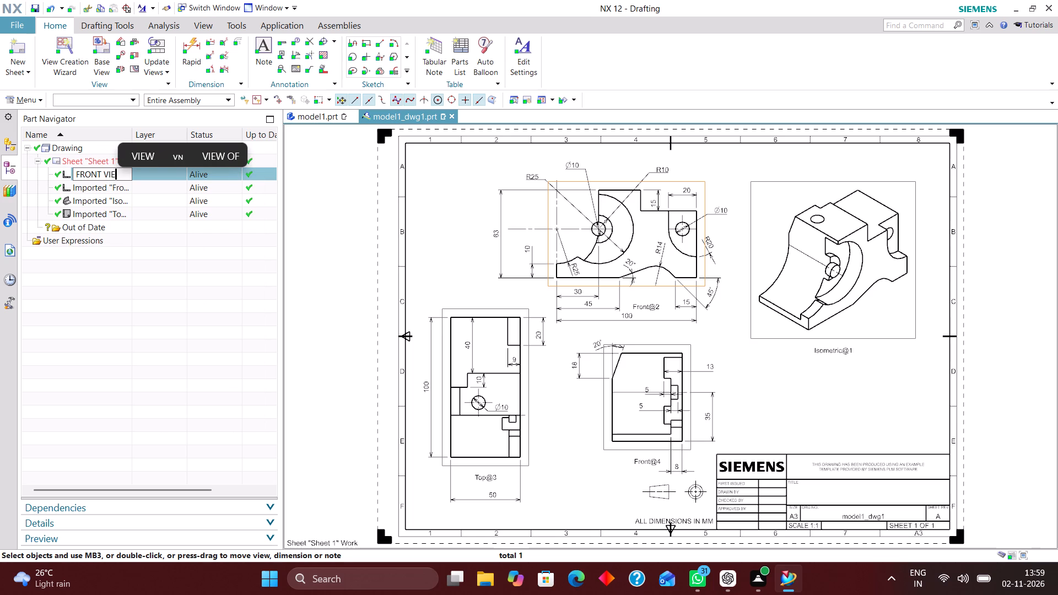
{"action": "key", "text": "w"}
{"action": "key", "text": "Return"}
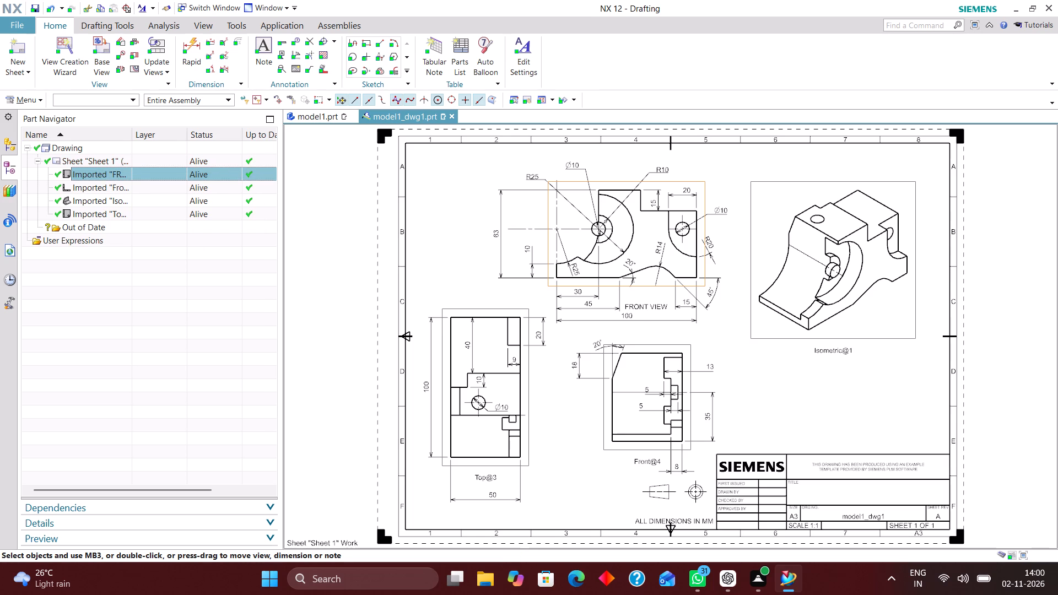
Rename the tall imported top view as TOP VIEW.
{"action": "left_click", "coordinate": [147, 186]}
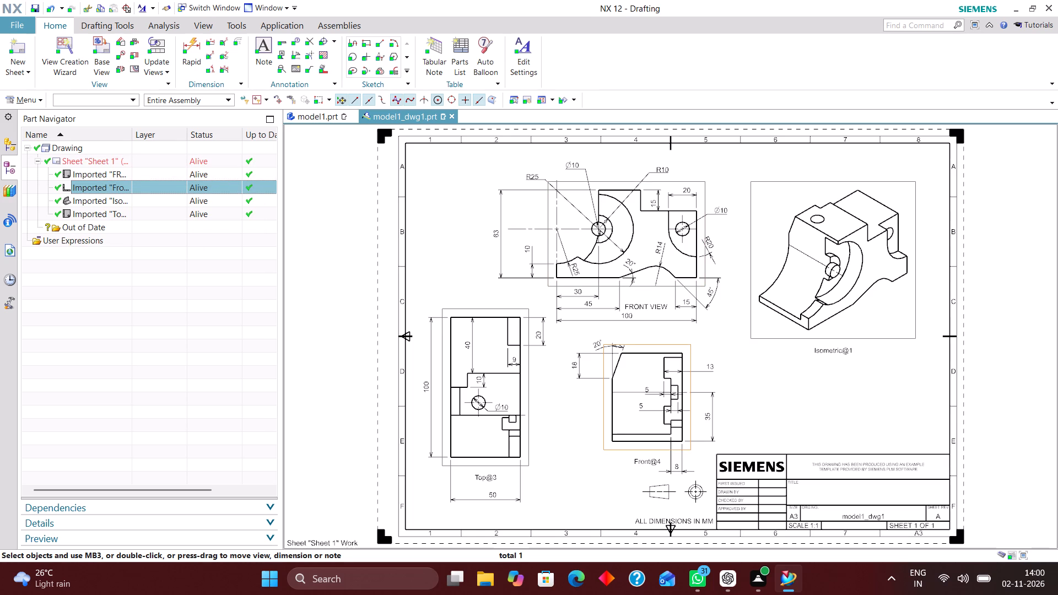
{"action": "left_click", "coordinate": [148, 215]}
{"action": "right_click", "coordinate": [149, 212]}
{"action": "left_click", "coordinate": [204, 425]}
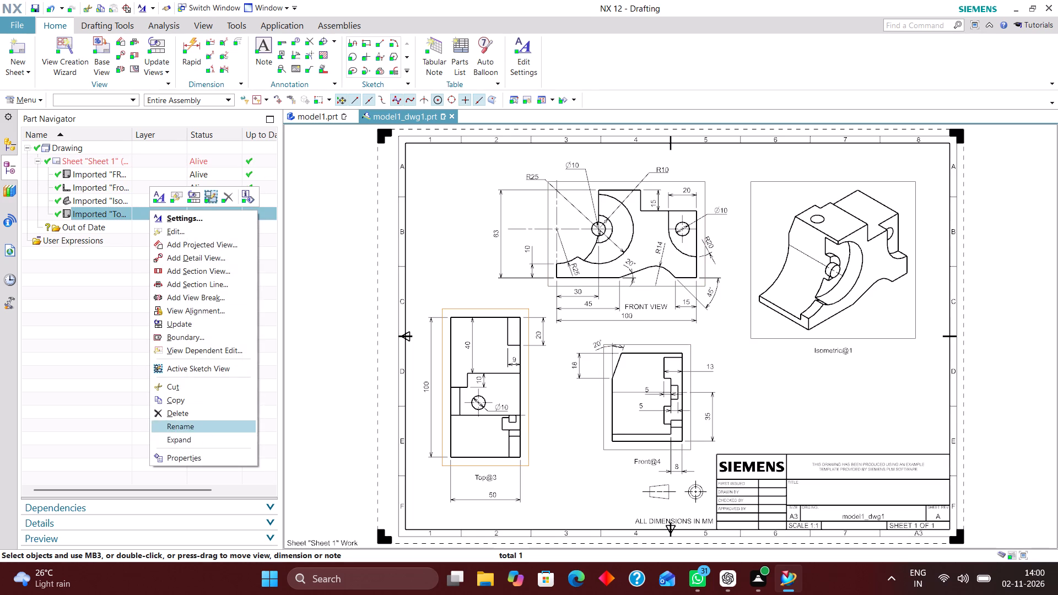
{"action": "type", "text": "TOP VIEW"}
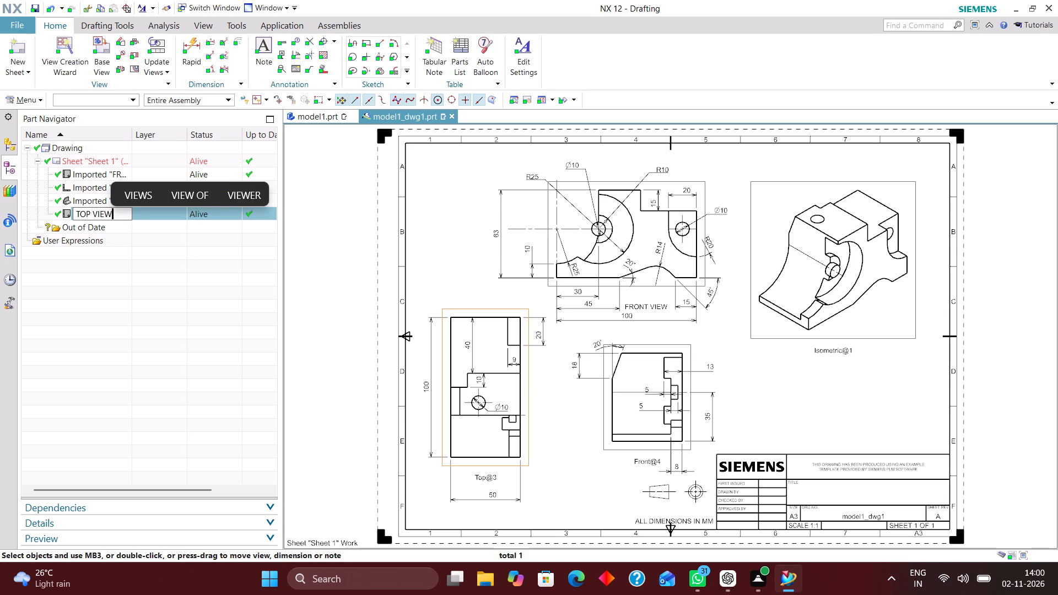
{"action": "key", "text": "Return"}
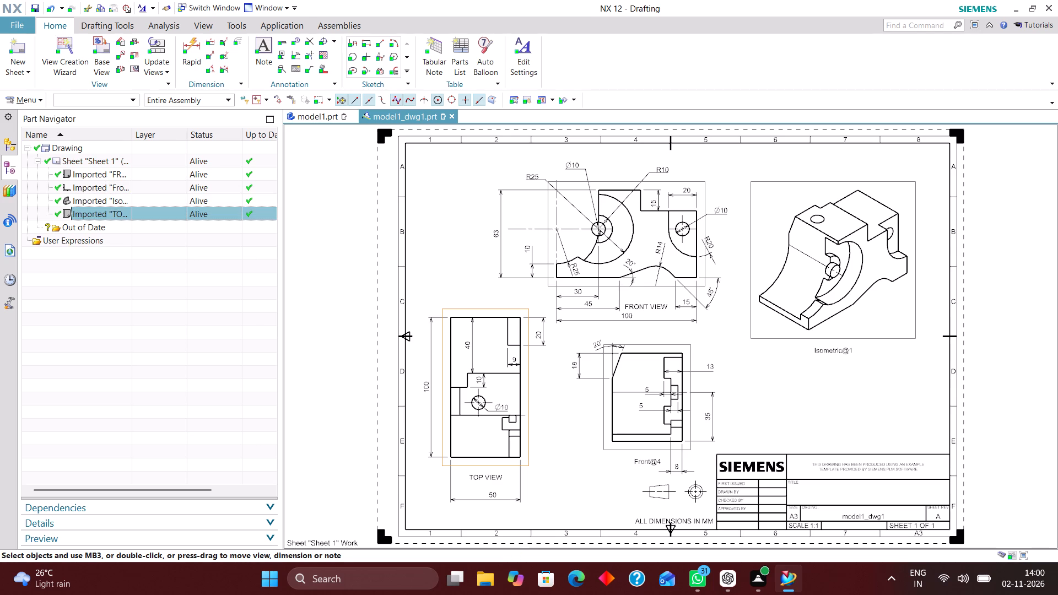
Rename the imported isometric view as ISOMETRIC VIEW.
{"action": "left_click", "coordinate": [153, 202]}
{"action": "right_click", "coordinate": [152, 202]}
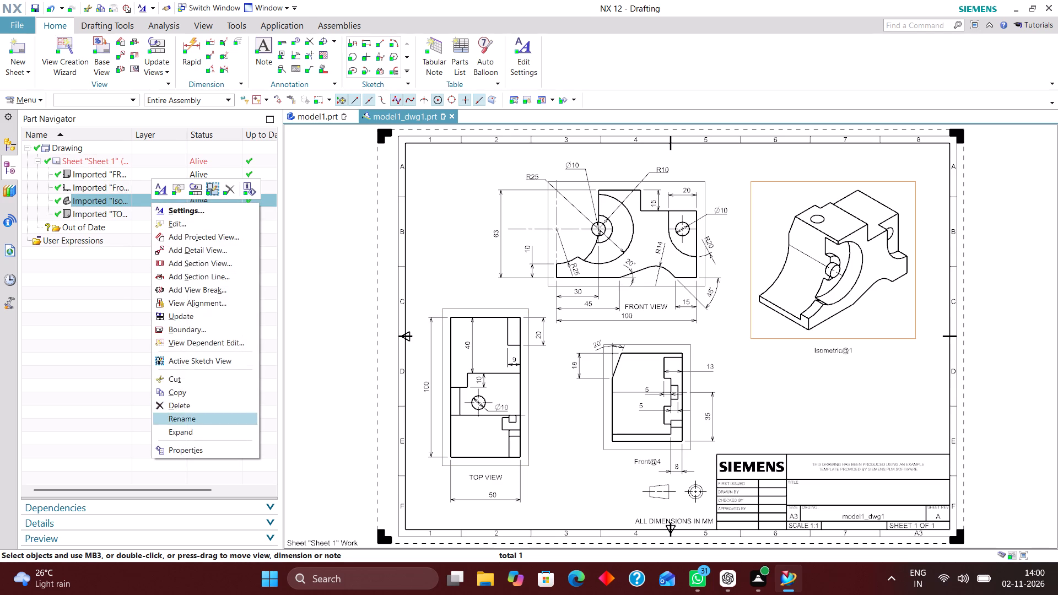
{"action": "left_click", "coordinate": [201, 416]}
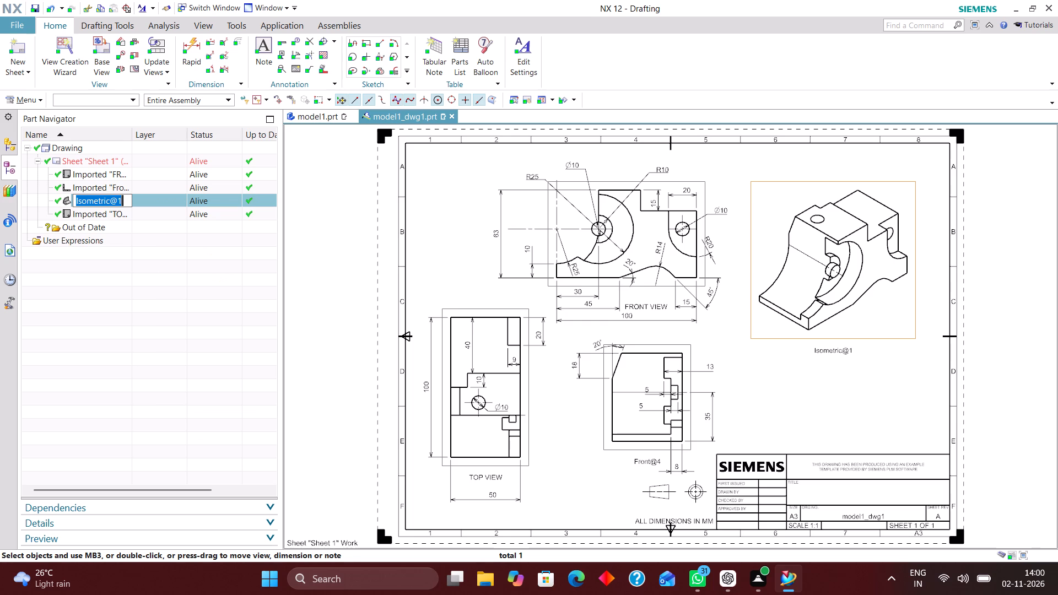
{"action": "type", "text": "ISOMETRIC VIEW"}
{"action": "key", "text": "Return"}
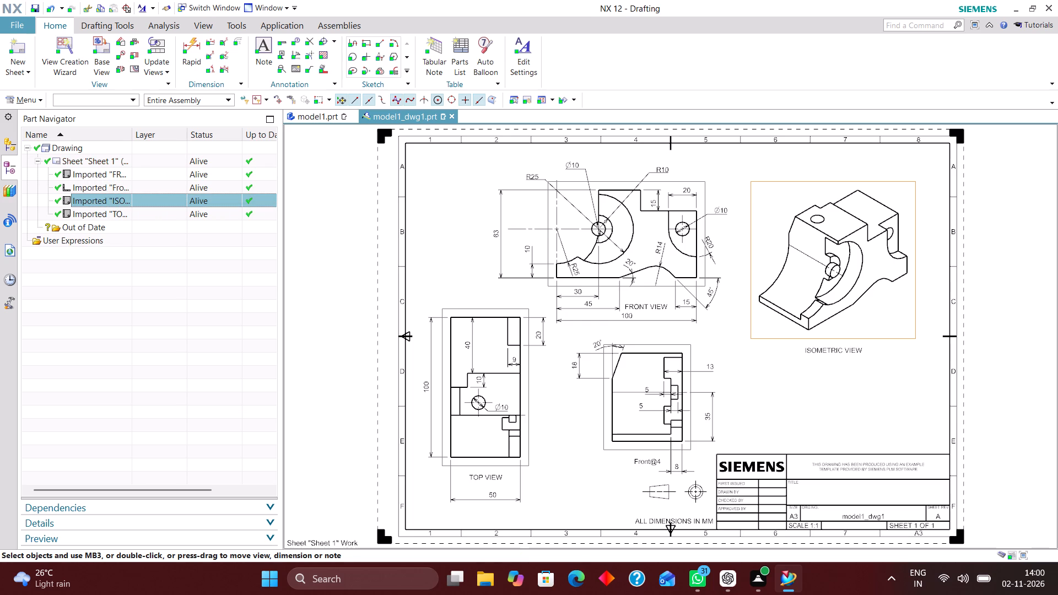
Rename the remaining view, labelled Front@4, as RIGHT VIEW.
{"action": "left_click", "coordinate": [138, 187]}
{"action": "right_click", "coordinate": [144, 188]}
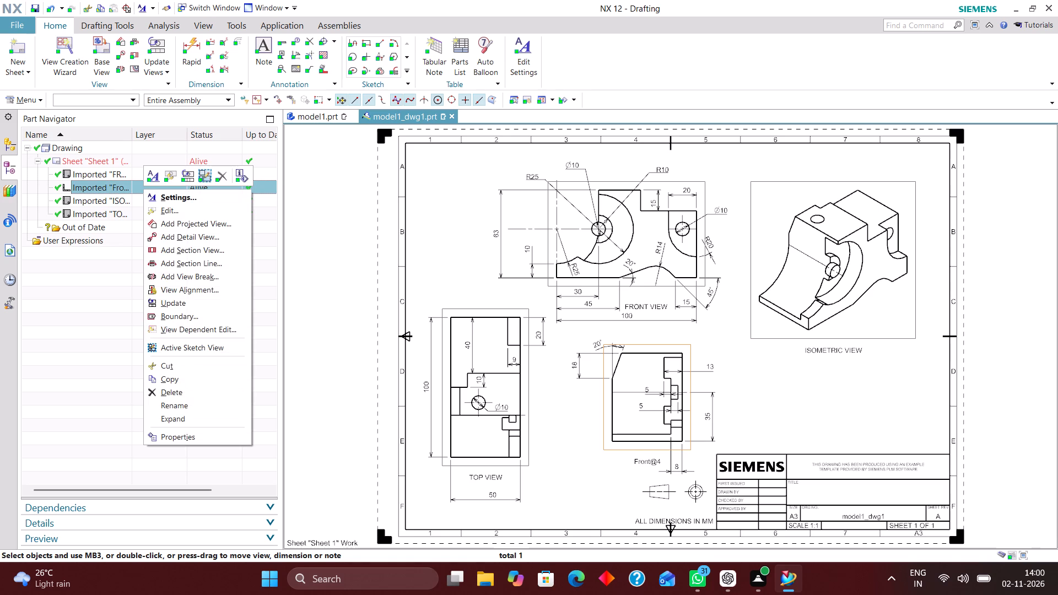
{"action": "left_click", "coordinate": [197, 405]}
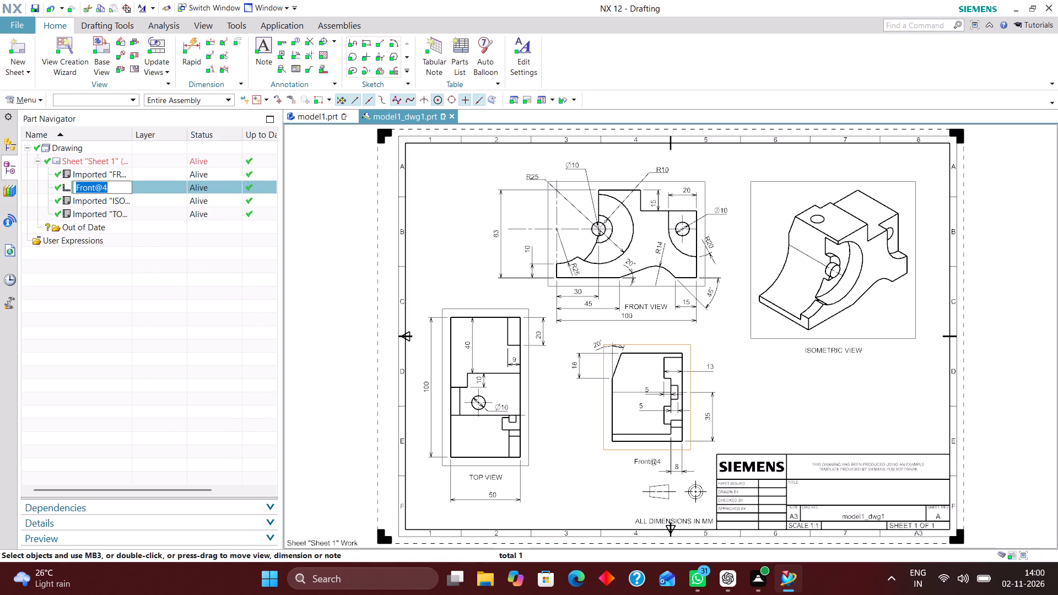
{"action": "type", "text": "RIH"}
{"action": "key", "text": "BackSpace"}
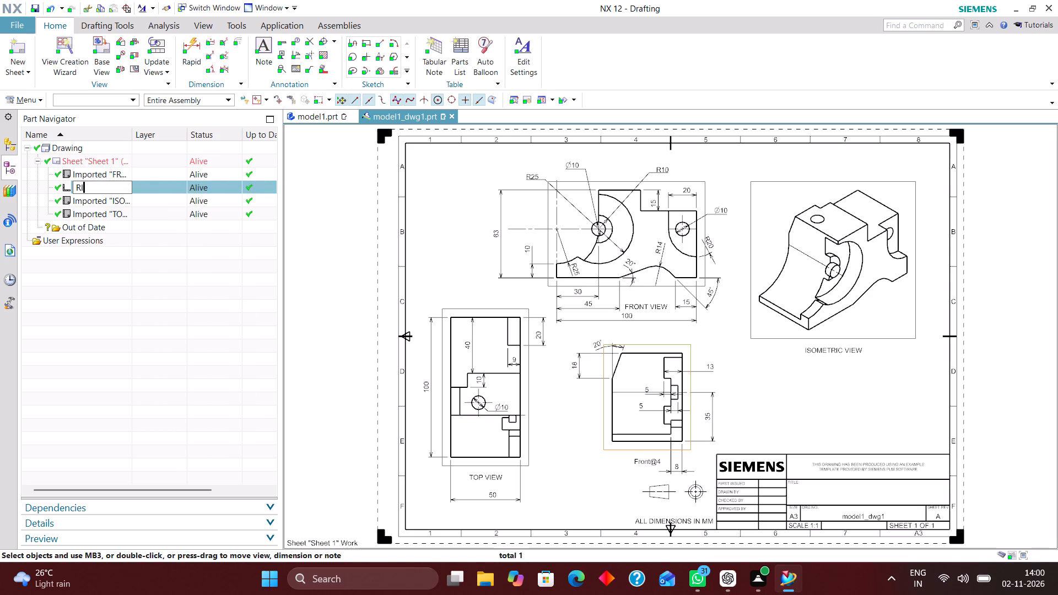
{"action": "type", "text": "GHT VIEW"}
{"action": "key", "text": "Return"}
{"action": "left_click", "coordinate": [768, 419]}
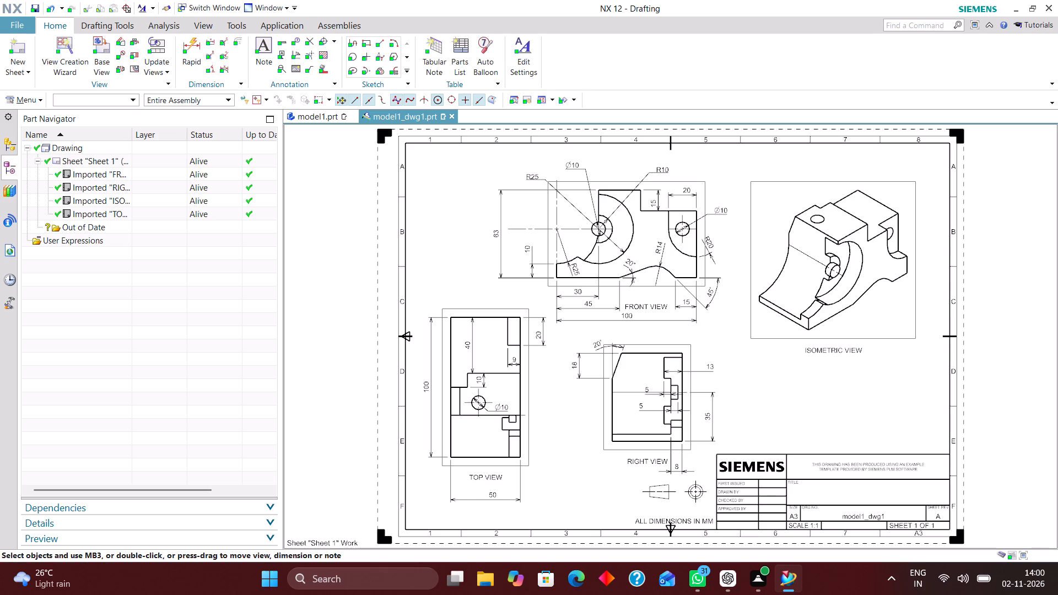
Move the FRONT VIEW label from below the front view to the clear space at its upper left, beside the R25 callout.
{"action": "scroll", "coordinate": [639, 326], "scroll_direction": "up", "scroll_amount": 2}
{"action": "scroll", "coordinate": [646, 347], "scroll_direction": "down", "scroll_amount": 3}
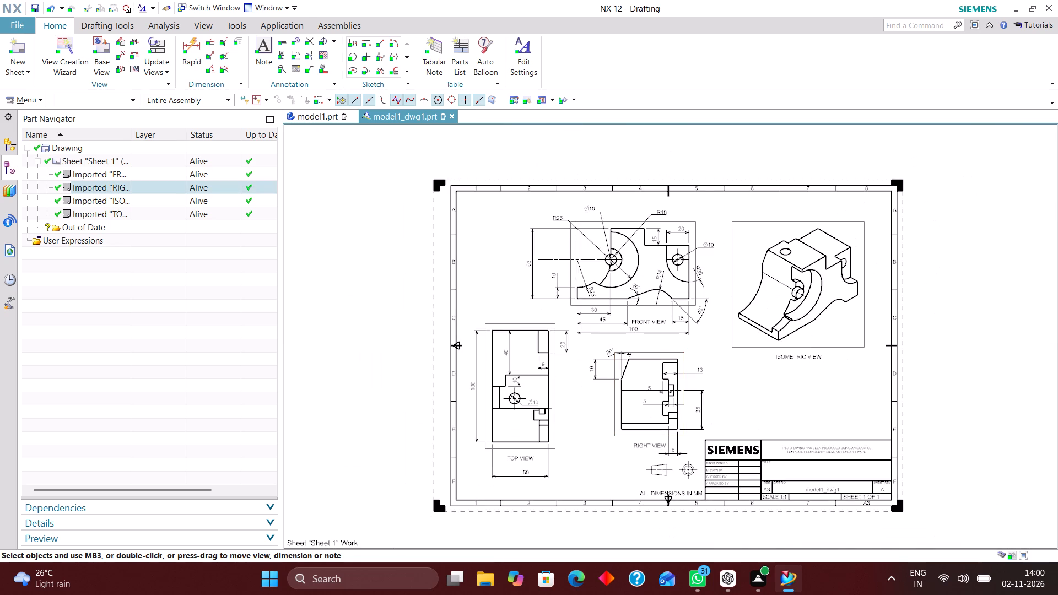
{"action": "scroll", "coordinate": [667, 326], "scroll_direction": "up", "scroll_amount": 2}
{"action": "left_click_drag", "start_coordinate": [652, 320], "coordinate": [438, 155]}
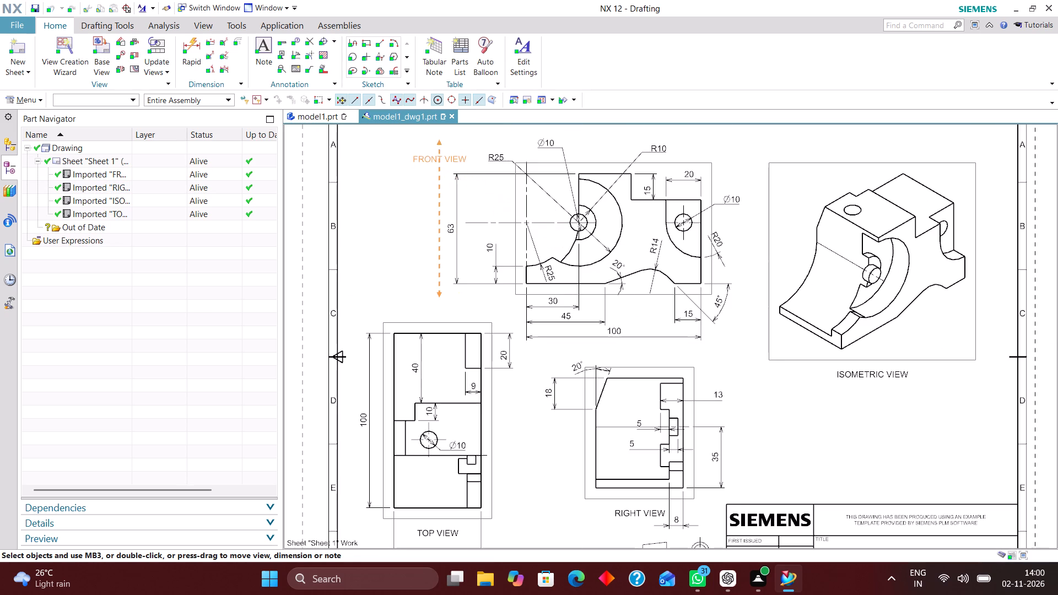
{"action": "left_click_drag", "start_coordinate": [438, 155], "coordinate": [445, 153]}
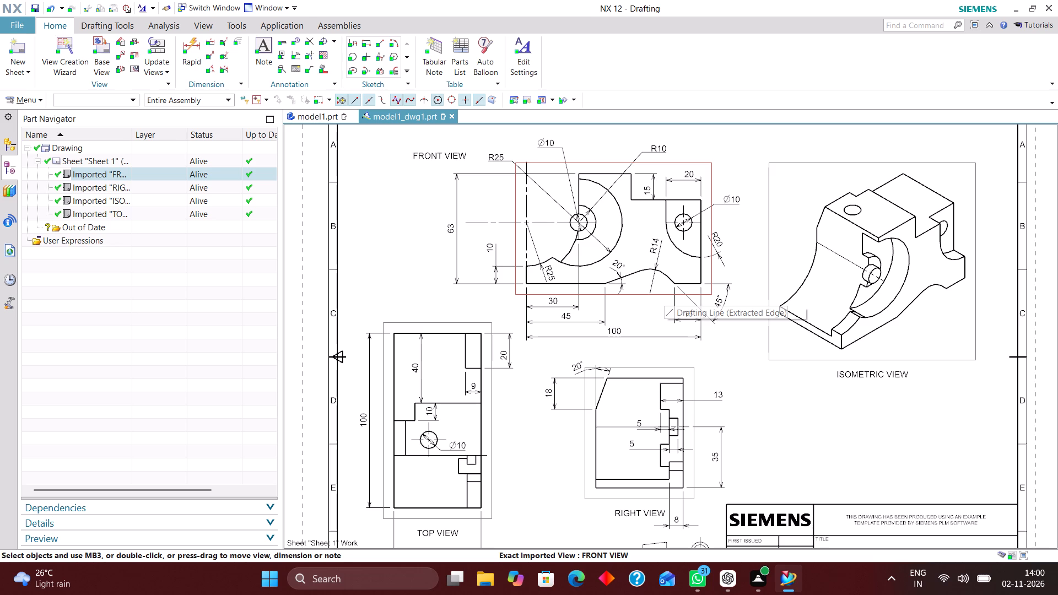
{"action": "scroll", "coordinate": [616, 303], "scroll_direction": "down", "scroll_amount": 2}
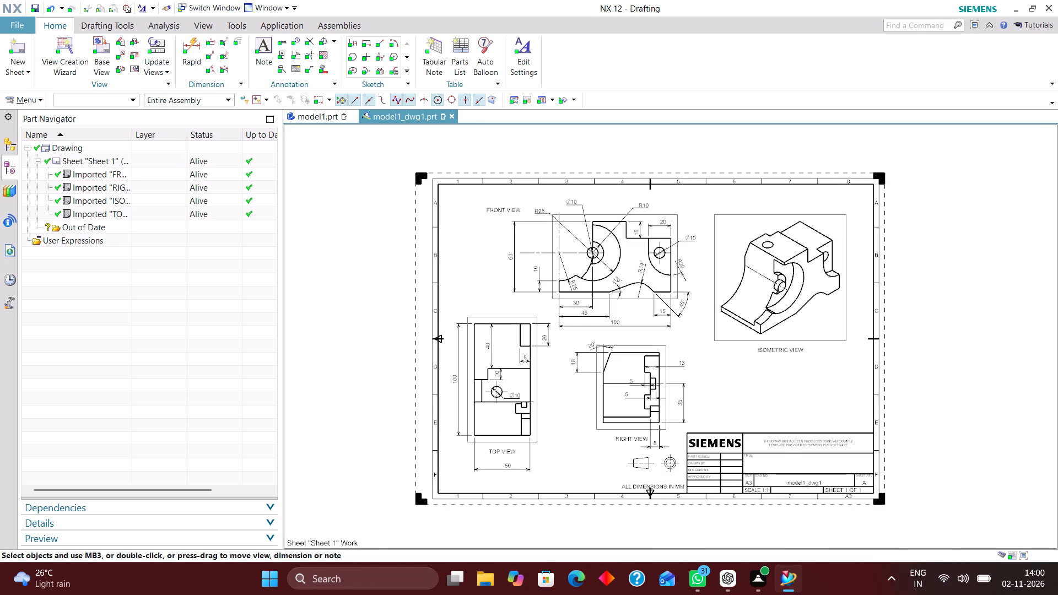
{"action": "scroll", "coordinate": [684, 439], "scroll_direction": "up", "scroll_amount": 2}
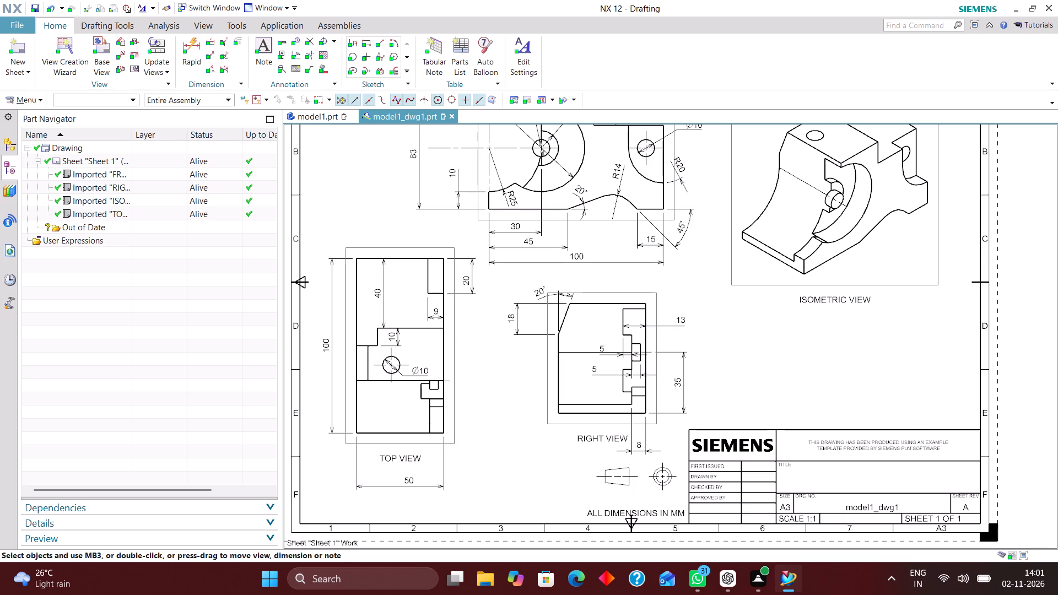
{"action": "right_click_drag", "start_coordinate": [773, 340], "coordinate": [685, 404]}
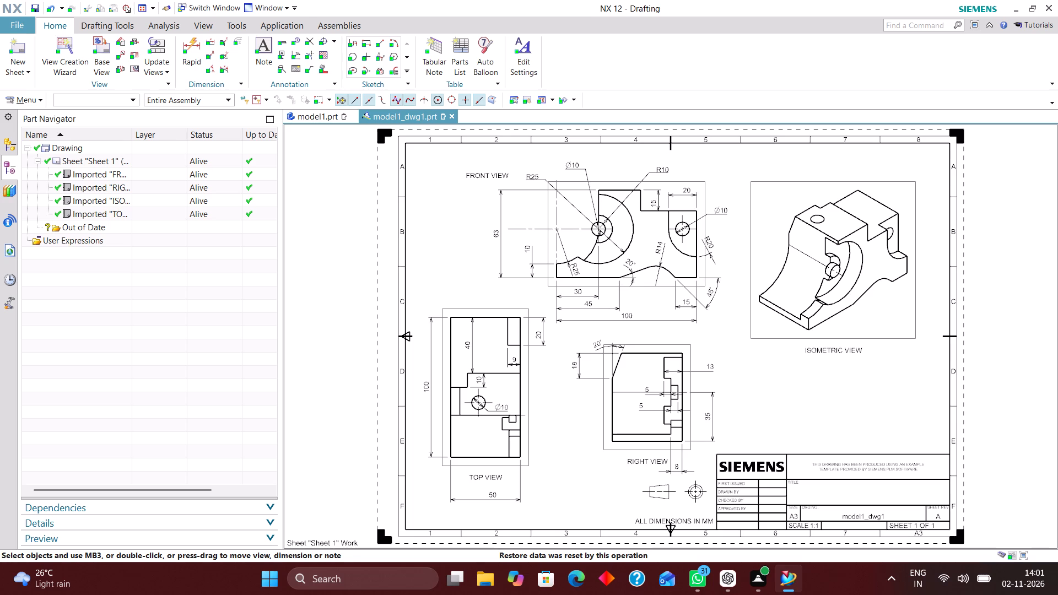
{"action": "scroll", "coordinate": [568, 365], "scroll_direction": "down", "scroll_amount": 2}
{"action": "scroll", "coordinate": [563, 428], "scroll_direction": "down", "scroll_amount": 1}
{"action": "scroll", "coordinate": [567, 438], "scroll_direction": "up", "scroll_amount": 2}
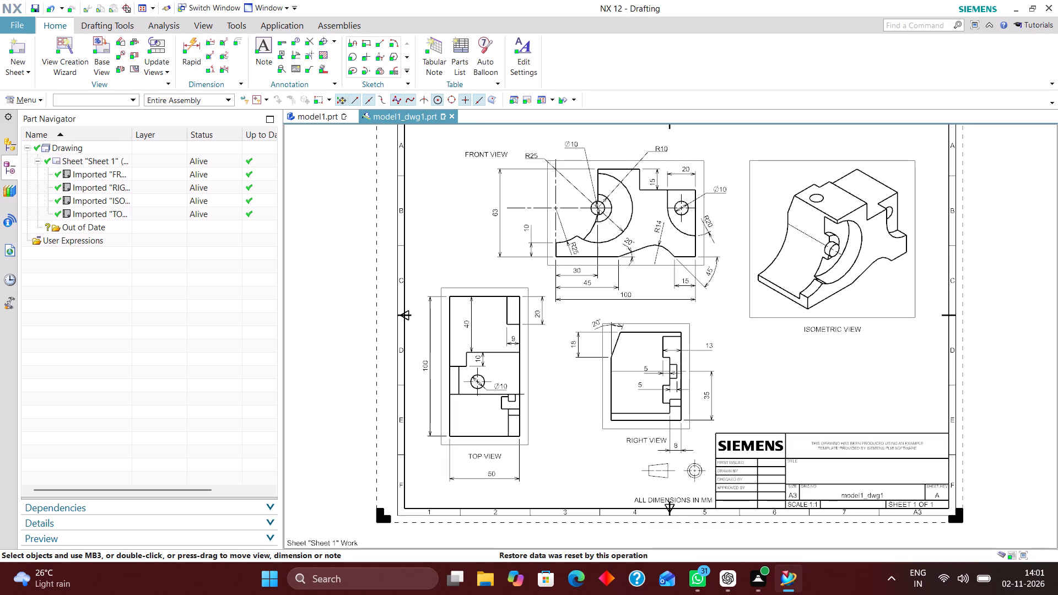
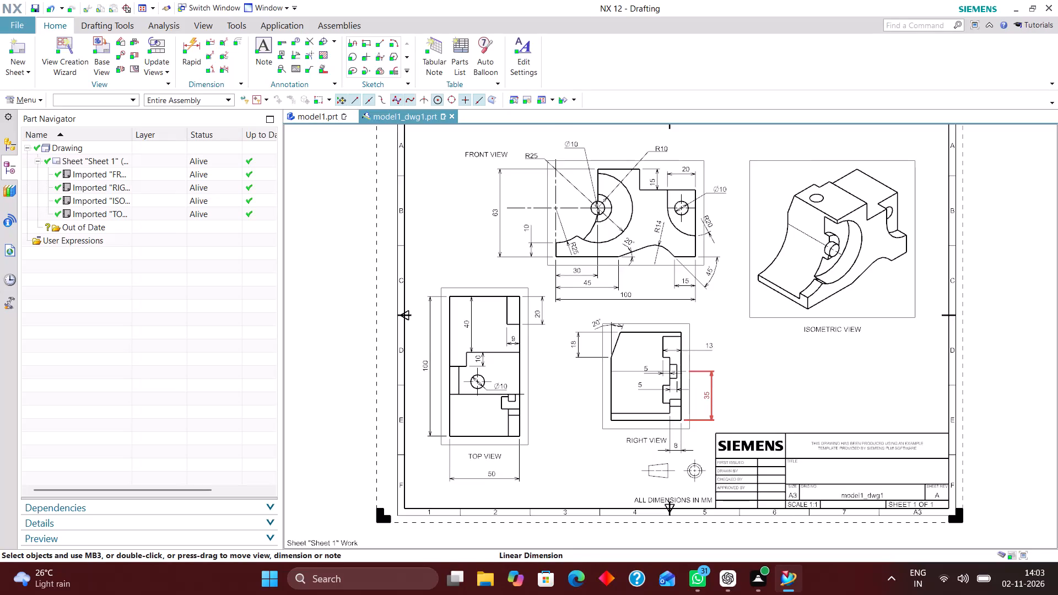
Open the layer settings for the drawing sheet to make the title block editable.
{"action": "scroll", "coordinate": [836, 376], "scroll_direction": "up", "scroll_amount": 3}
{"action": "scroll", "coordinate": [821, 367], "scroll_direction": "down", "scroll_amount": 2}
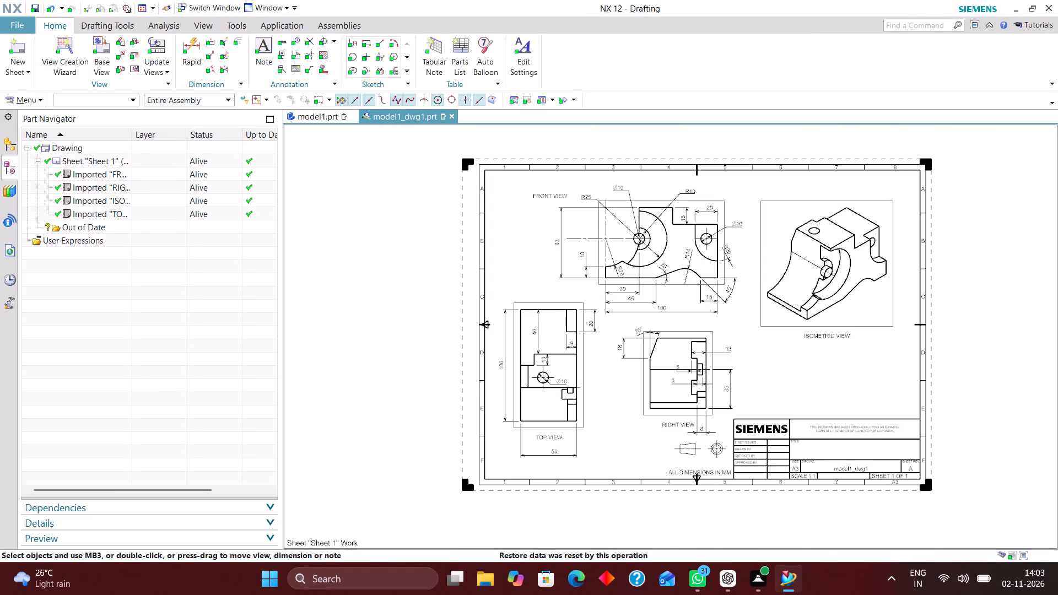
{"action": "right_click_drag", "start_coordinate": [818, 366], "coordinate": [796, 404]}
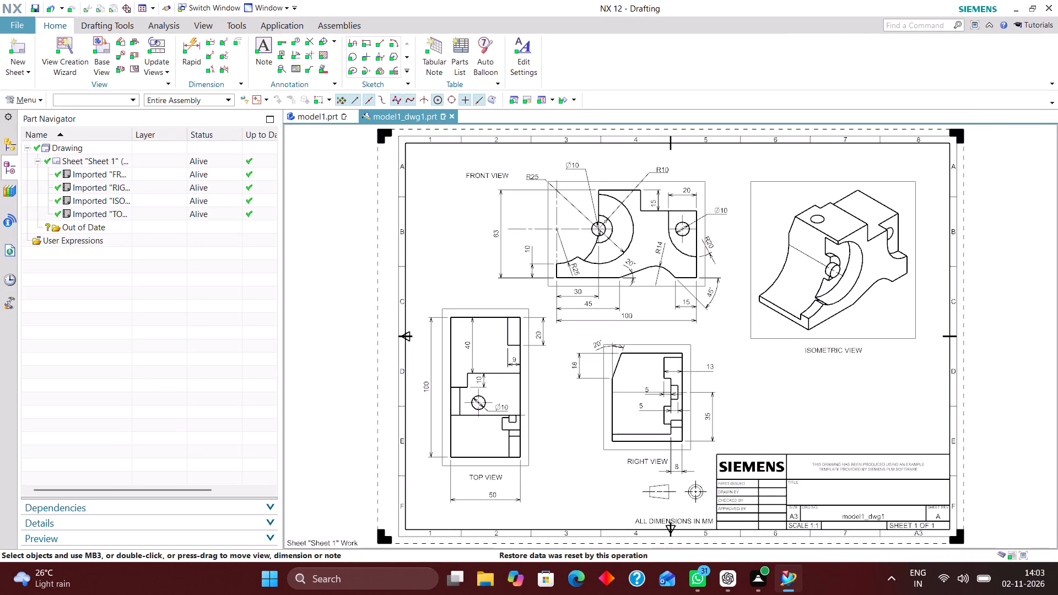
{"action": "key", "text": "ctrl+l"}
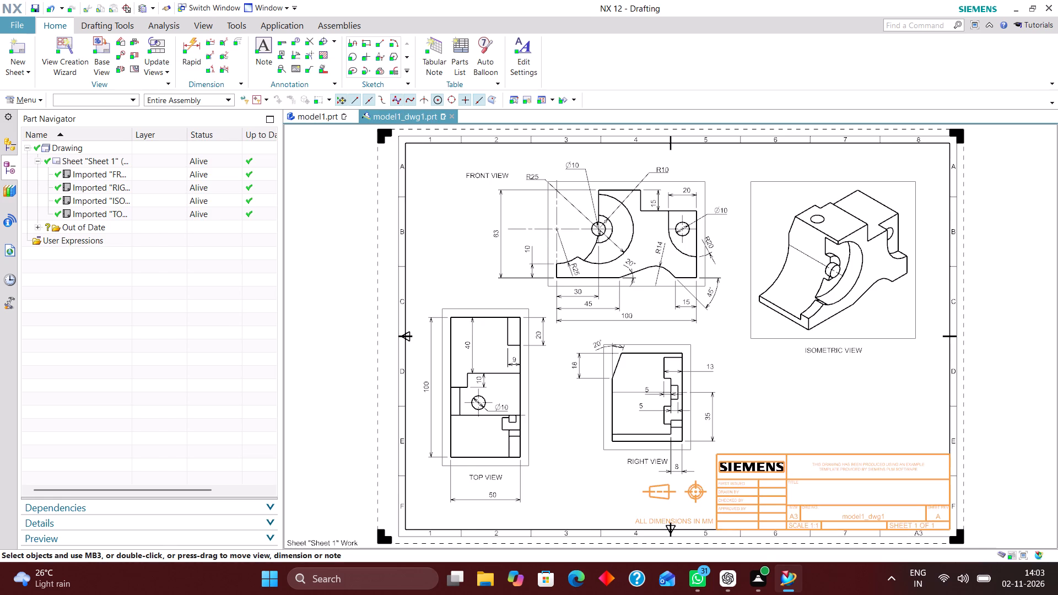
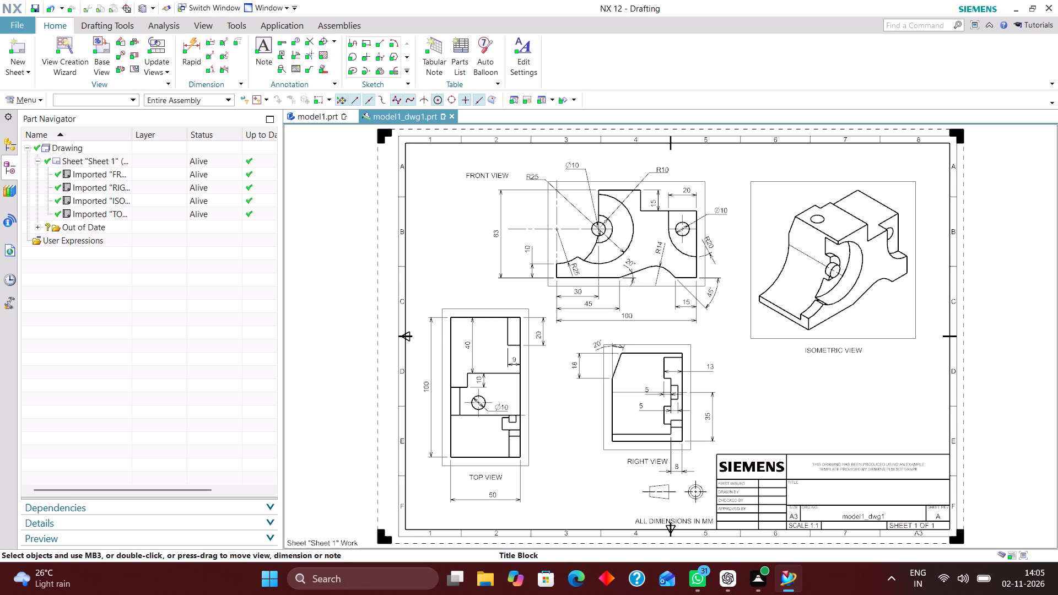
Review the drawing sheet and its layer settings without changing any layer.
{"action": "scroll", "coordinate": [768, 424], "scroll_direction": "up", "scroll_amount": 4}
{"action": "scroll", "coordinate": [695, 370], "scroll_direction": "down", "scroll_amount": 5}
{"action": "scroll", "coordinate": [709, 385], "scroll_direction": "up", "scroll_amount": 2}
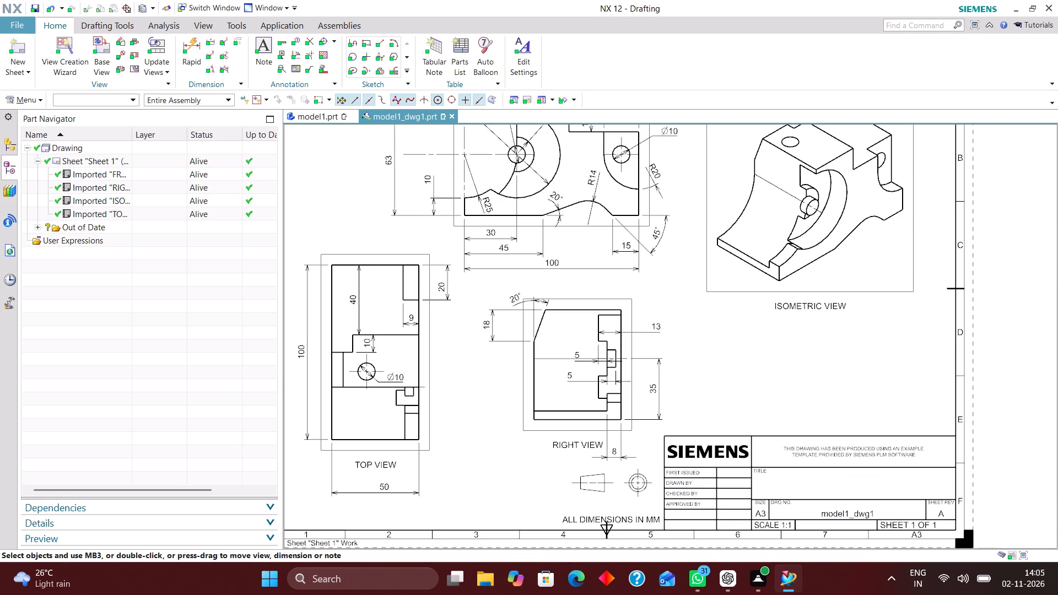
{"action": "right_click_drag", "start_coordinate": [751, 346], "coordinate": [699, 420]}
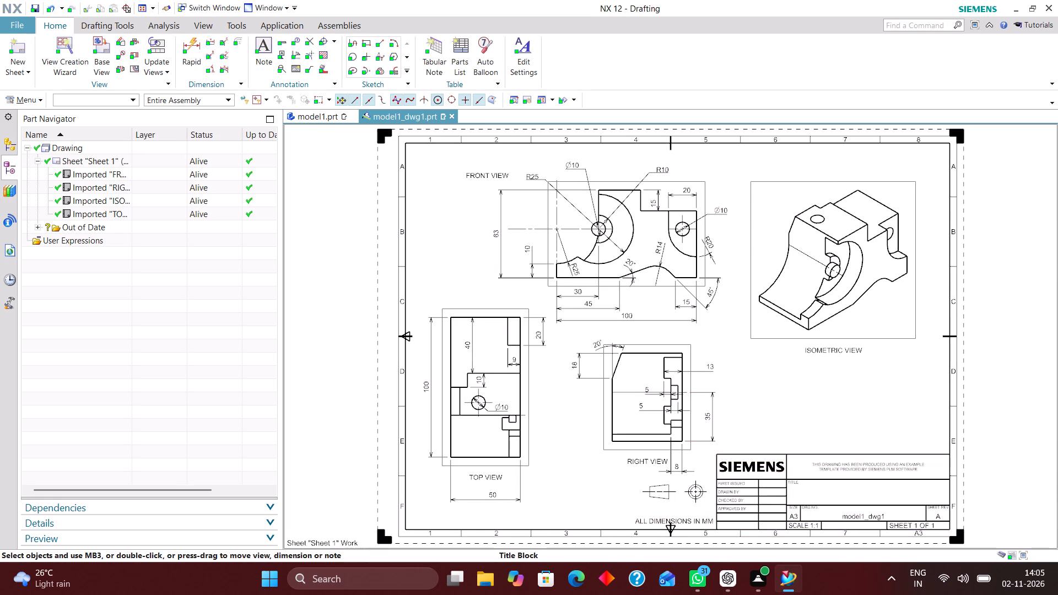
{"action": "key", "text": "ctrl+l"}
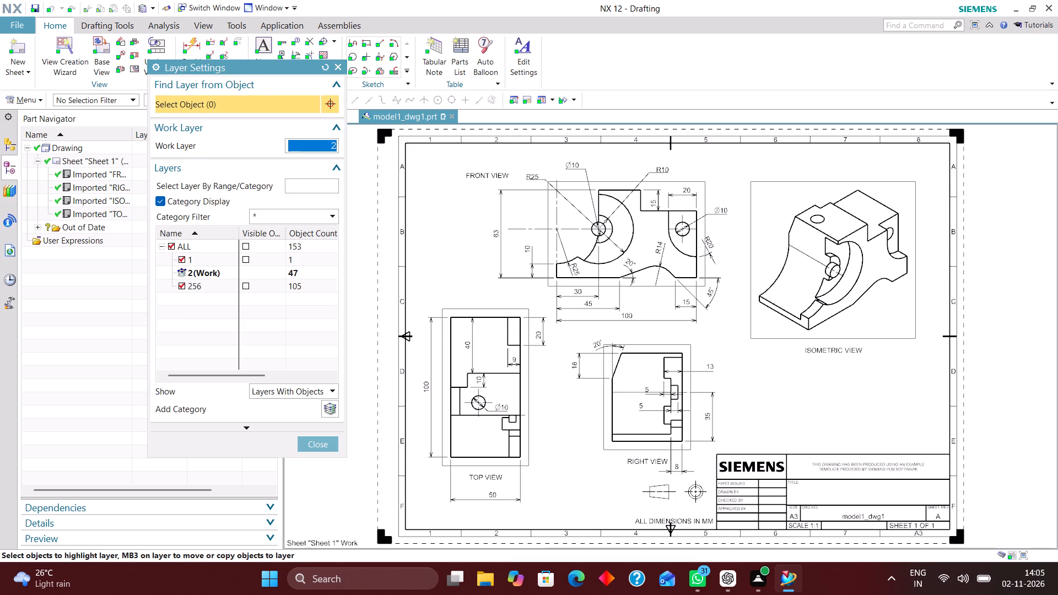
{"action": "left_click", "coordinate": [325, 440]}
Populate the title block with issue date 2-11-2026, the drafter's name, XXX for checked and approved, and a MATERIAL row reading STEEL.
{"action": "right_click", "coordinate": [717, 472]}
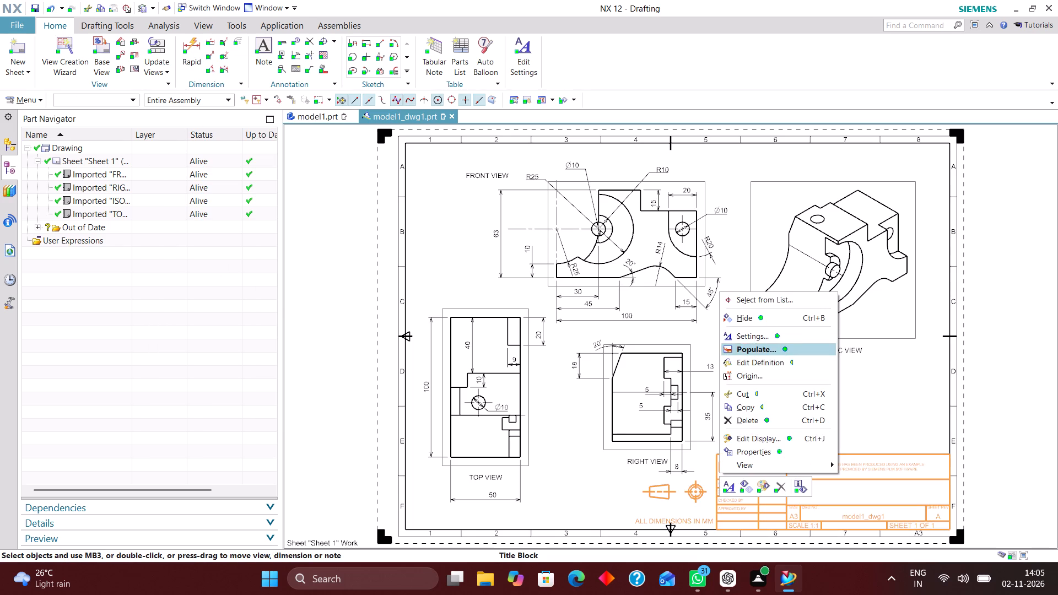
{"action": "left_click", "coordinate": [759, 350]}
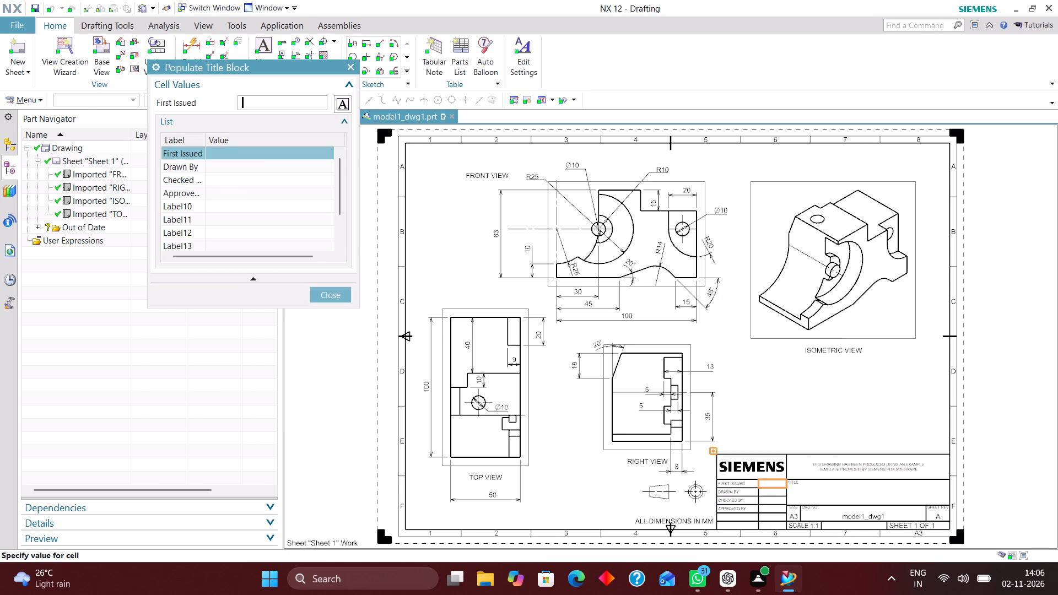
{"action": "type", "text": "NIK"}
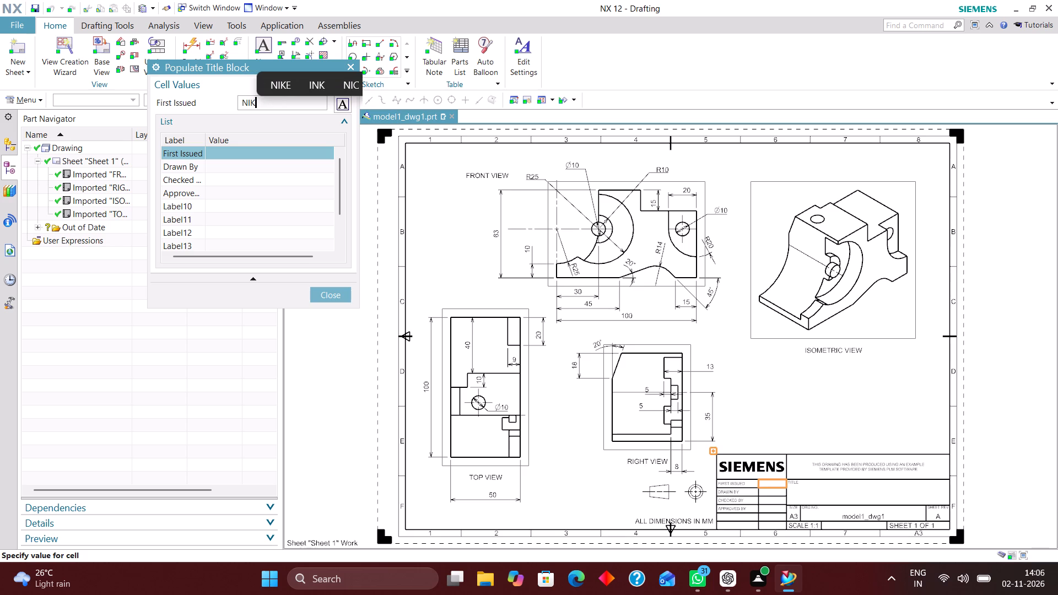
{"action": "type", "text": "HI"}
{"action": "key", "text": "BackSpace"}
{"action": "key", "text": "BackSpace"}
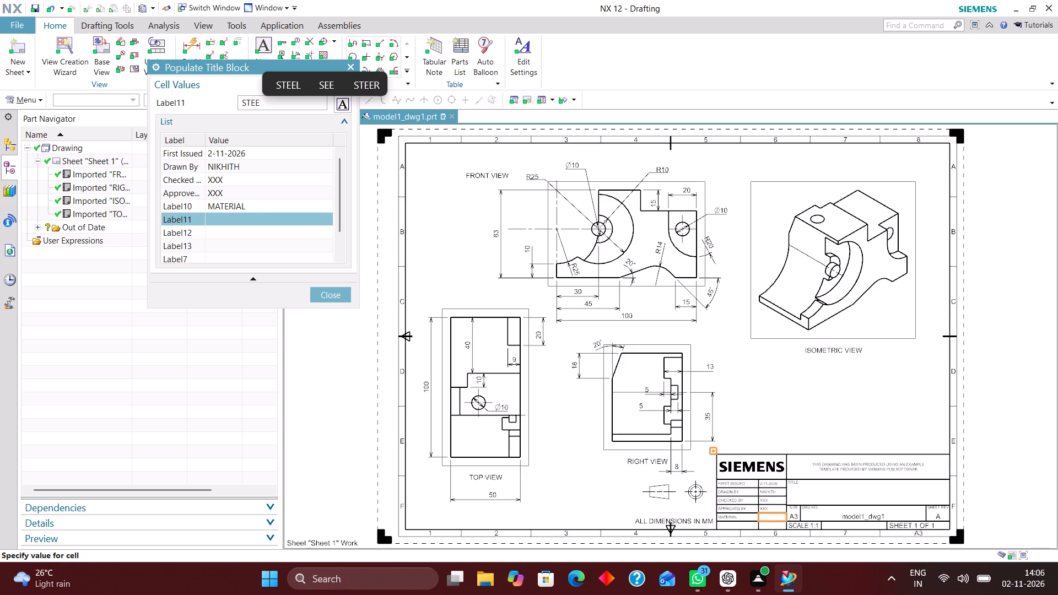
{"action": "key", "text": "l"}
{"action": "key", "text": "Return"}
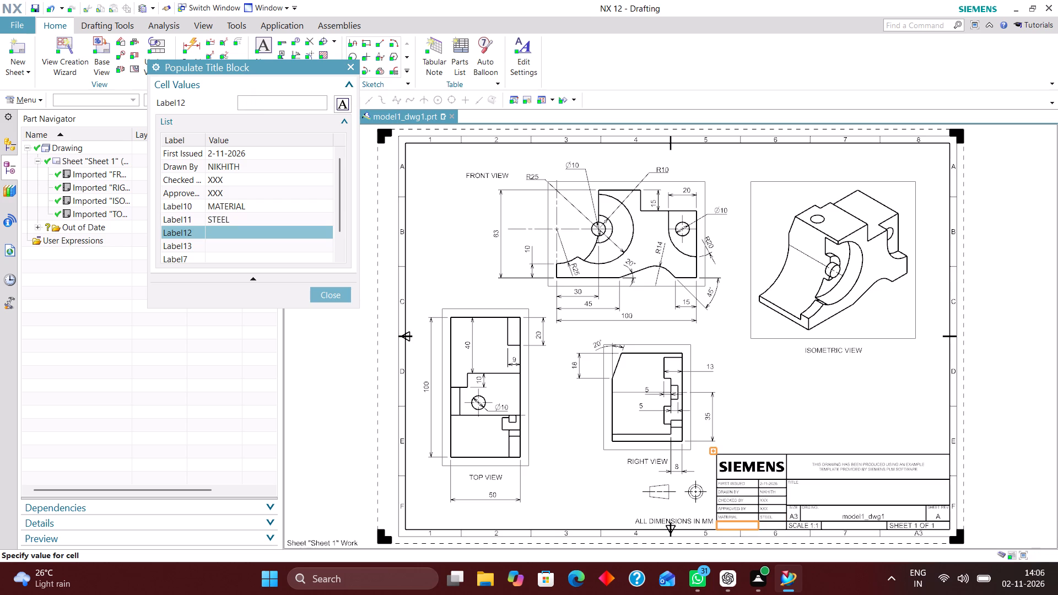
Label the title block row below the material WEIGHT (kg) and leave its value cell blank.
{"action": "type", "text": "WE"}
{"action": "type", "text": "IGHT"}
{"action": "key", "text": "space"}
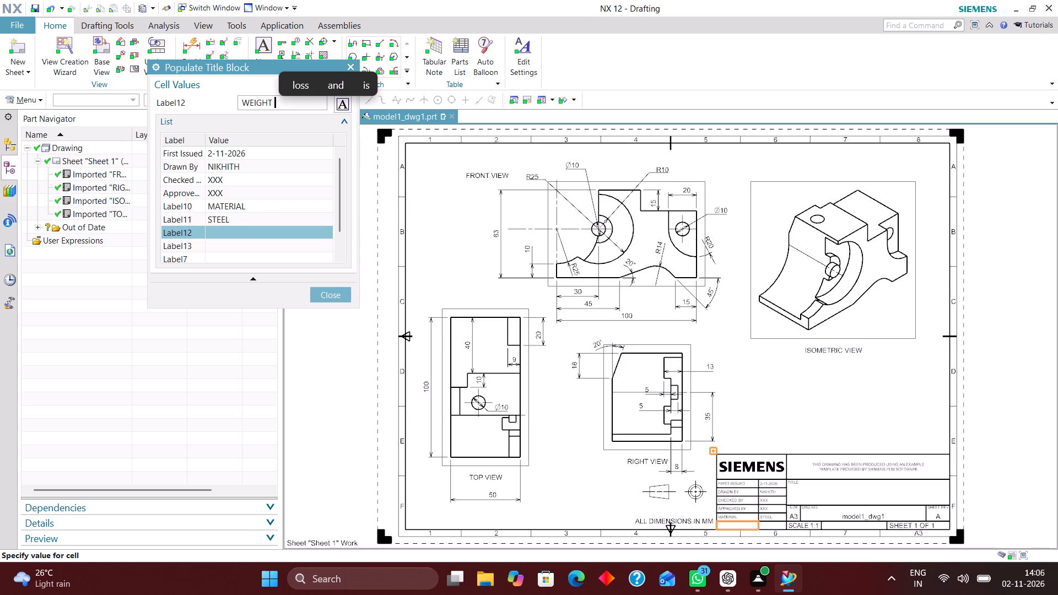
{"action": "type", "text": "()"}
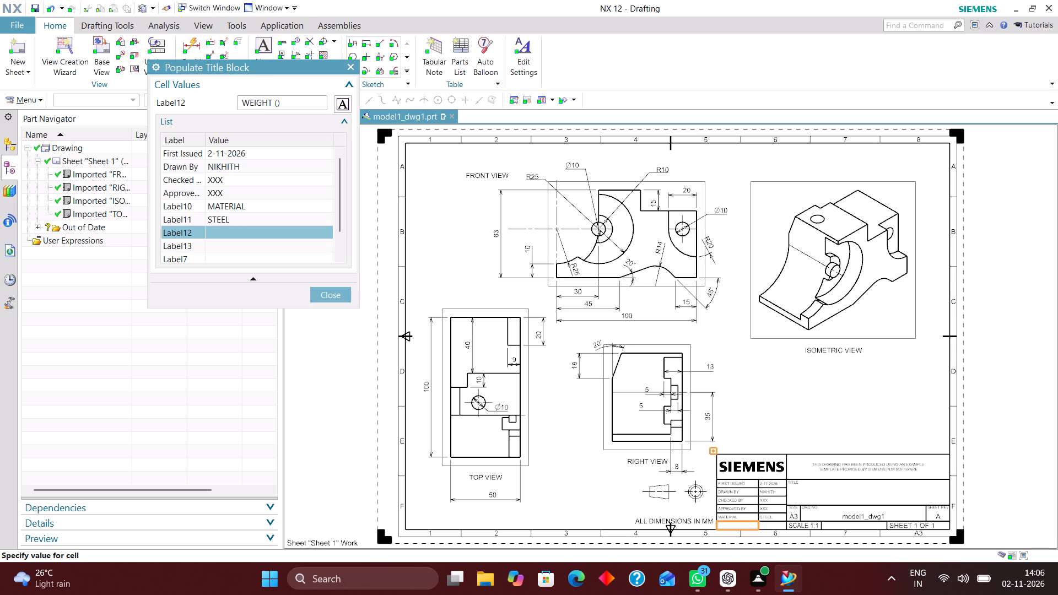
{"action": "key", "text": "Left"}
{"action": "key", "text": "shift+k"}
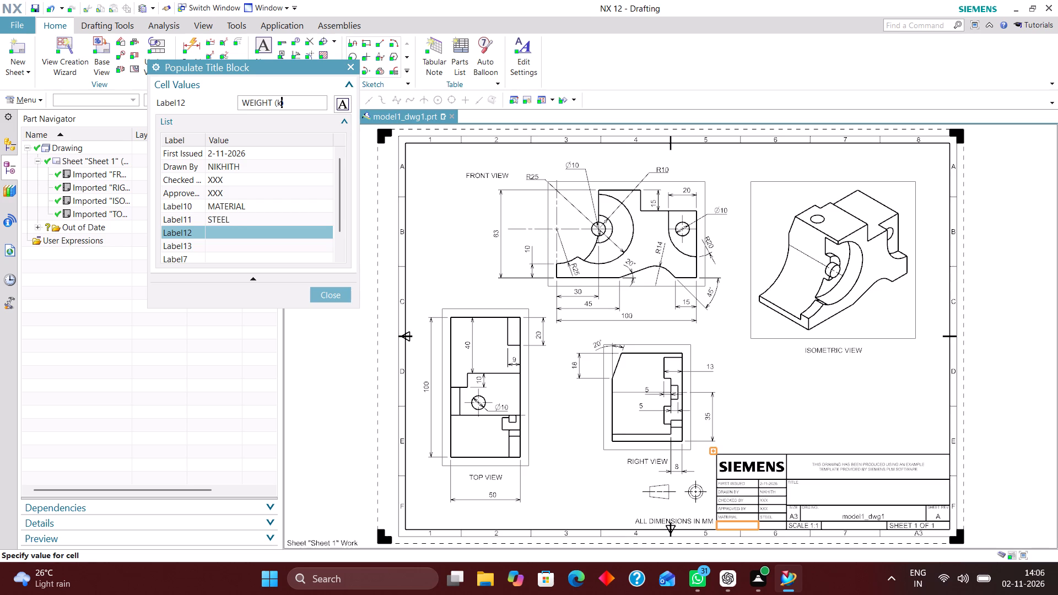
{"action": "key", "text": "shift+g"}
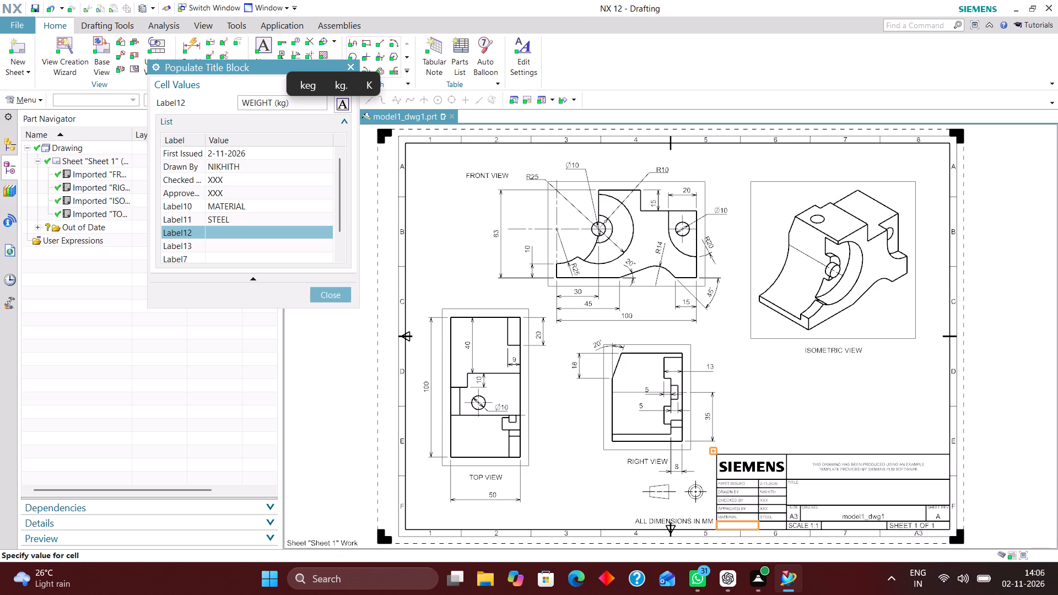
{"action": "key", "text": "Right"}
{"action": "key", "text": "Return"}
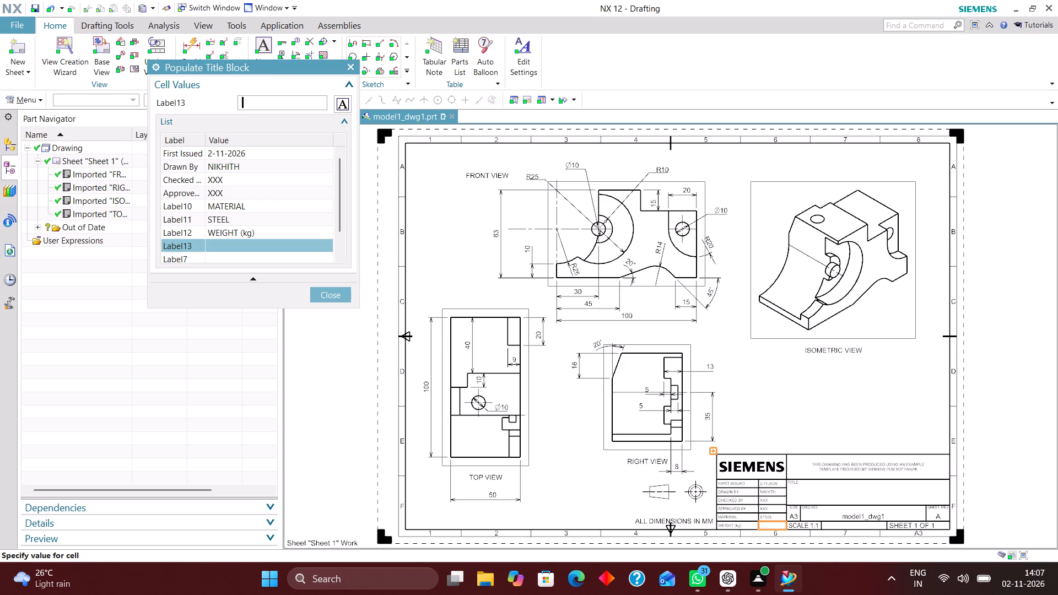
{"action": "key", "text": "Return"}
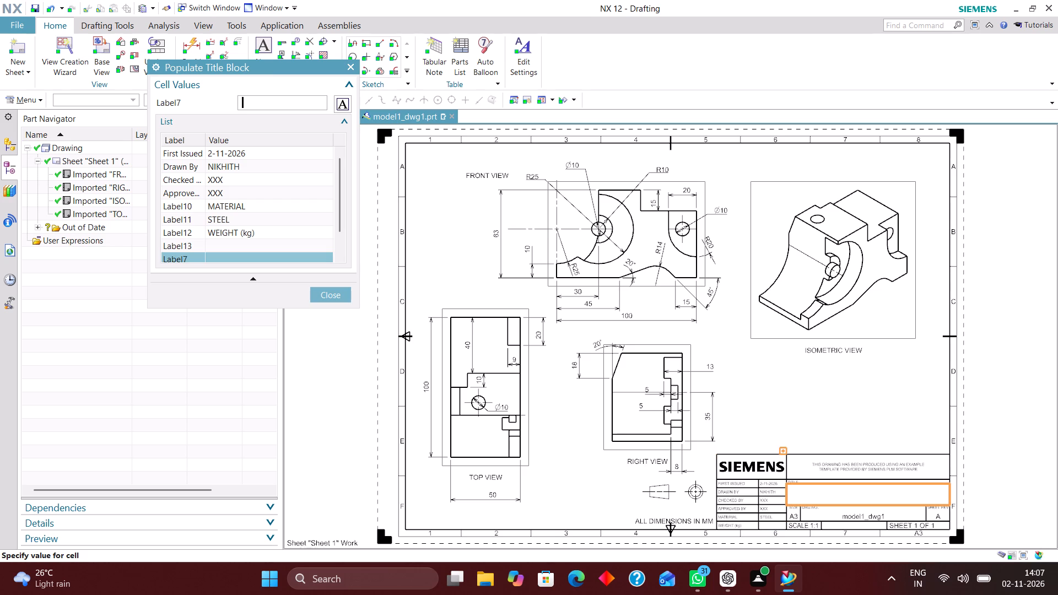
Fill the title block's title cell with PIVOT CLAMP SUPPORT BRACKET, all in capitals, by pasting the copied name and correcting its case.
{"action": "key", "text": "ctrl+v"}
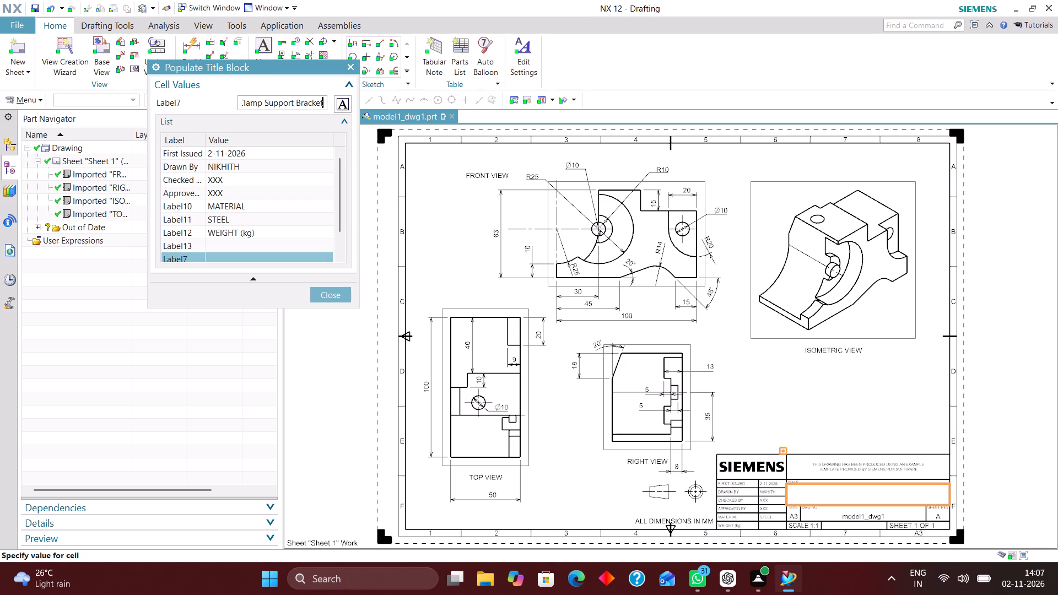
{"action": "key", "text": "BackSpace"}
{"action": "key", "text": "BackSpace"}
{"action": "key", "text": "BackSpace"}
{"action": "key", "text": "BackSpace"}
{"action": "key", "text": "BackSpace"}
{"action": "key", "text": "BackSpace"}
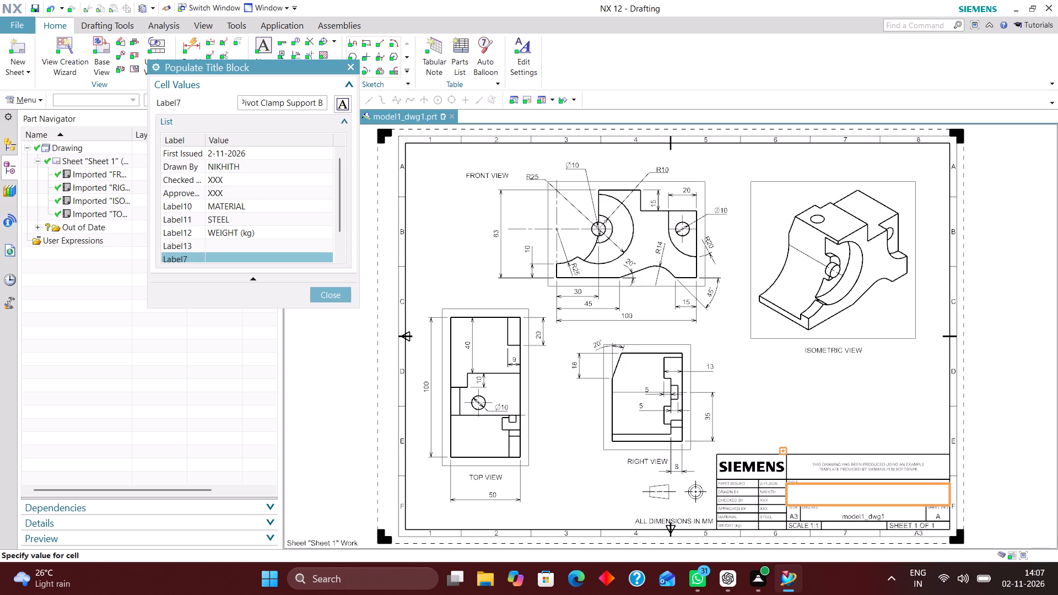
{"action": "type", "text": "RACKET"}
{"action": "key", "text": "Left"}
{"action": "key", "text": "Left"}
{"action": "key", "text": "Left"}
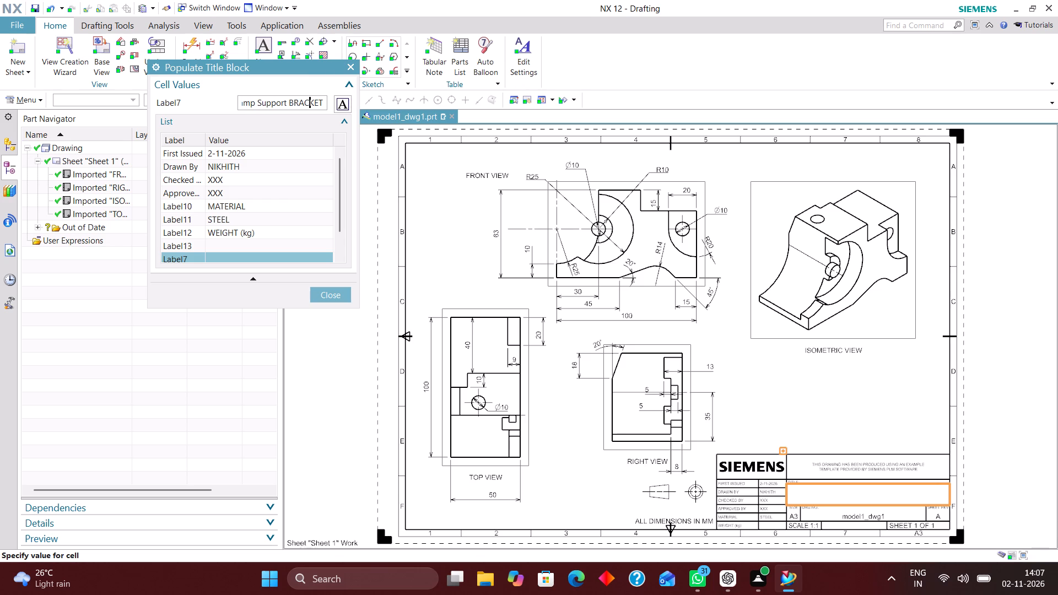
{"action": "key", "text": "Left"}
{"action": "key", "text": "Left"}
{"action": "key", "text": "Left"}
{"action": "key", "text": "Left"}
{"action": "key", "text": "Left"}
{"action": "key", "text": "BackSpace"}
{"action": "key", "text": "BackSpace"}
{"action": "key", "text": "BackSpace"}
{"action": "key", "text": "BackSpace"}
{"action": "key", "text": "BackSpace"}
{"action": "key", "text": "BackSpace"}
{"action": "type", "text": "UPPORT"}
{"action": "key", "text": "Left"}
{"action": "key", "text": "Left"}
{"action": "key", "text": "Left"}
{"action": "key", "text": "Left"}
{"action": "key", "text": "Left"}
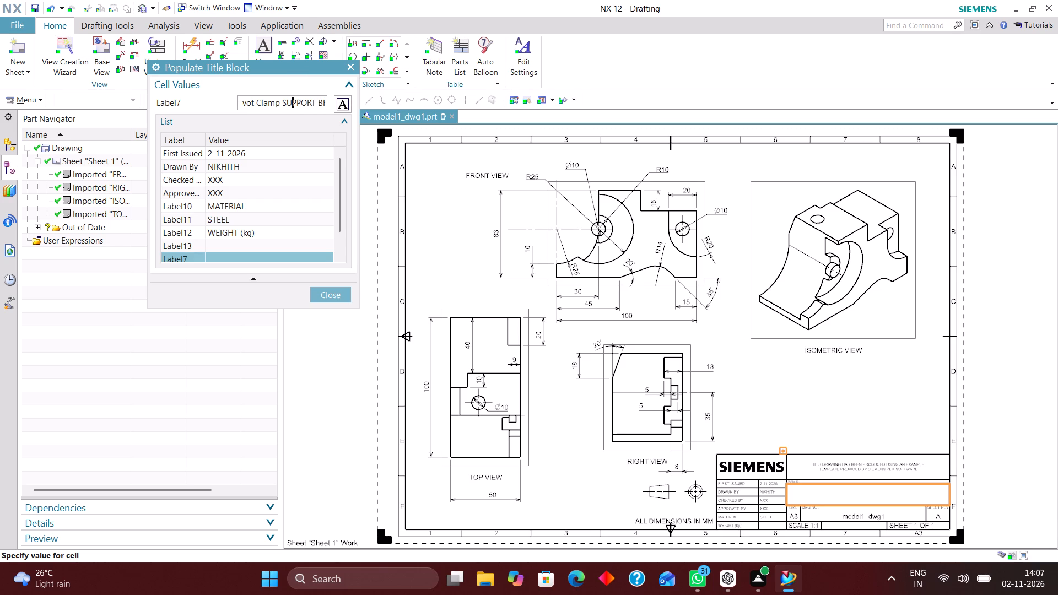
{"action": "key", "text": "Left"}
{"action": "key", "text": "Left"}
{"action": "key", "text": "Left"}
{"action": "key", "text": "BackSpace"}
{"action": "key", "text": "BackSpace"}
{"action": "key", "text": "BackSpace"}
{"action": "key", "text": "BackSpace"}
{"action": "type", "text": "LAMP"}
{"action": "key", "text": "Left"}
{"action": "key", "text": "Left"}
{"action": "key", "text": "Left"}
{"action": "key", "text": "Left"}
{"action": "key", "text": "Left"}
{"action": "key", "text": "Left"}
{"action": "key", "text": "Left"}
{"action": "key", "text": "Left"}
{"action": "key", "text": "Left"}
{"action": "key", "text": "Left"}
{"action": "key", "text": "Left"}
{"action": "key", "text": "Left"}
{"action": "key", "text": "Left"}
{"action": "key", "text": "Left"}
{"action": "key", "text": "Left"}
{"action": "key", "text": "Left"}
{"action": "key", "text": "Left"}
{"action": "key", "text": "Left"}
{"action": "key", "text": "Left"}
{"action": "key", "text": "Left"}
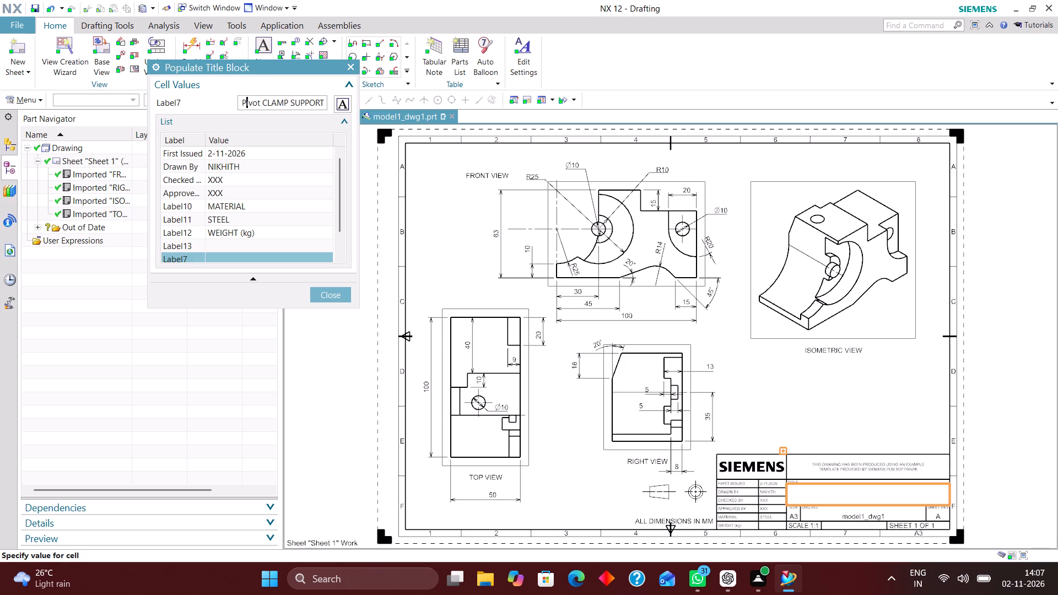
{"action": "key", "text": "Right"}
{"action": "key", "text": "Right"}
{"action": "key", "text": "Right"}
{"action": "key", "text": "Right"}
{"action": "key", "text": "Right"}
{"action": "key", "text": "BackSpace"}
{"action": "key", "text": "BackSpace"}
{"action": "key", "text": "BackSpace"}
{"action": "key", "text": "BackSpace"}
{"action": "type", "text": "IVOT"}
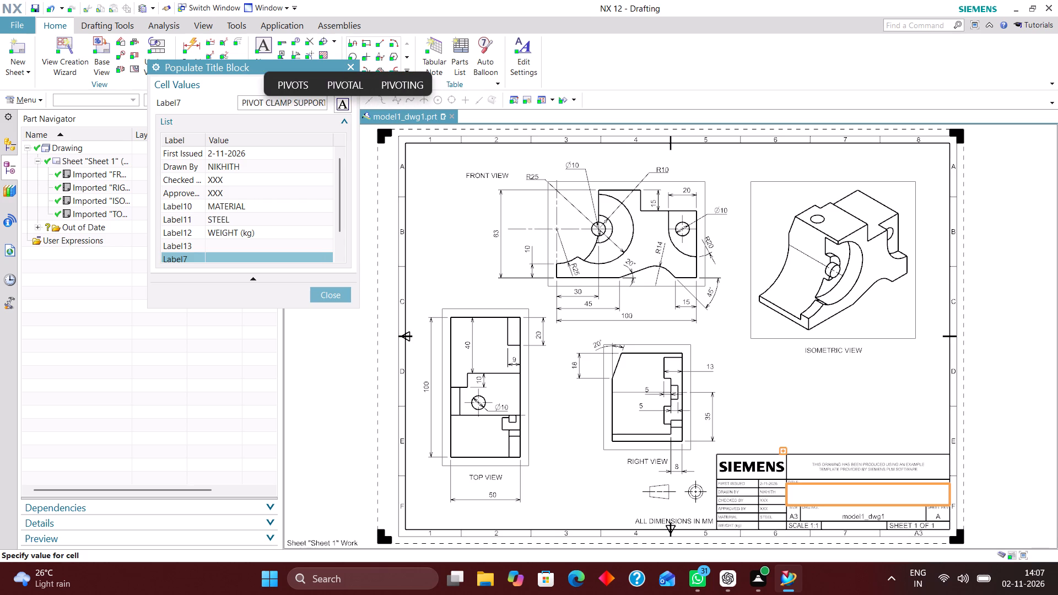
{"action": "key", "text": "Return"}
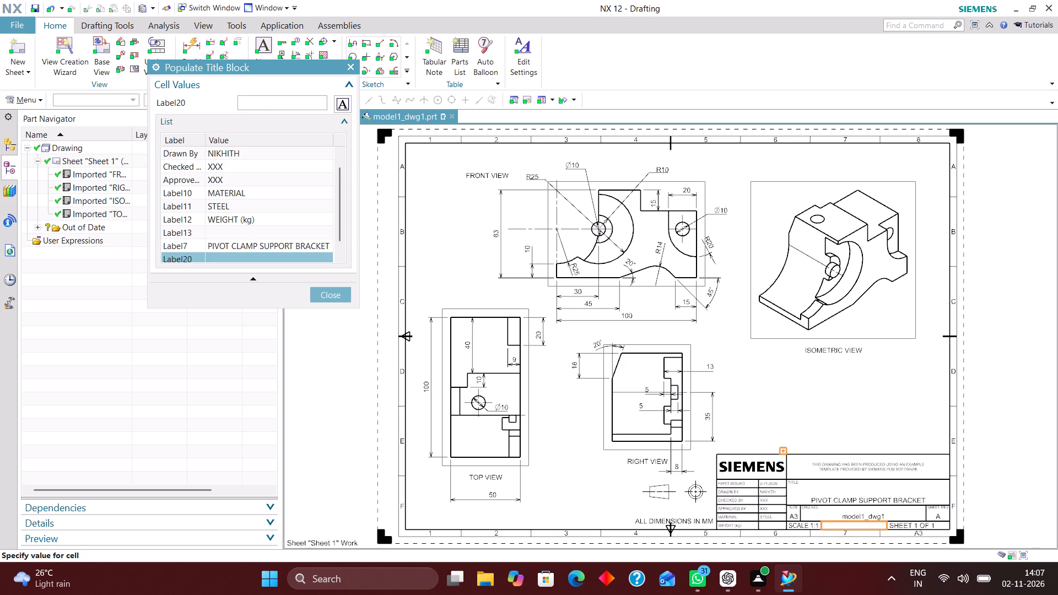
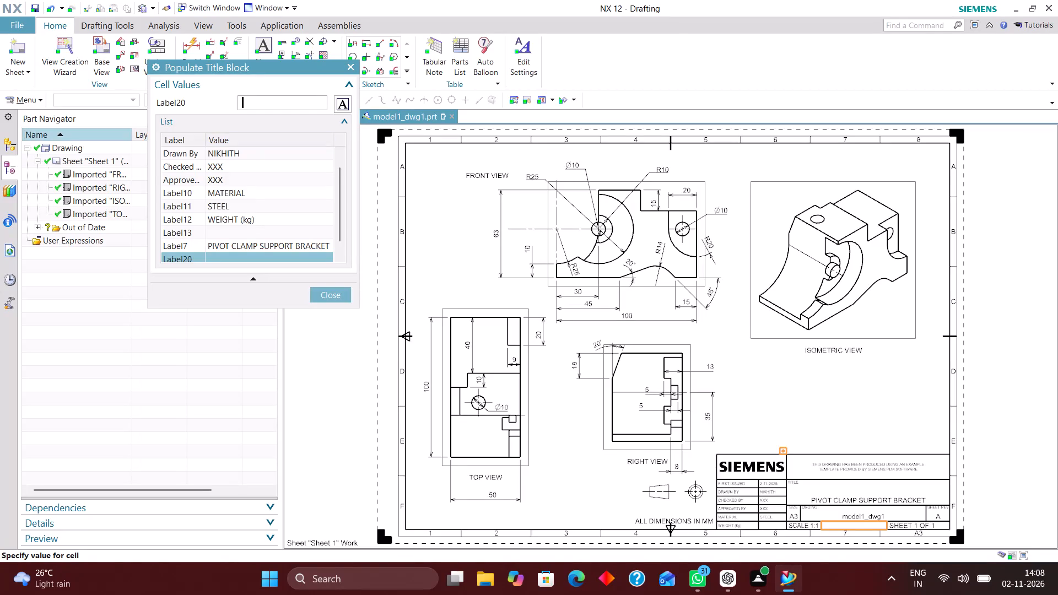
Fill the empty title block cell beside SCALE 1:1 with XXX and finish populating.
{"action": "scroll", "coordinate": [258, 193], "scroll_direction": "down", "scroll_amount": 4}
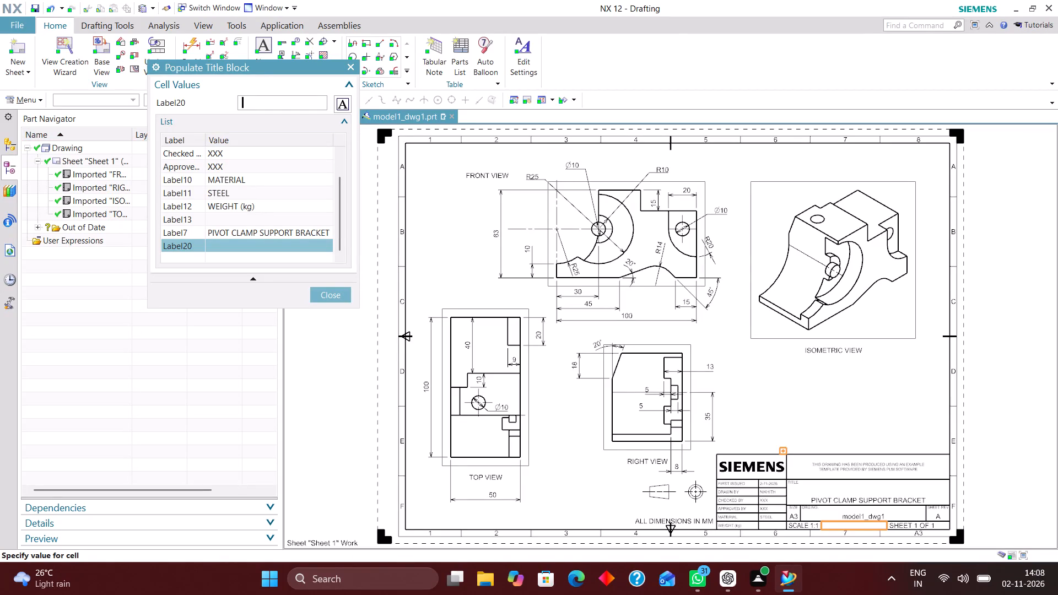
{"action": "type", "text": "XXX"}
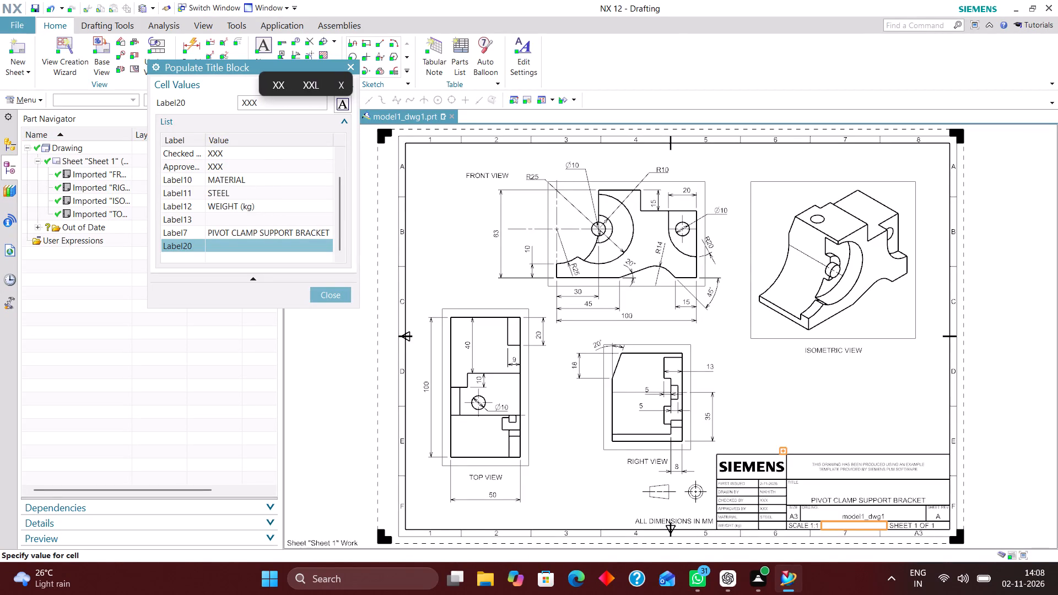
{"action": "key", "text": "Return"}
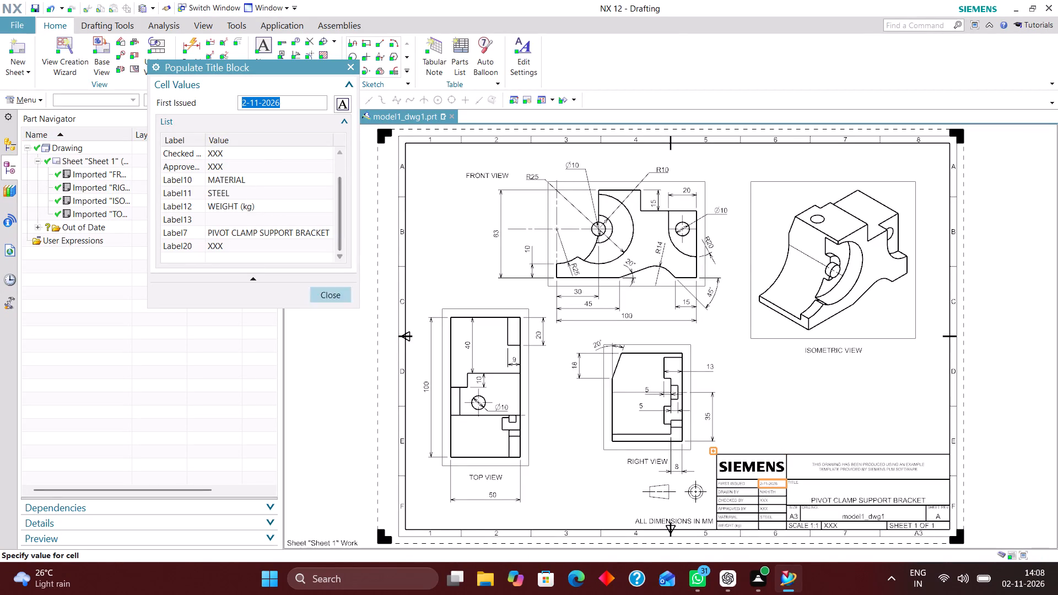
{"action": "left_click", "coordinate": [329, 296]}
Switch to the model1 part and update its weight data in the displayed part properties.
{"action": "left_click", "coordinate": [306, 110]}
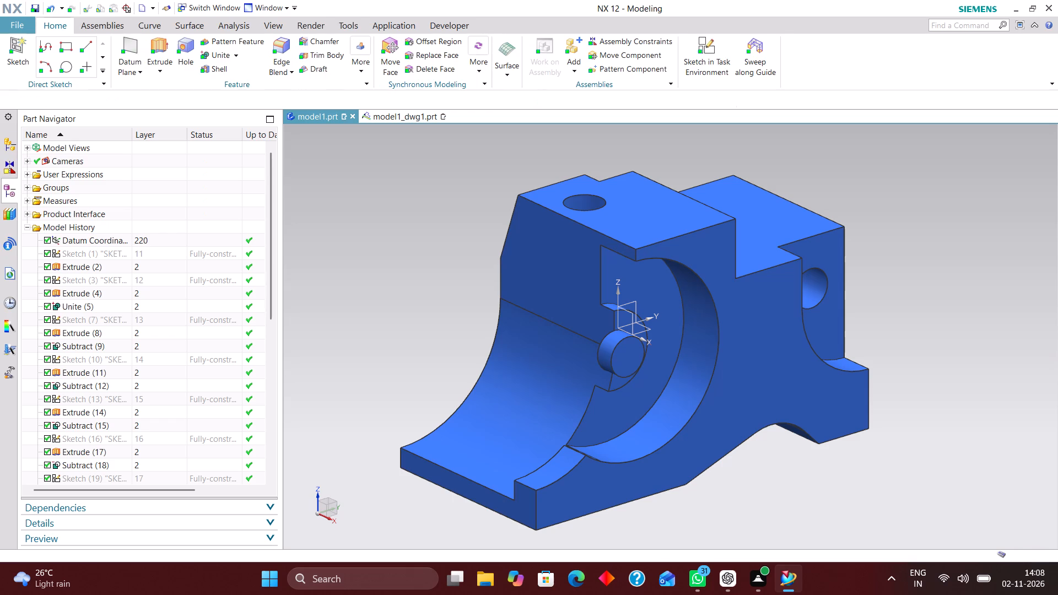
{"action": "left_click", "coordinate": [27, 94]}
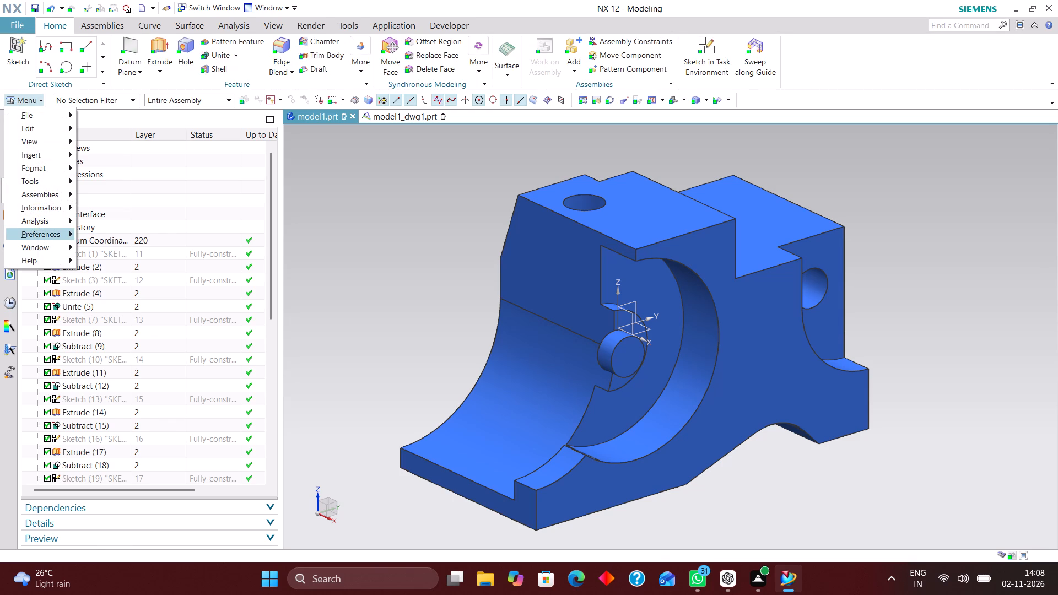
{"action": "left_click", "coordinate": [53, 232]}
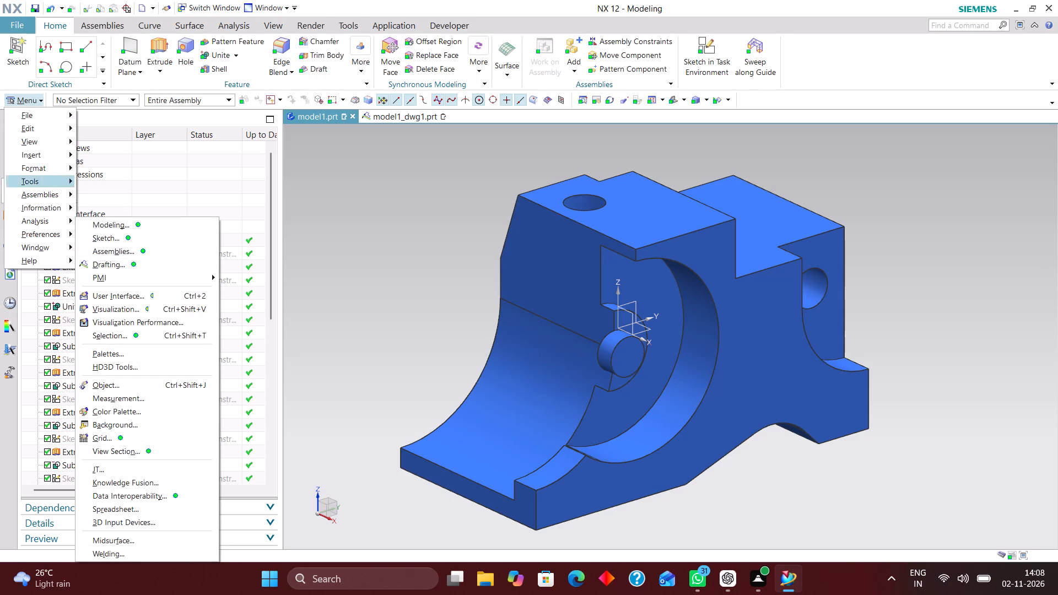
{"action": "left_click", "coordinate": [50, 113]}
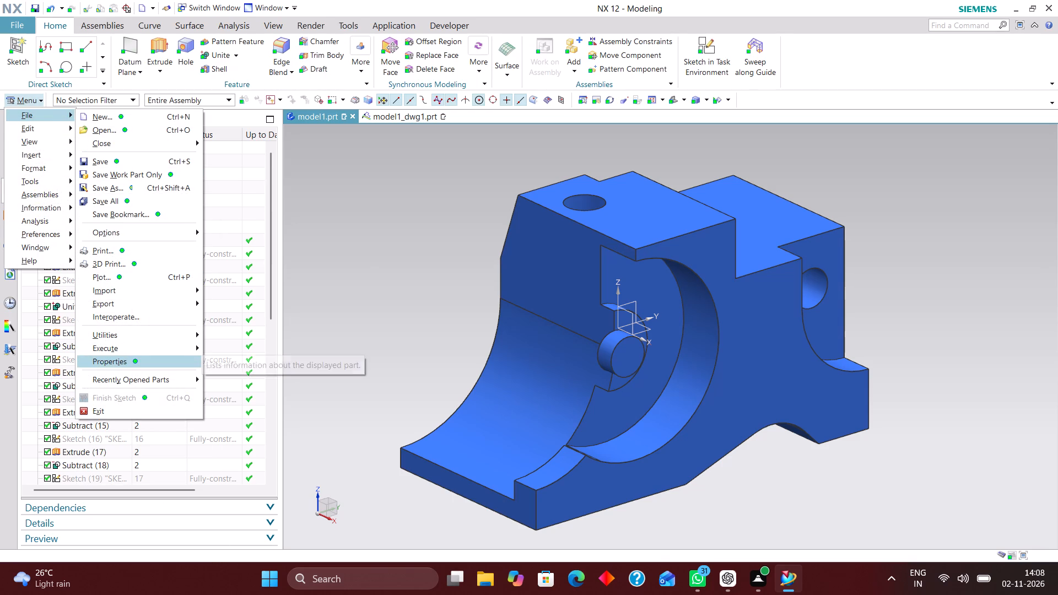
{"action": "left_click", "coordinate": [131, 360]}
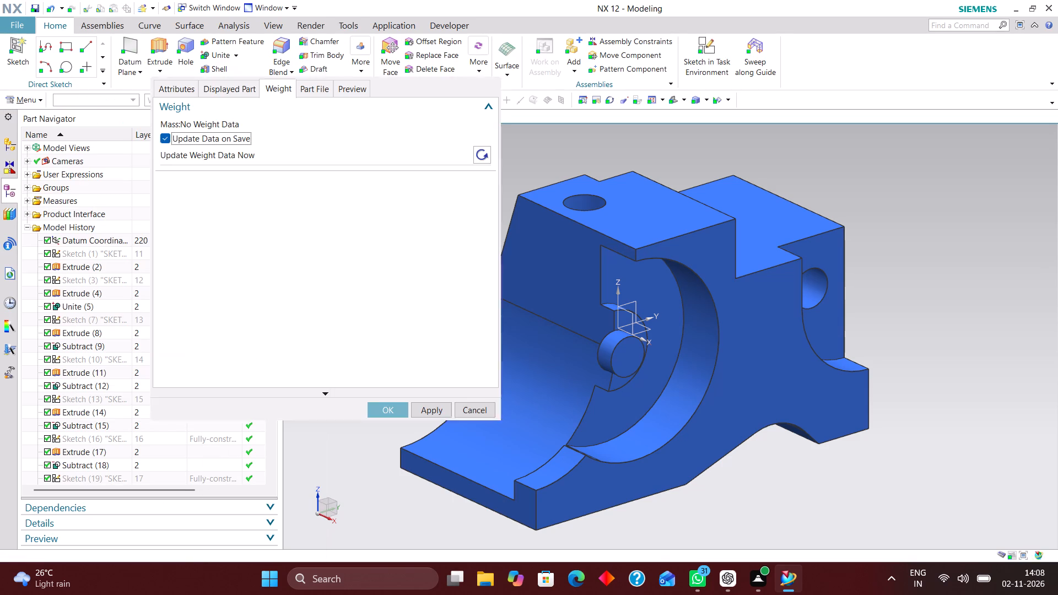
{"action": "left_click", "coordinate": [482, 153]}
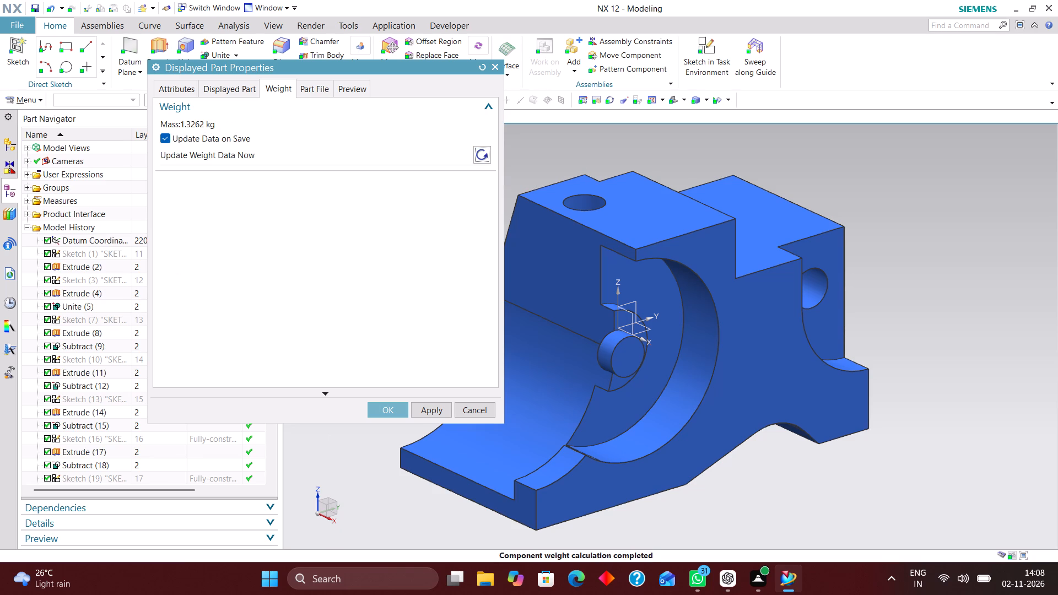
{"action": "left_click", "coordinate": [393, 409]}
Return to the model1_dwg1 drawing and fill the title block's WEIGHT (kg) value cell with 1.3262.
{"action": "left_click", "coordinate": [404, 117]}
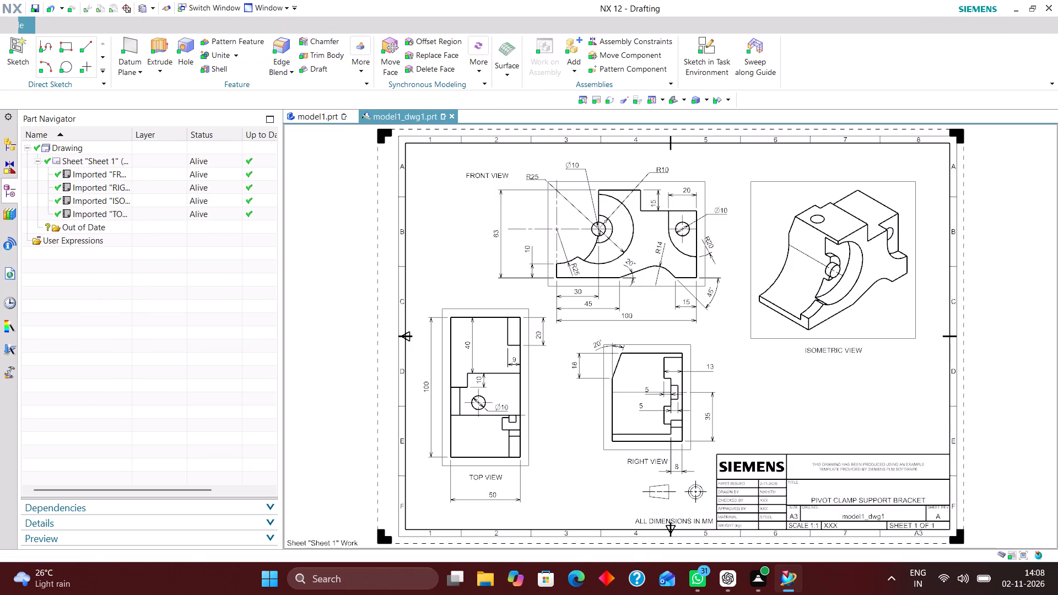
{"action": "right_click", "coordinate": [710, 470]}
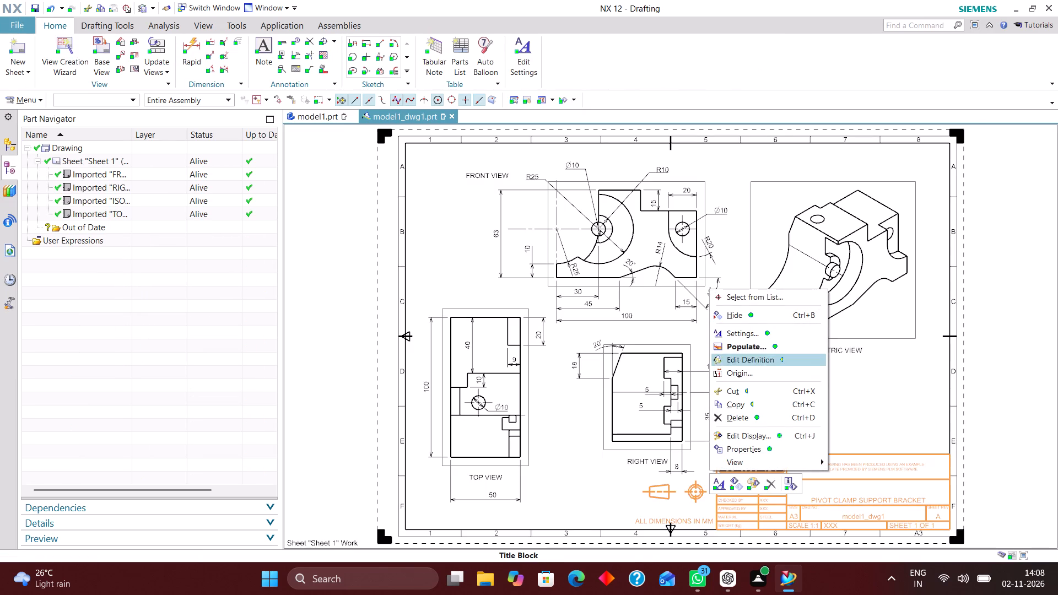
{"action": "left_click", "coordinate": [730, 351]}
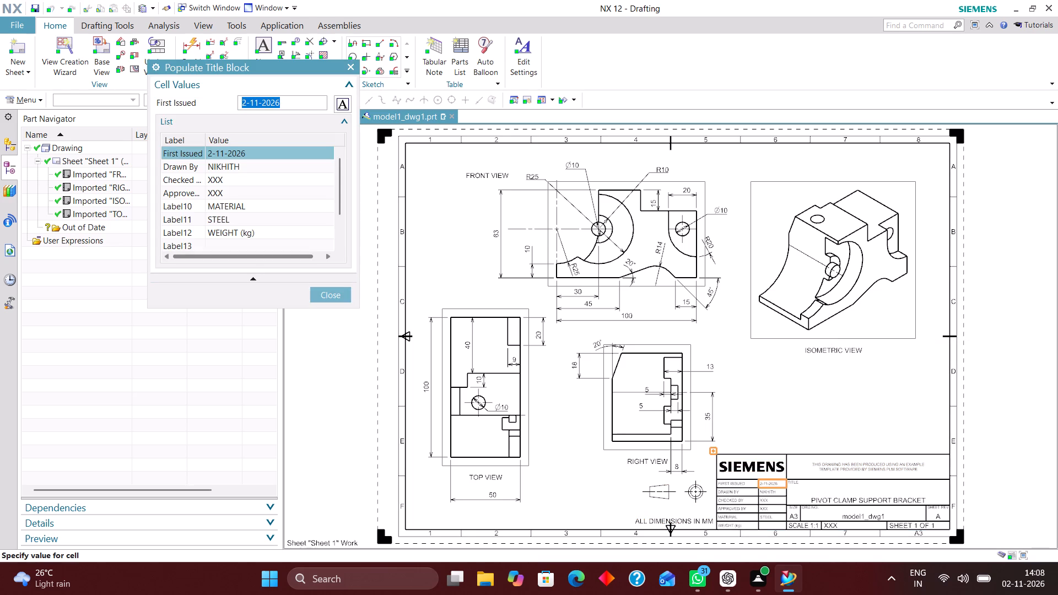
{"action": "left_click", "coordinate": [223, 244]}
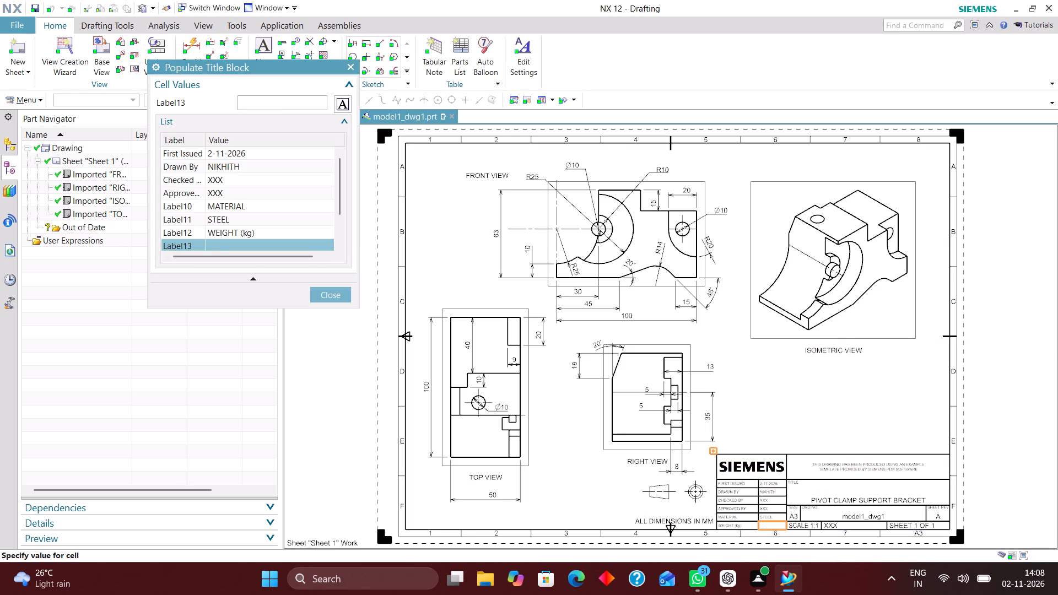
{"action": "type", "text": "1.3262"}
{"action": "key", "text": "Return"}
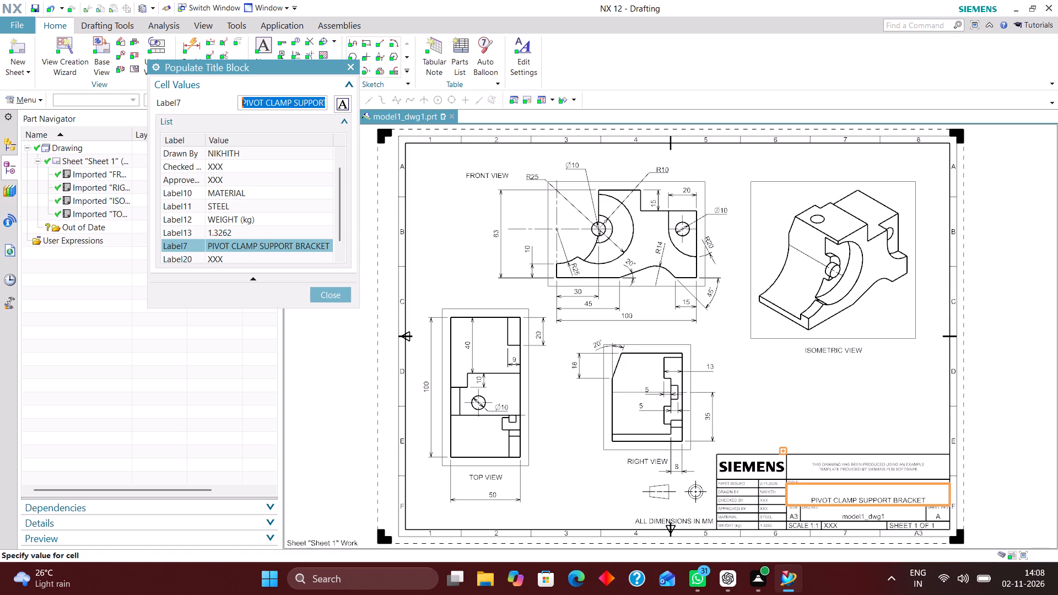
{"action": "left_click", "coordinate": [327, 295]}
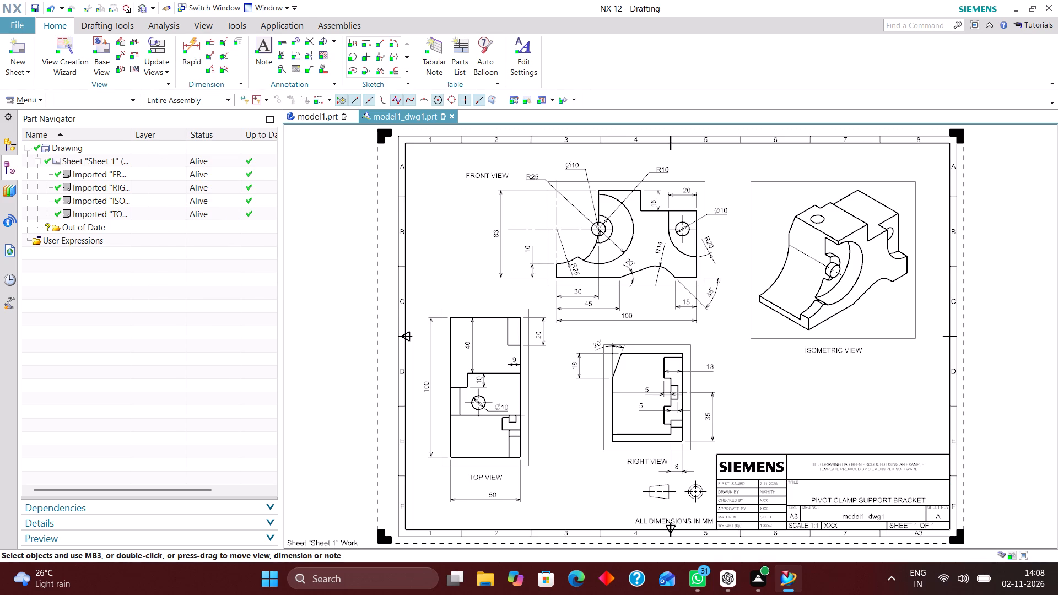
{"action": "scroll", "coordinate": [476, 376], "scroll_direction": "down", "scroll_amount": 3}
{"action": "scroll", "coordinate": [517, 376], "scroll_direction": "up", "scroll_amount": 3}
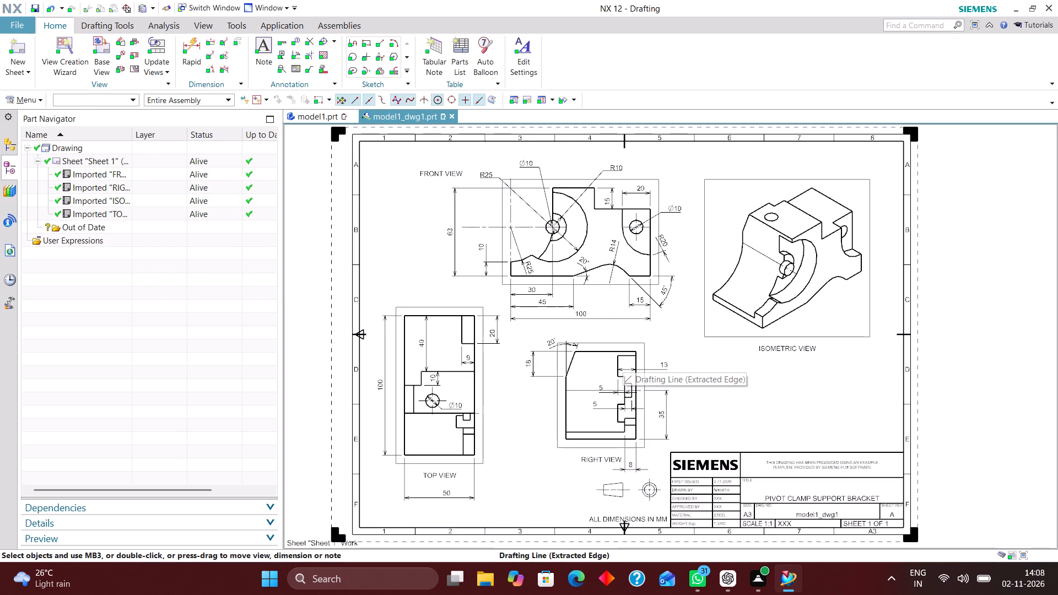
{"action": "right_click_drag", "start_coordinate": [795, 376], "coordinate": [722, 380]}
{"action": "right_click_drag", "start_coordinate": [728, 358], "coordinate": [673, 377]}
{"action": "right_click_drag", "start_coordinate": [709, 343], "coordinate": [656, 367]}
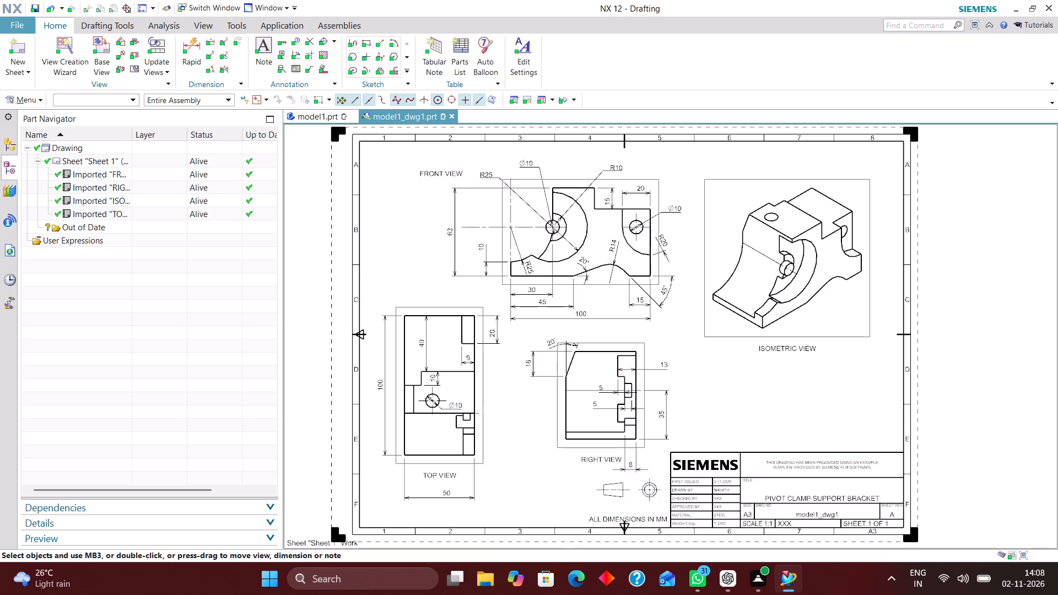
Open the layer options for the drawing.
{"action": "left_click", "coordinate": [37, 102]}
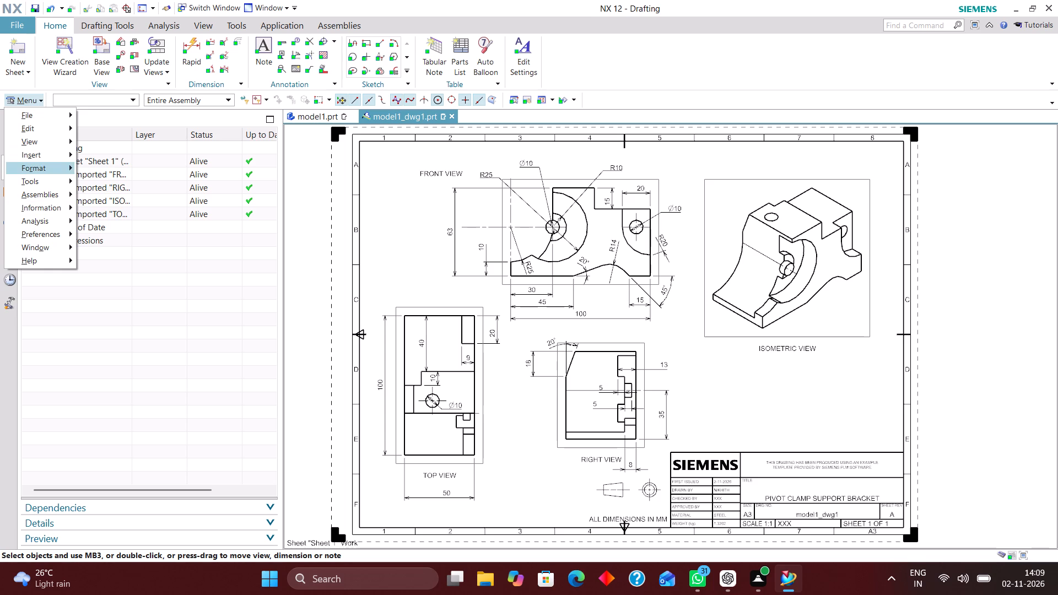
{"action": "left_click", "coordinate": [102, 181]}
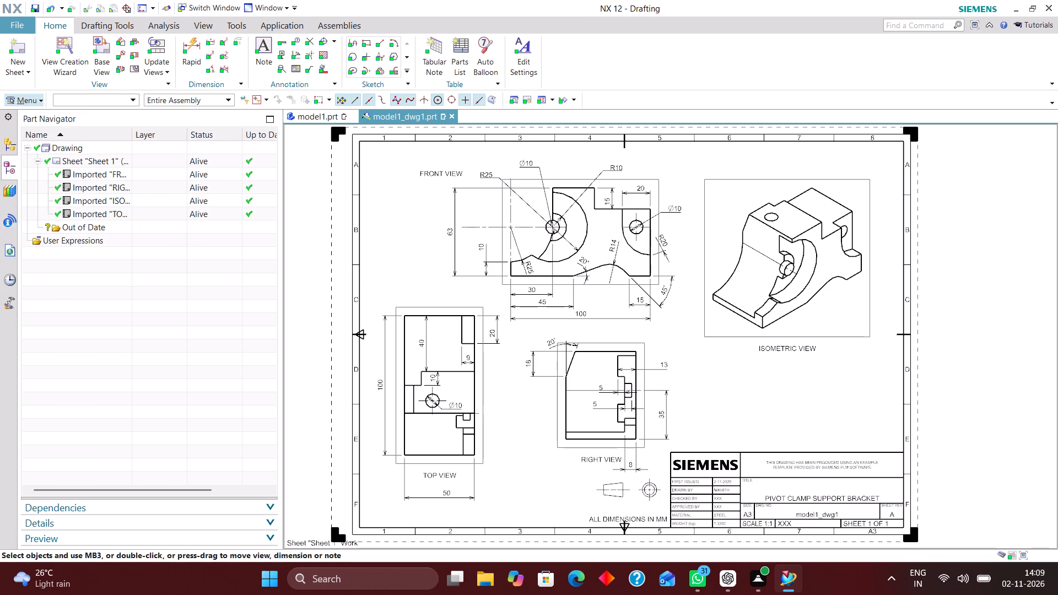
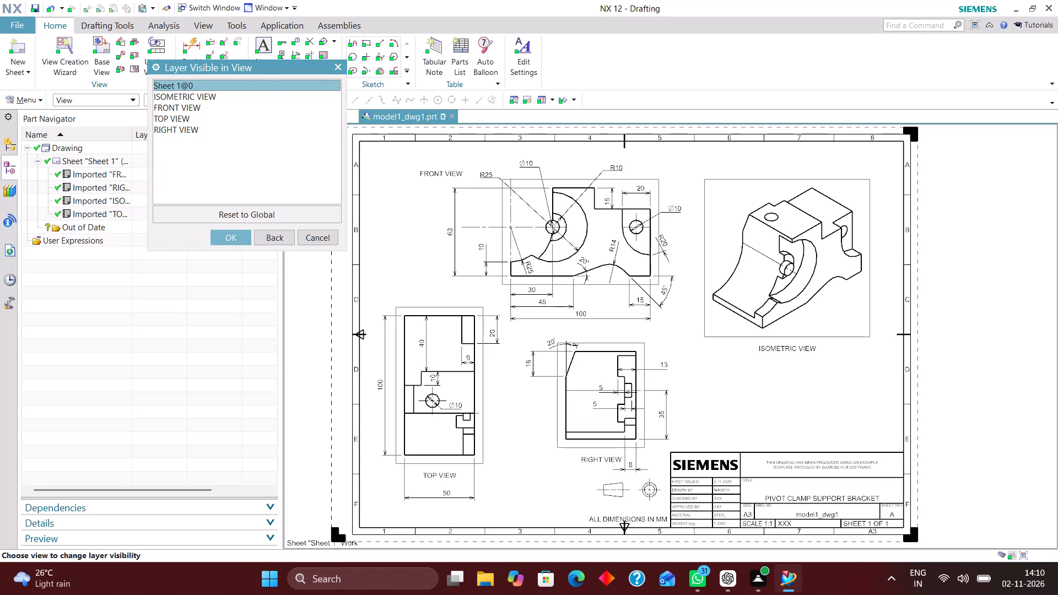
Make all layers invisible in the ISOMETRIC VIEW except layers 2, 223, 224, 225, 226 and 256.
{"action": "left_click", "coordinate": [203, 97]}
{"action": "left_click", "coordinate": [231, 240]}
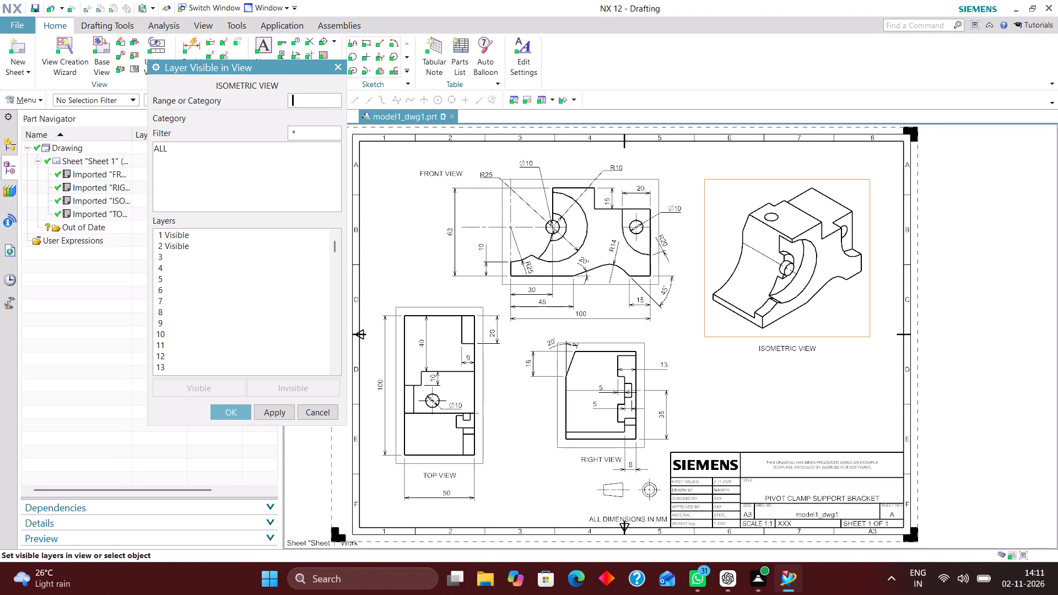
{"action": "left_click", "coordinate": [168, 149]}
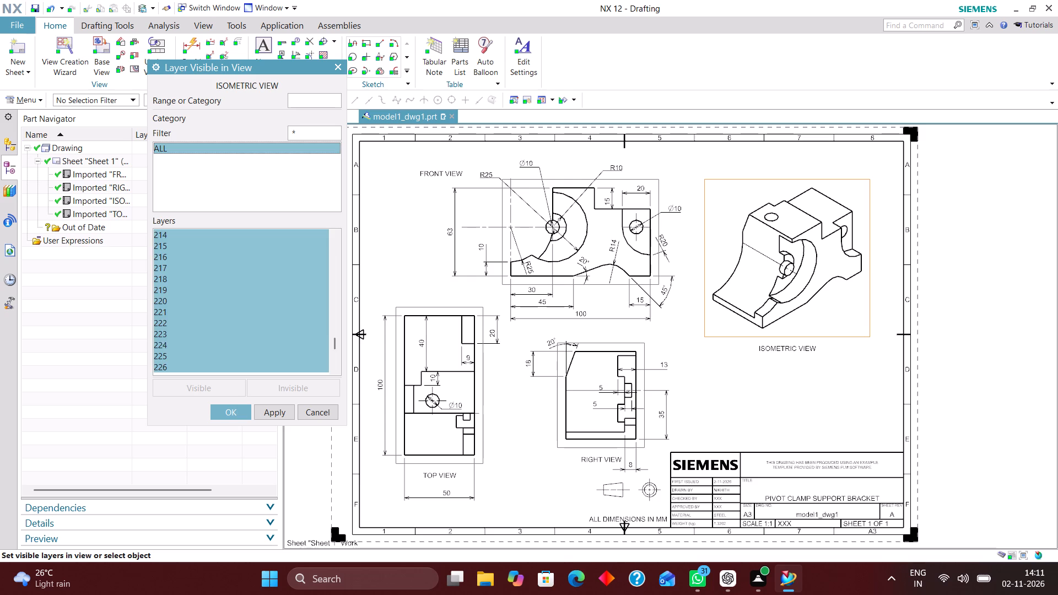
{"action": "left_click", "coordinate": [314, 390]}
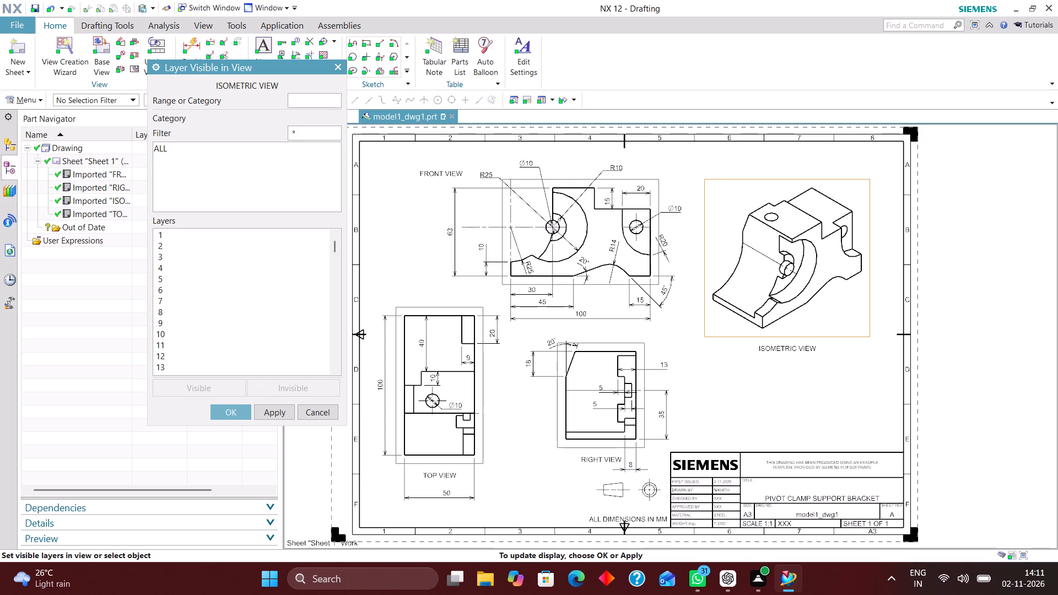
{"action": "left_click", "coordinate": [307, 100]}
{"action": "key", "text": "2"}
{"action": "key", "text": "Return"}
{"action": "type", "text": "223"}
{"action": "key", "text": "Return"}
{"action": "type", "text": "224"}
{"action": "key", "text": "Return"}
{"action": "type", "text": "225"}
{"action": "key", "text": "Return"}
{"action": "type", "text": "226"}
{"action": "key", "text": "Return"}
{"action": "type", "text": "256"}
{"action": "key", "text": "Return"}
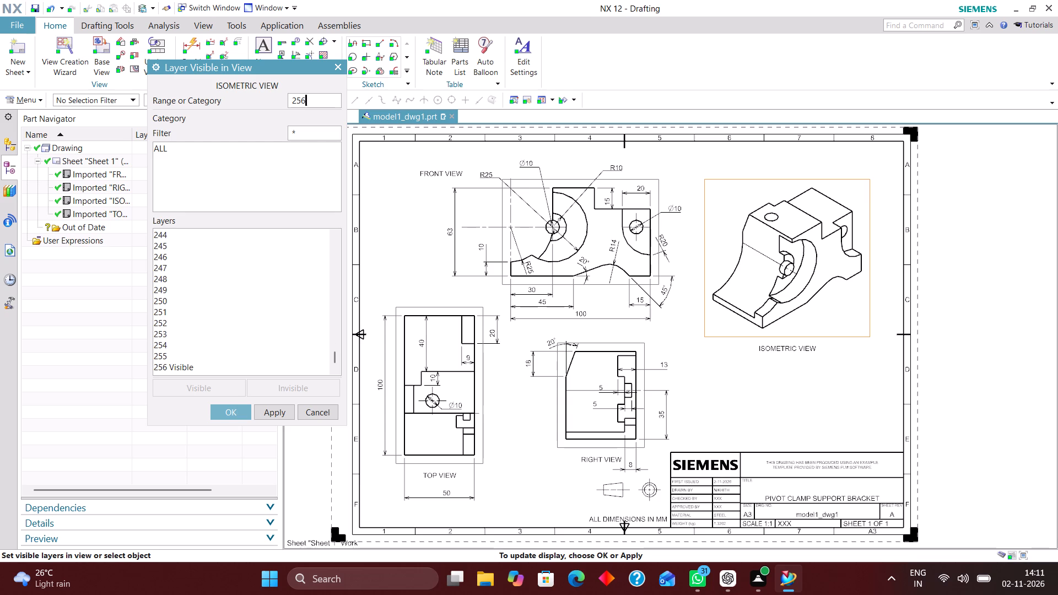
{"action": "left_click", "coordinate": [234, 413]}
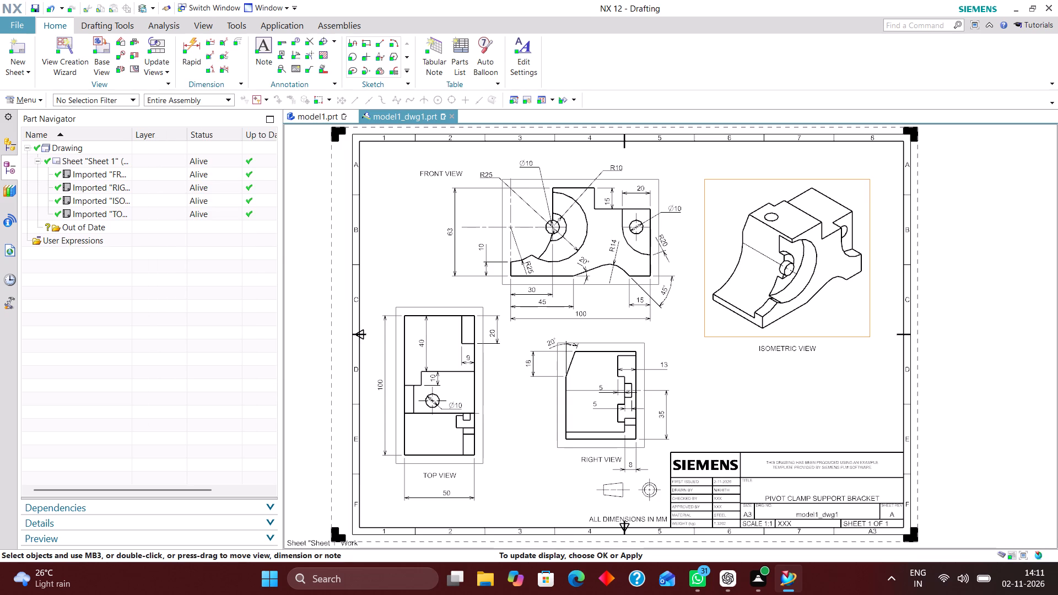
Make all layers invisible in the FRONT VIEW except layers 2, 223, 224, 225, 226 and 256.
{"action": "left_click", "coordinate": [178, 105]}
{"action": "left_click", "coordinate": [240, 241]}
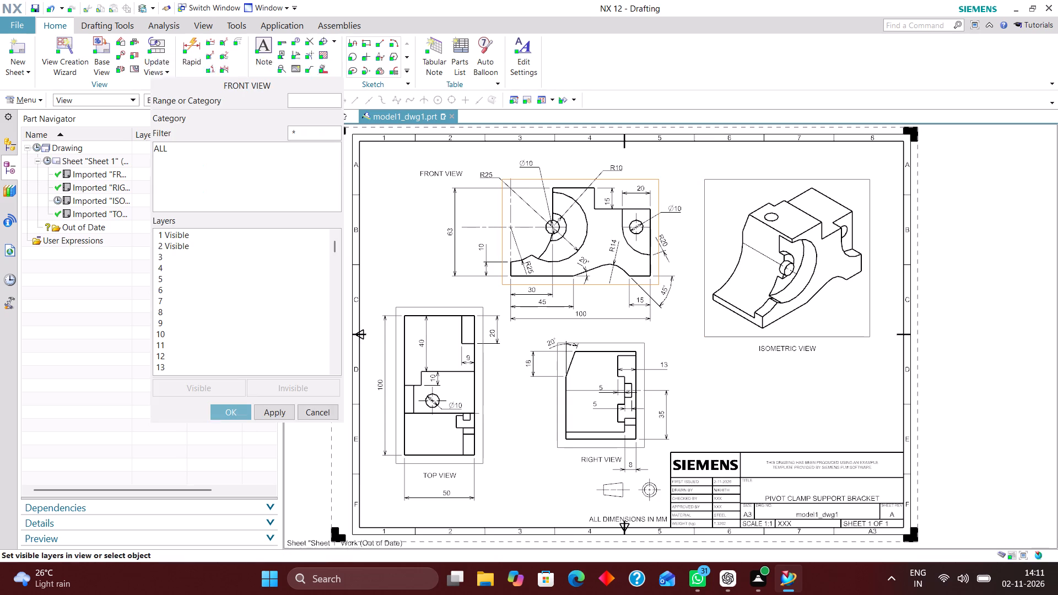
{"action": "left_click", "coordinate": [162, 155]}
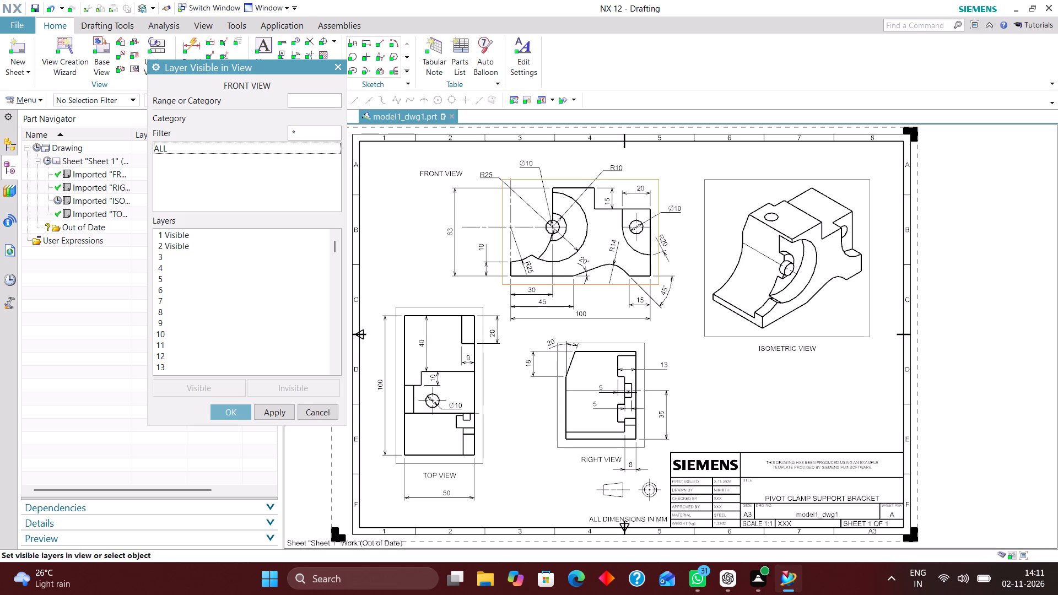
{"action": "left_click", "coordinate": [163, 145]}
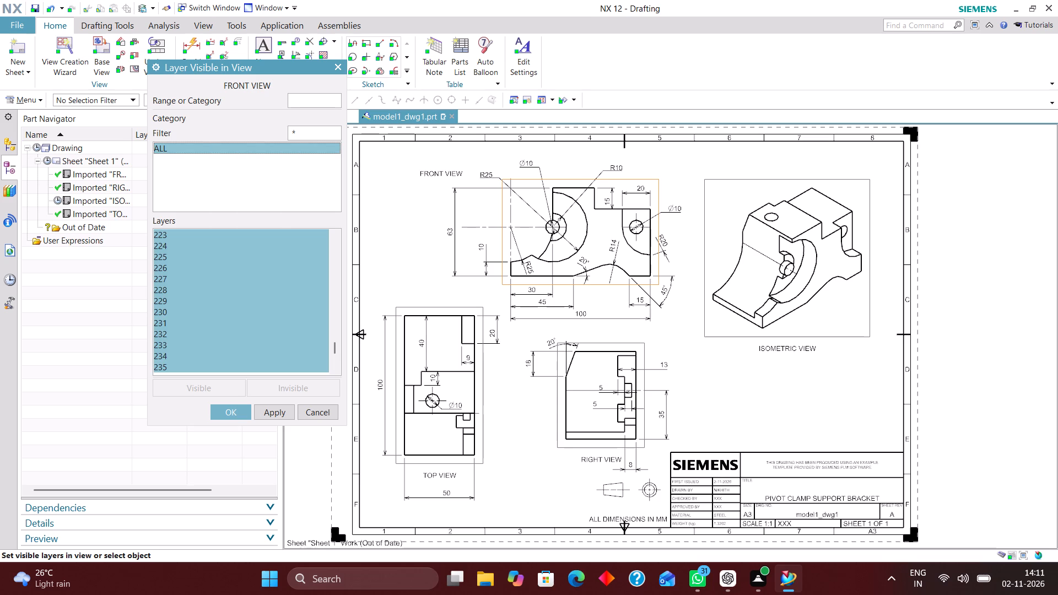
{"action": "left_click", "coordinate": [304, 387]}
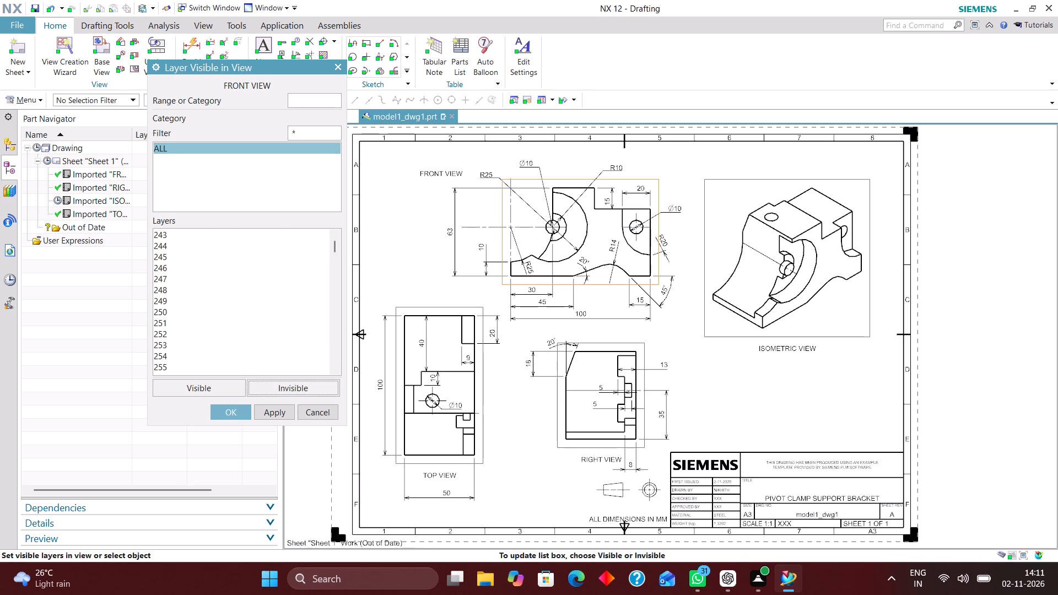
{"action": "left_click", "coordinate": [303, 102]}
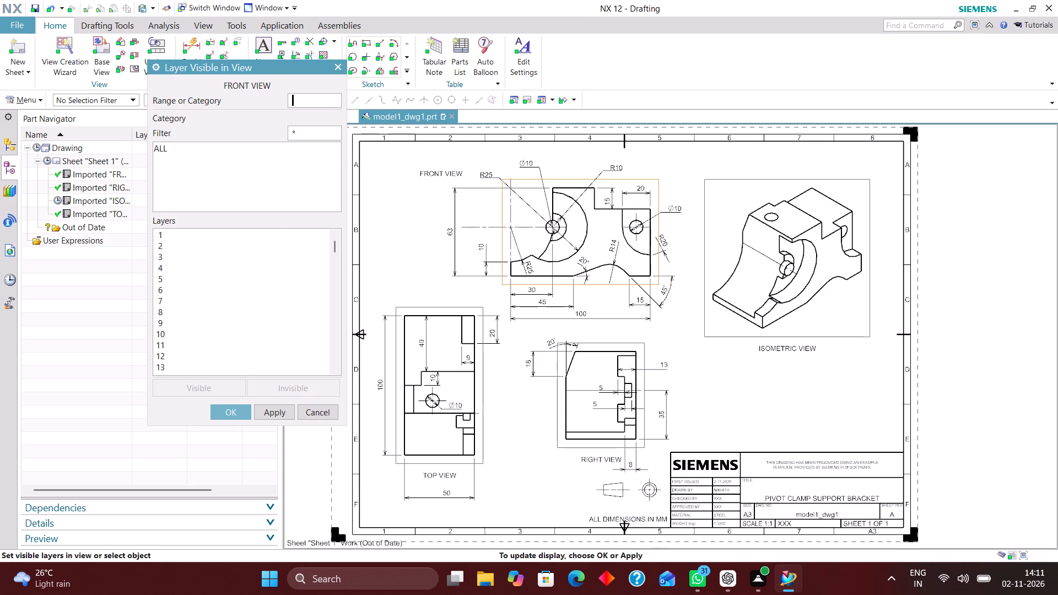
{"action": "key", "text": "2"}
{"action": "key", "text": "Return"}
{"action": "type", "text": "223"}
{"action": "key", "text": "Return"}
{"action": "type", "text": "224"}
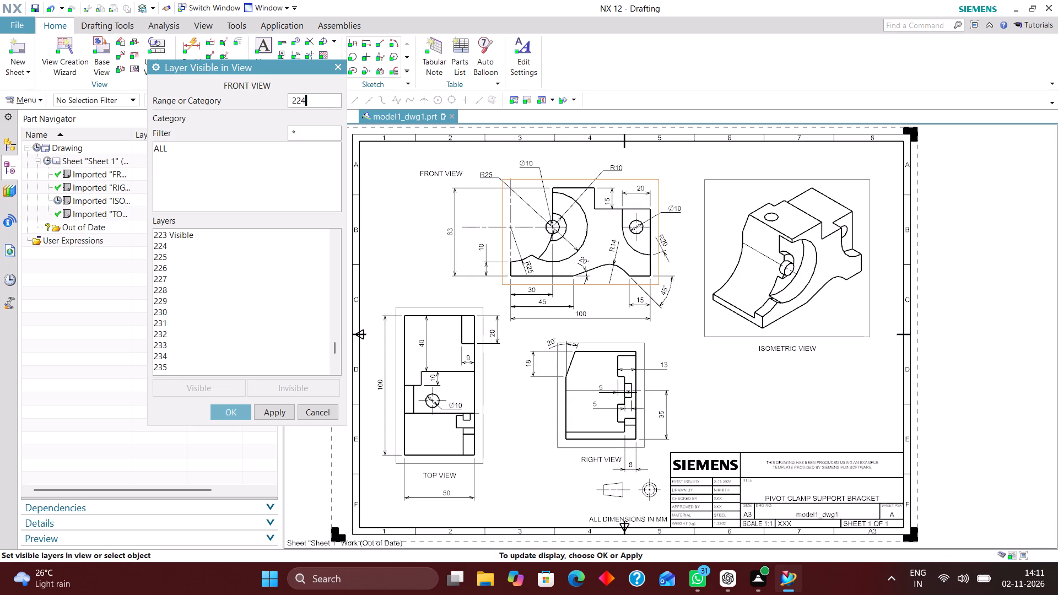
{"action": "key", "text": "Return"}
{"action": "type", "text": "225"}
{"action": "key", "text": "Return"}
{"action": "type", "text": "226"}
{"action": "key", "text": "Return"}
{"action": "type", "text": "256"}
{"action": "key", "text": "Return"}
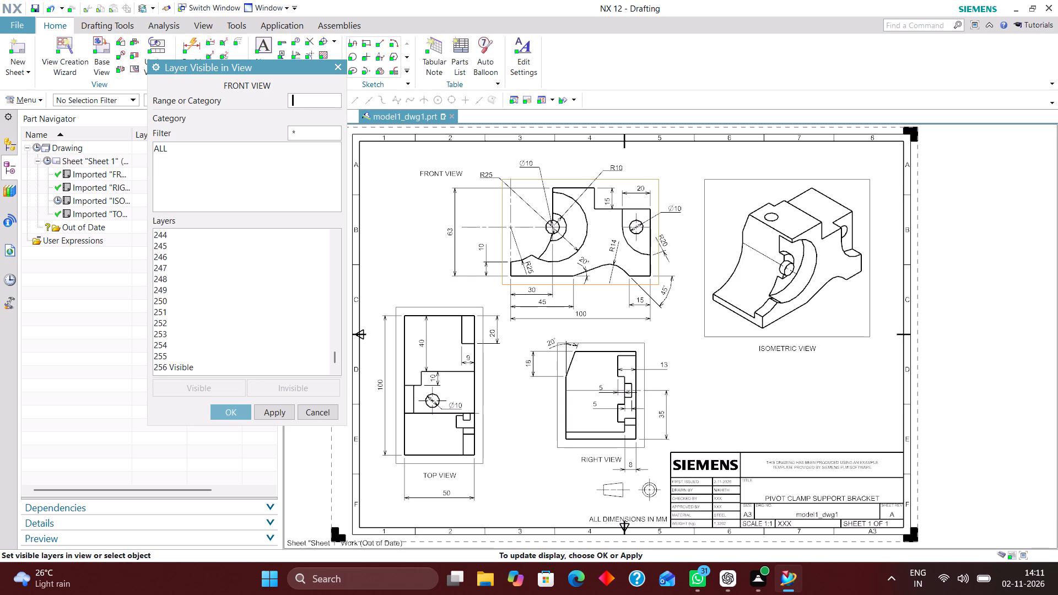
{"action": "left_click", "coordinate": [236, 414]}
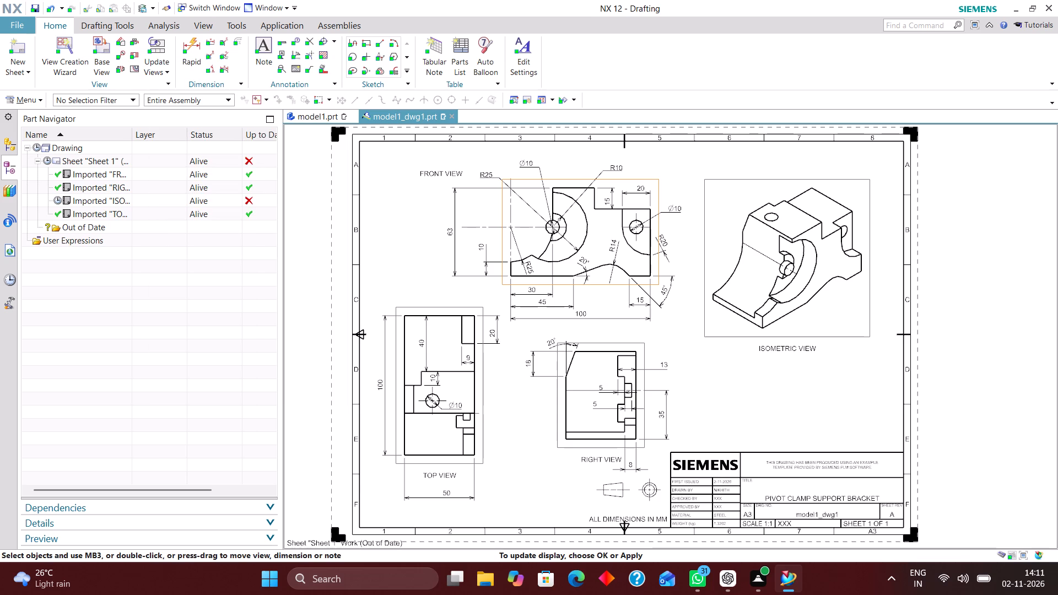
Make all layers invisible in the TOP VIEW except layers 2, 223, 224, 225, 226 and 256.
{"action": "left_click", "coordinate": [182, 117]}
{"action": "left_click", "coordinate": [220, 241]}
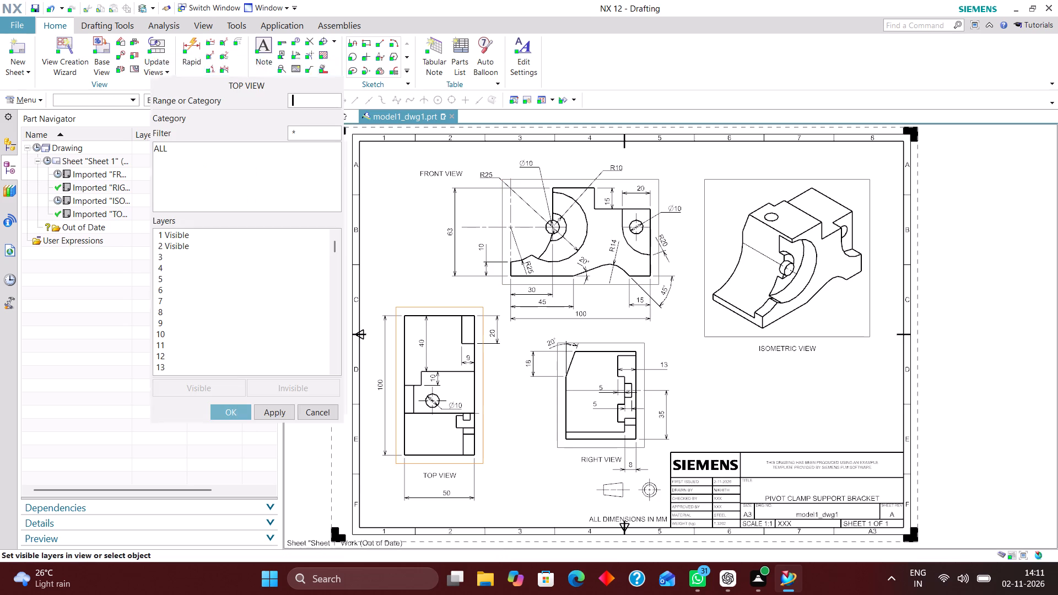
{"action": "left_click", "coordinate": [161, 148]}
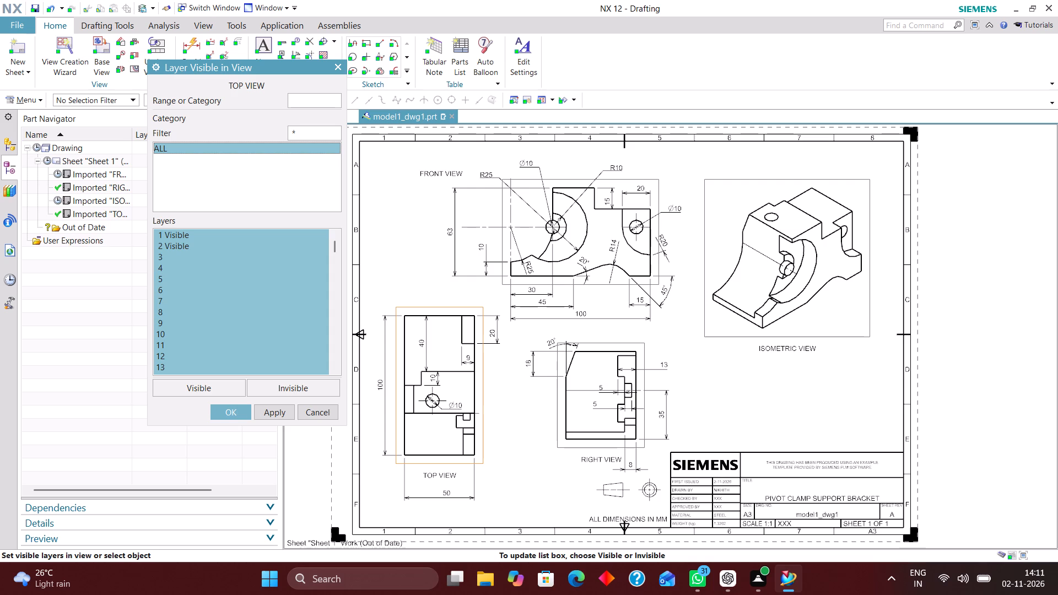
{"action": "left_click", "coordinate": [294, 383]}
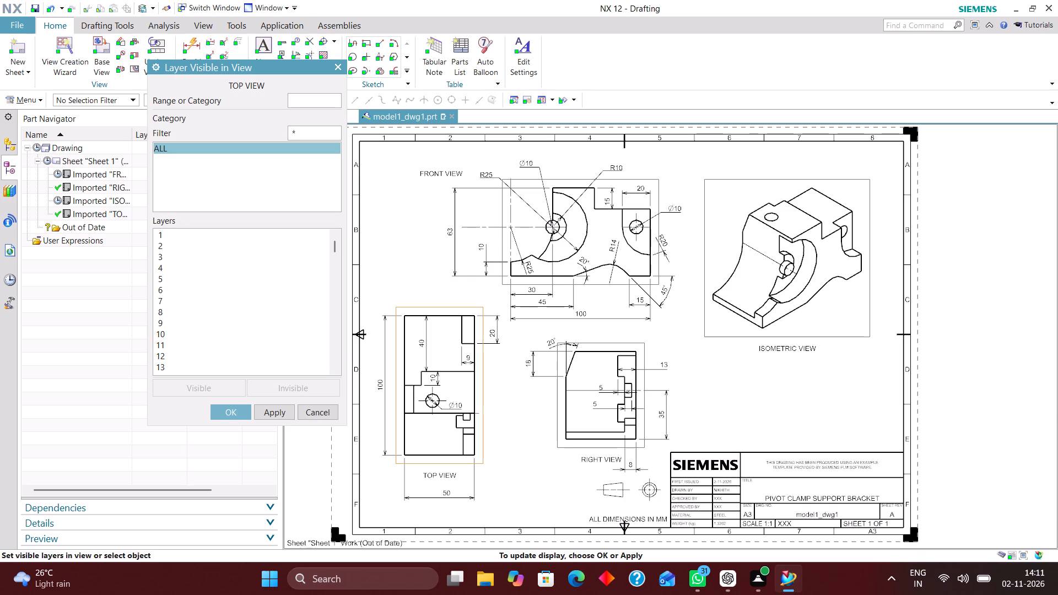
{"action": "left_click", "coordinate": [304, 100]}
{"action": "key", "text": "2"}
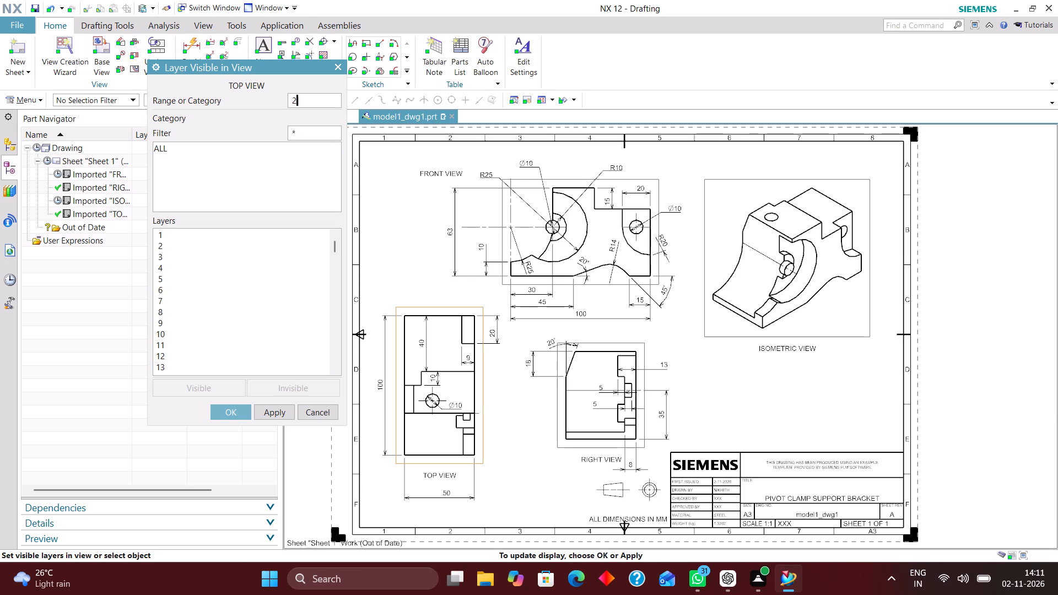
{"action": "key", "text": "Return"}
{"action": "type", "text": "223"}
{"action": "key", "text": "Return"}
{"action": "type", "text": "224"}
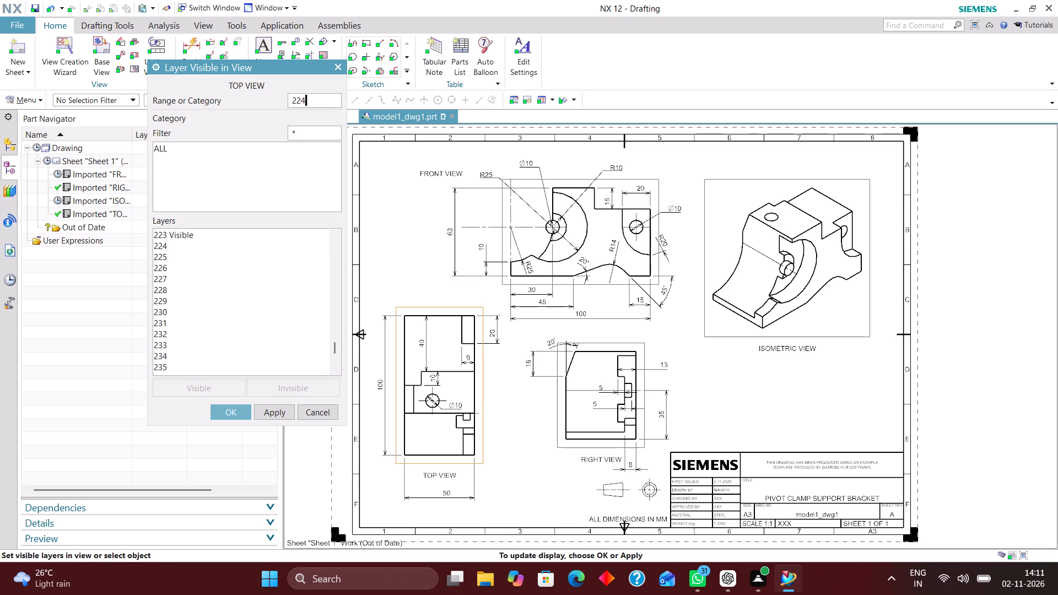
{"action": "key", "text": "Return"}
{"action": "type", "text": "225"}
{"action": "key", "text": "Return"}
{"action": "type", "text": "226"}
{"action": "key", "text": "Return"}
{"action": "type", "text": "256"}
{"action": "key", "text": "Return"}
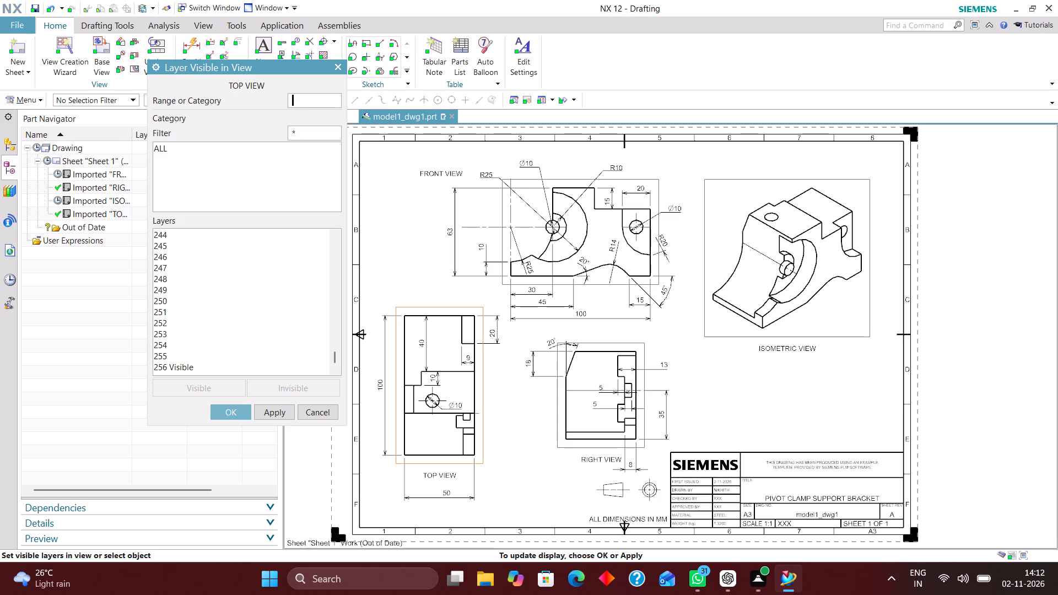
{"action": "left_click", "coordinate": [224, 409]}
Make all layers invisible in the RIGHT VIEW except layers 2, 223, 224, 225, 226 and 256, and finish the layer visibility settings.
{"action": "left_click", "coordinate": [179, 127]}
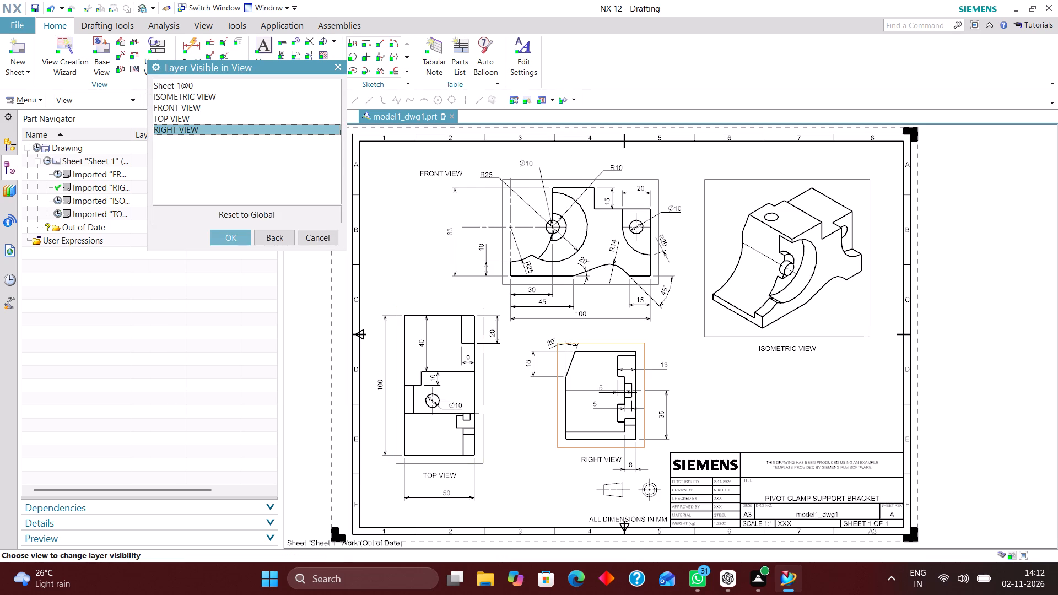
{"action": "left_click", "coordinate": [228, 239]}
{"action": "left_click", "coordinate": [165, 143]}
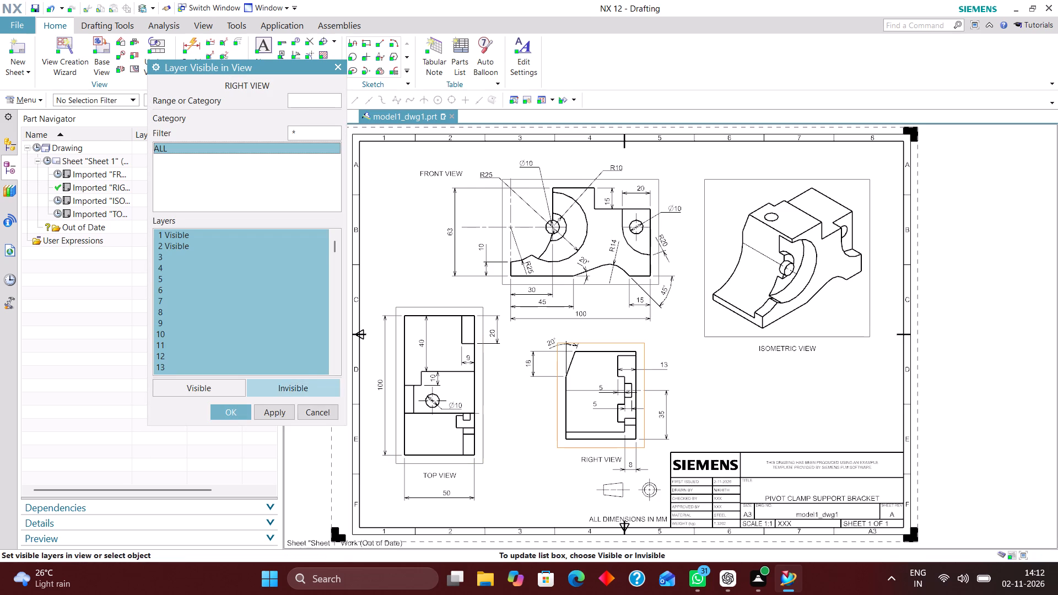
{"action": "left_click", "coordinate": [316, 387]}
{"action": "left_click", "coordinate": [306, 102]}
{"action": "key", "text": "2"}
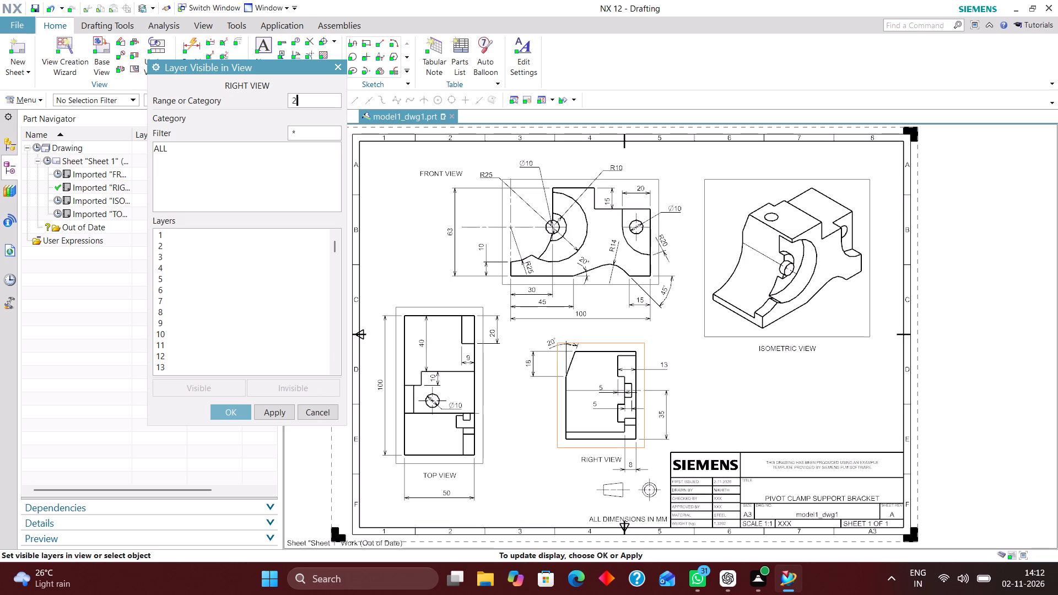
{"action": "key", "text": "Return"}
{"action": "type", "text": "223"}
{"action": "key", "text": "Return"}
{"action": "type", "text": "22"}
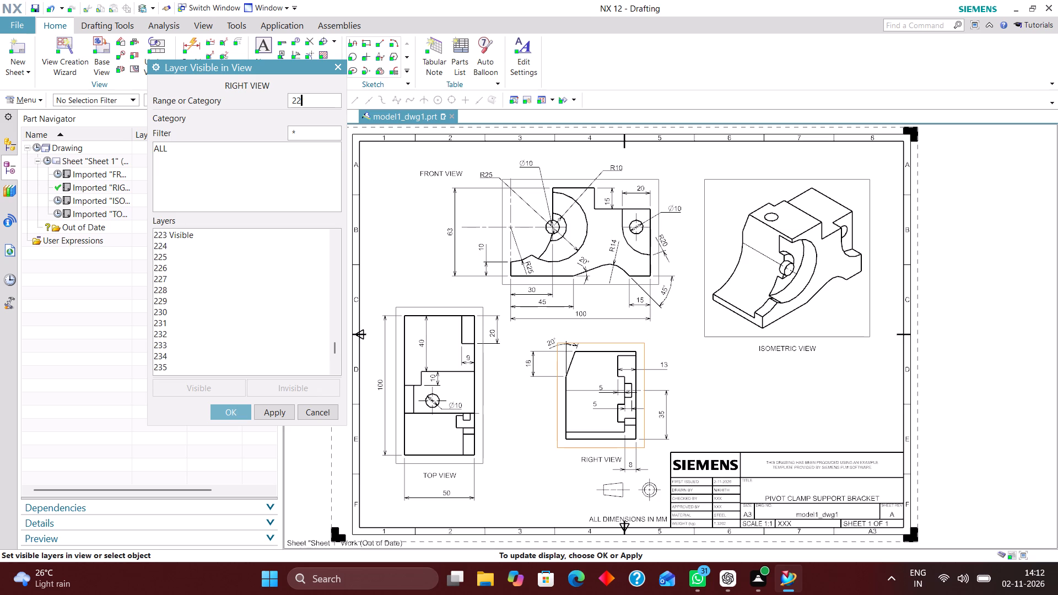
{"action": "key", "text": "4"}
{"action": "key", "text": "Return"}
{"action": "type", "text": "225"}
{"action": "key", "text": "Return"}
{"action": "type", "text": "226"}
{"action": "key", "text": "Return"}
{"action": "type", "text": "256"}
{"action": "key", "text": "Return"}
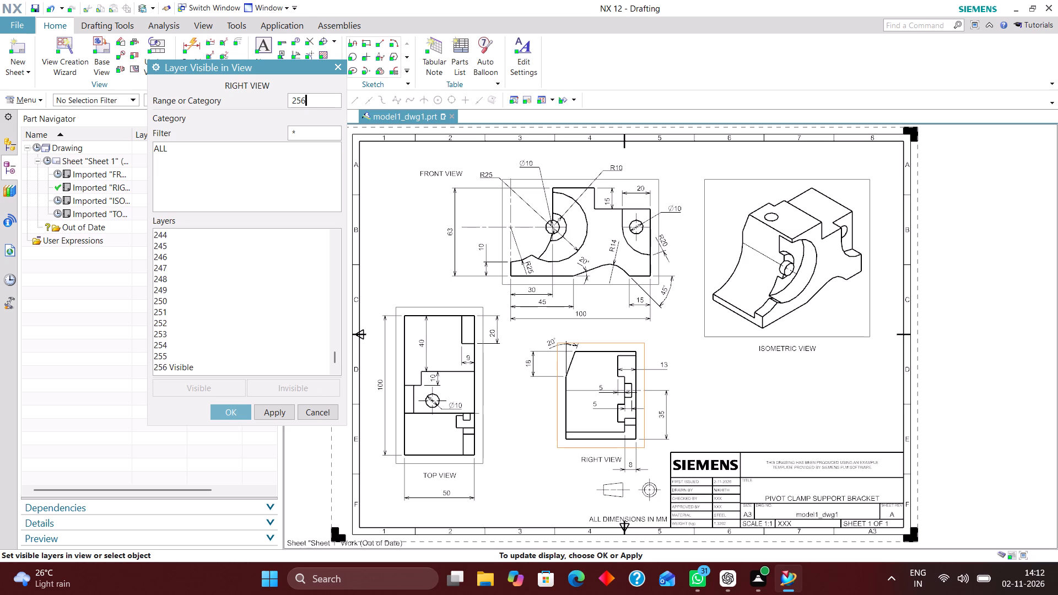
{"action": "left_click", "coordinate": [231, 408]}
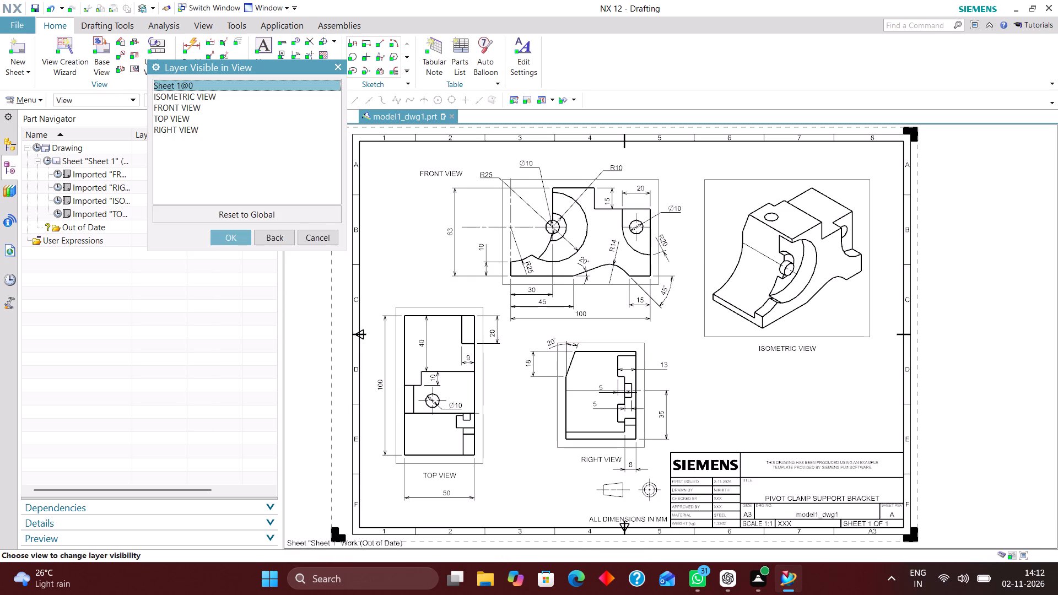
{"action": "left_click", "coordinate": [323, 239]}
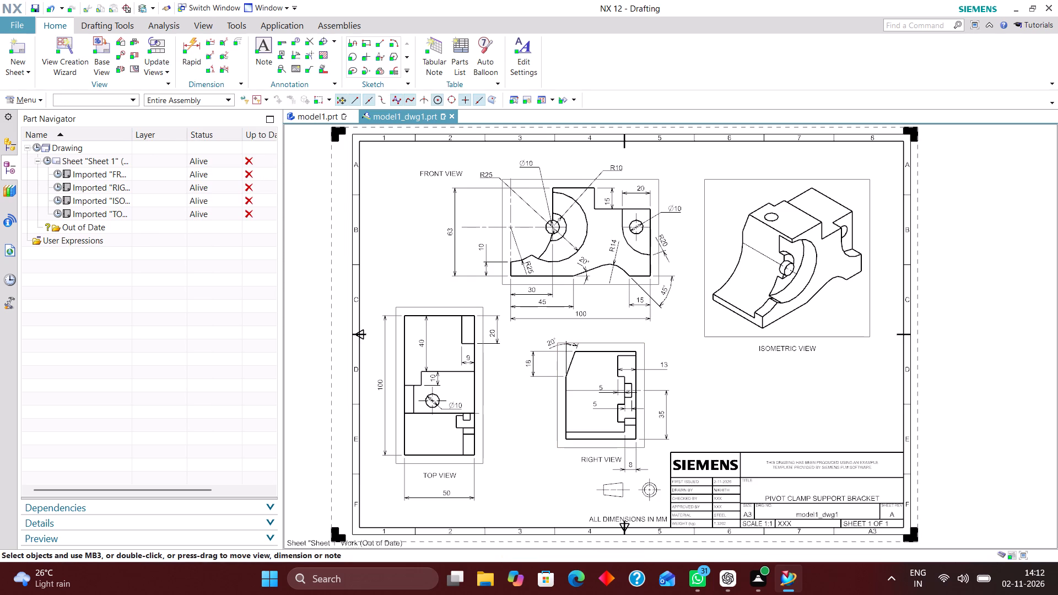
Update the drawing so all its out-of-date views are regenerated.
{"action": "left_click", "coordinate": [37, 145]}
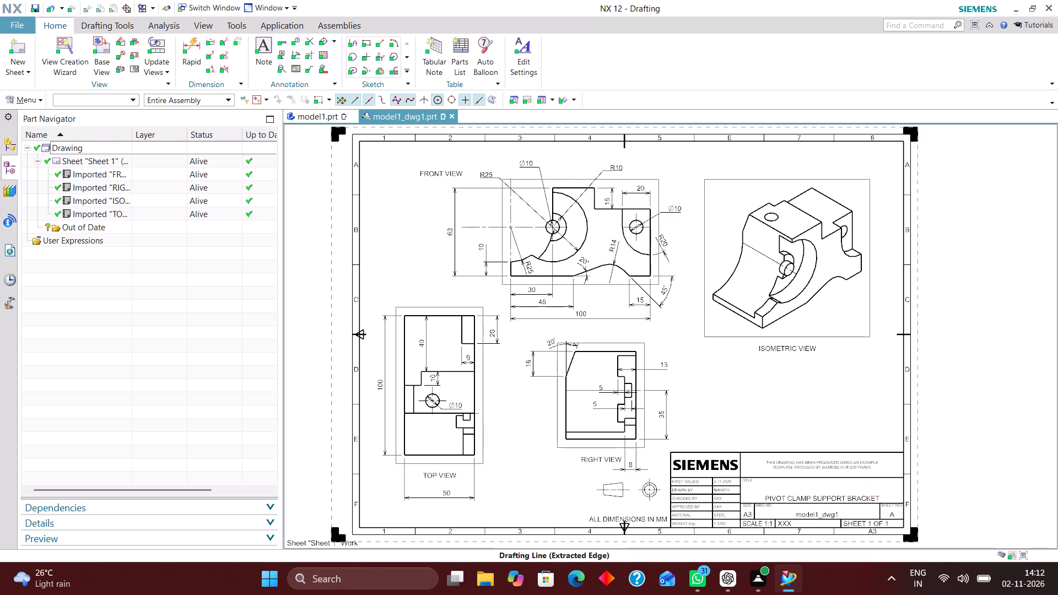
Turn off the display of view borders in the drafting preferences' View Workflow settings.
{"action": "scroll", "coordinate": [611, 353], "scroll_direction": "down", "scroll_amount": 2}
{"action": "scroll", "coordinate": [662, 386], "scroll_direction": "up", "scroll_amount": 3}
{"action": "right_click_drag", "start_coordinate": [715, 345], "coordinate": [688, 376]}
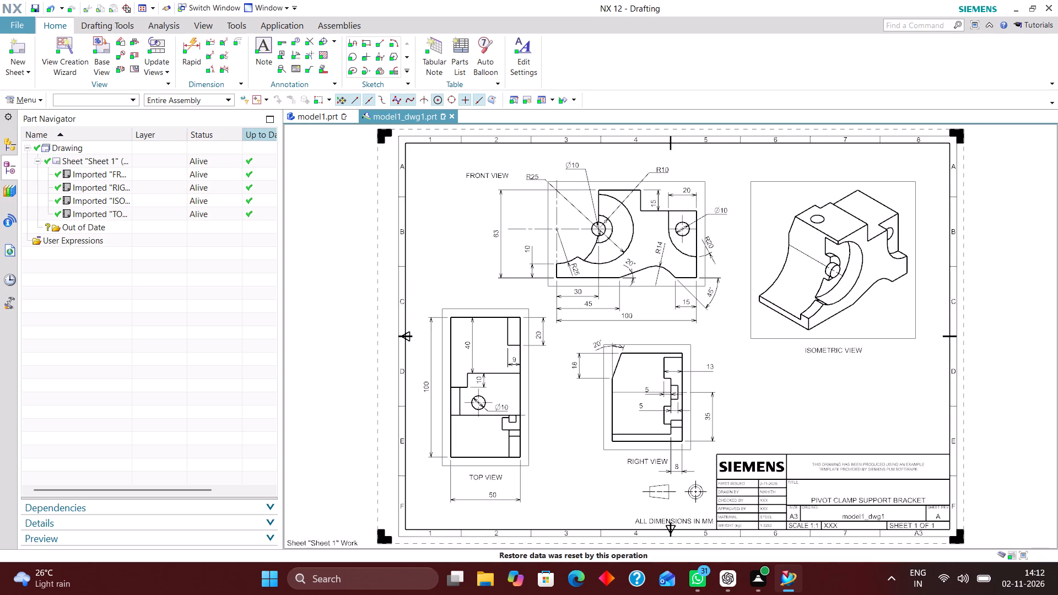
{"action": "left_click", "coordinate": [35, 98]}
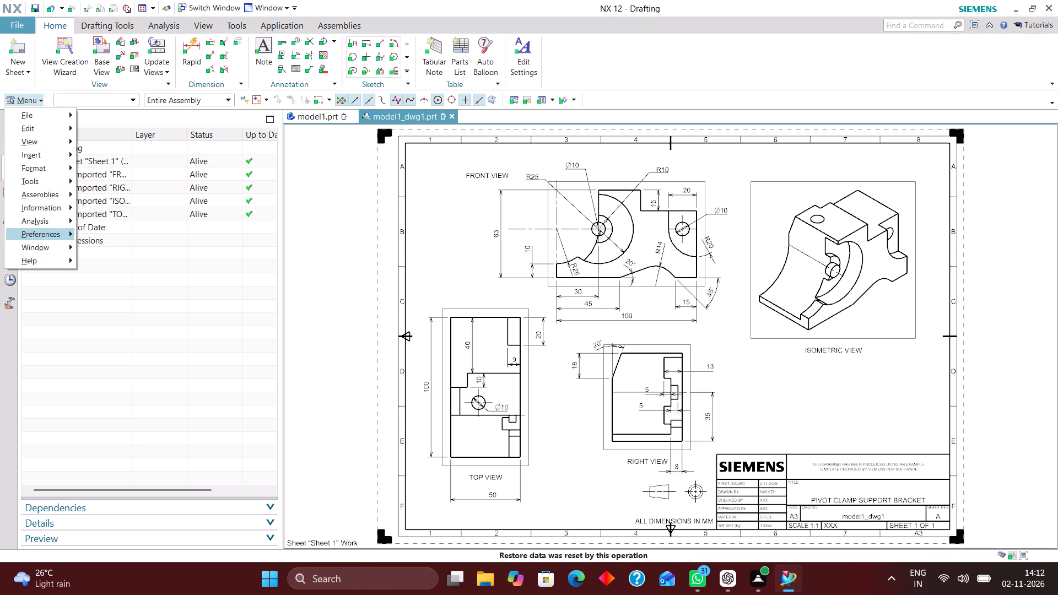
{"action": "left_click", "coordinate": [62, 234]}
{"action": "left_click", "coordinate": [129, 274]}
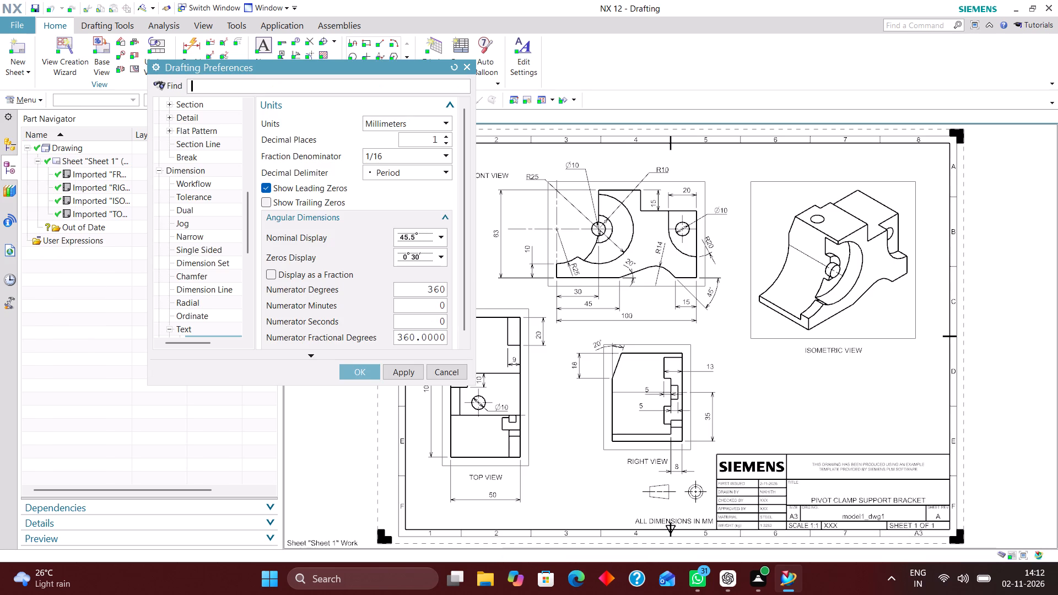
{"action": "scroll", "coordinate": [203, 235], "scroll_direction": "down", "scroll_amount": 5}
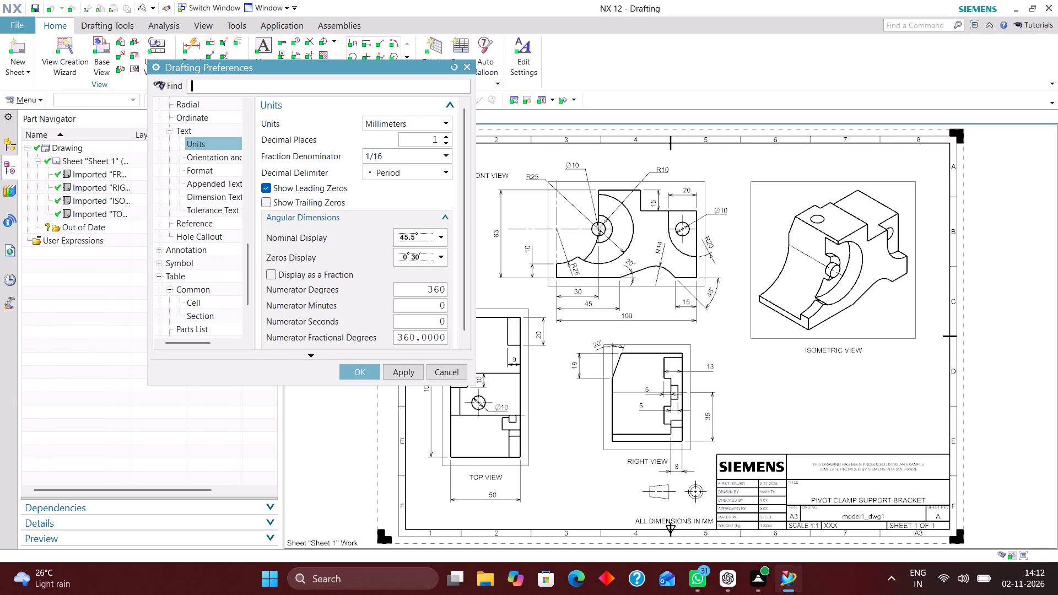
{"action": "scroll", "coordinate": [201, 257], "scroll_direction": "down", "scroll_amount": 5}
{"action": "scroll", "coordinate": [197, 248], "scroll_direction": "up", "scroll_amount": 4}
{"action": "scroll", "coordinate": [189, 127], "scroll_direction": "up", "scroll_amount": 4}
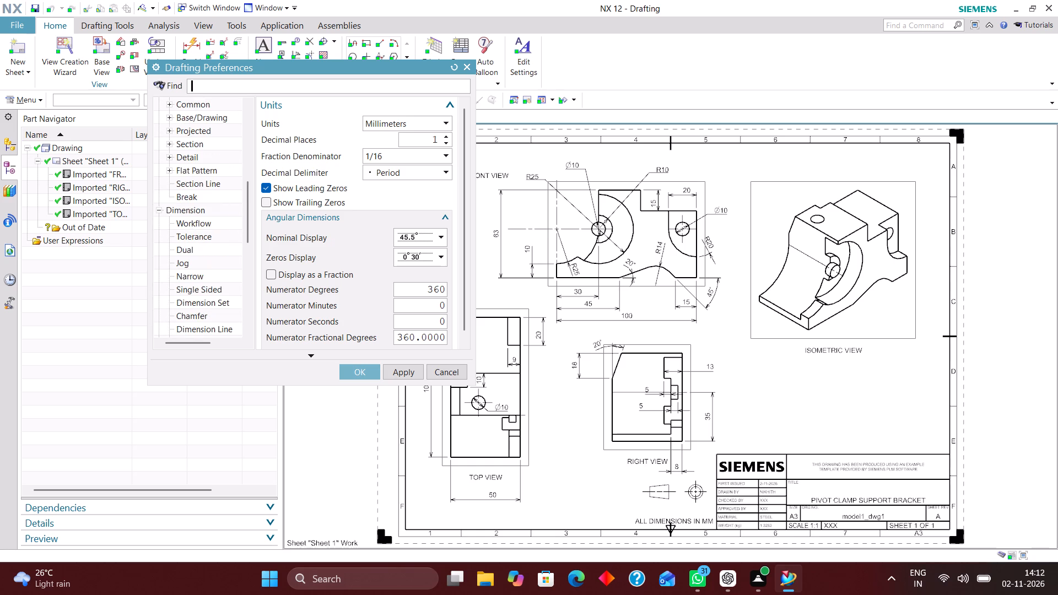
{"action": "scroll", "coordinate": [199, 144], "scroll_direction": "up", "scroll_amount": 4}
{"action": "scroll", "coordinate": [202, 235], "scroll_direction": "up", "scroll_amount": 4}
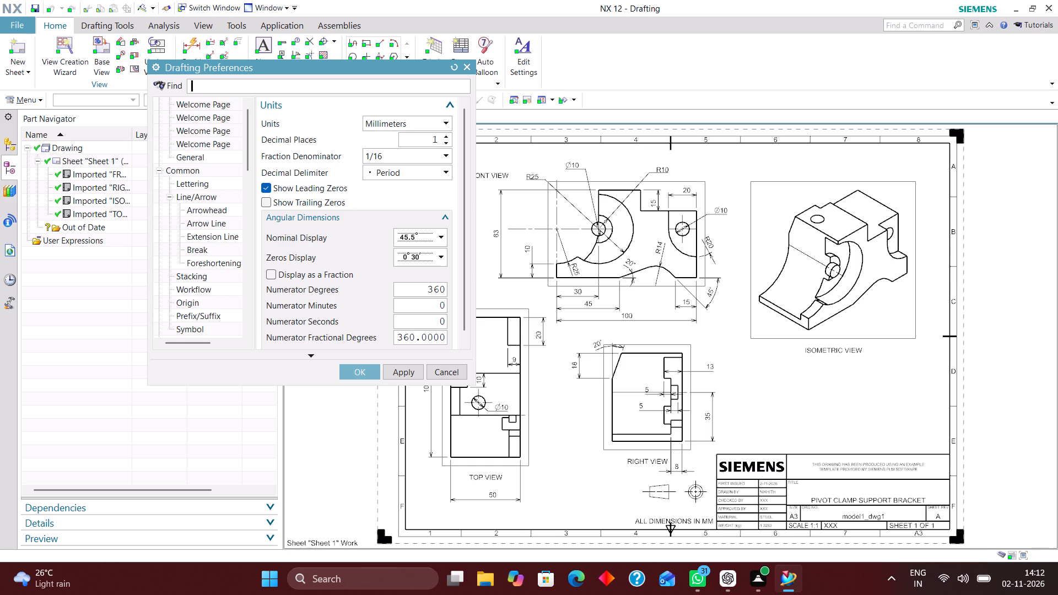
{"action": "scroll", "coordinate": [198, 183], "scroll_direction": "down", "scroll_amount": 20}
{"action": "scroll", "coordinate": [179, 199], "scroll_direction": "up", "scroll_amount": 1}
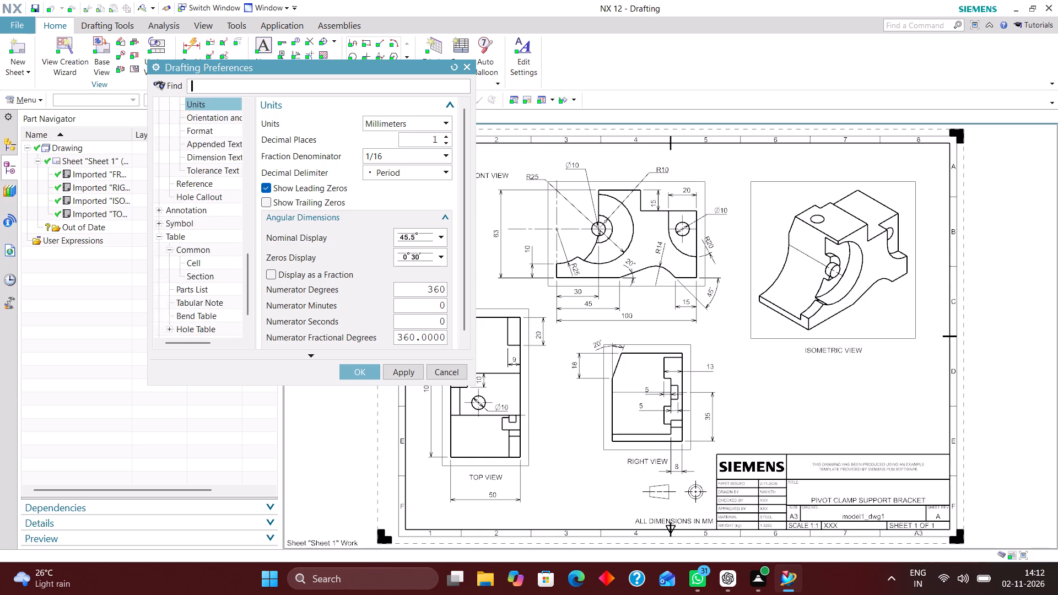
{"action": "scroll", "coordinate": [179, 199], "scroll_direction": "up", "scroll_amount": 6}
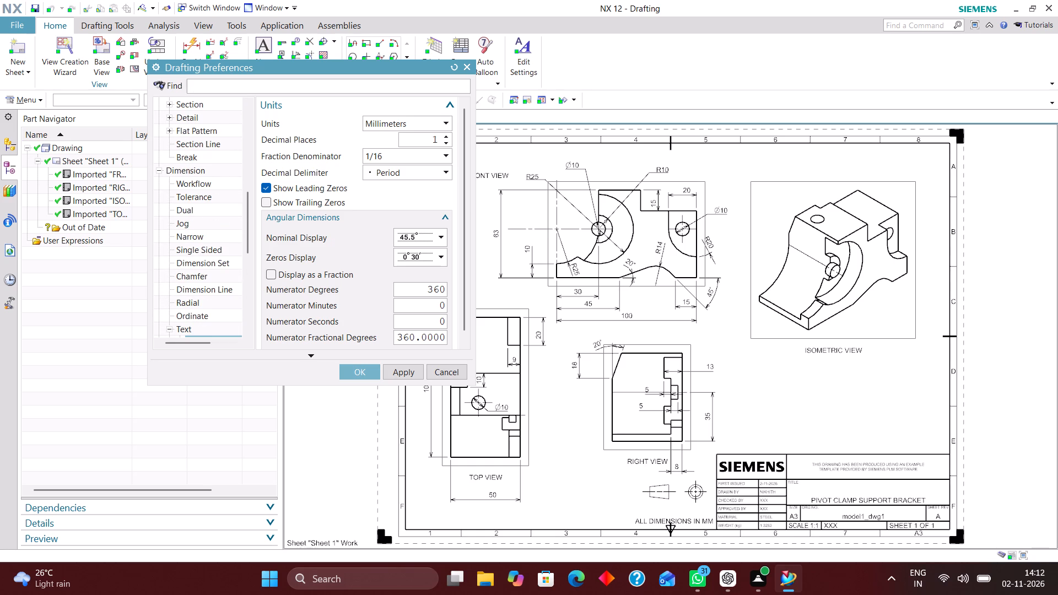
{"action": "left_click", "coordinate": [201, 179]}
{"action": "scroll", "coordinate": [201, 179], "scroll_direction": "up", "scroll_amount": 3}
{"action": "left_click", "coordinate": [201, 174]}
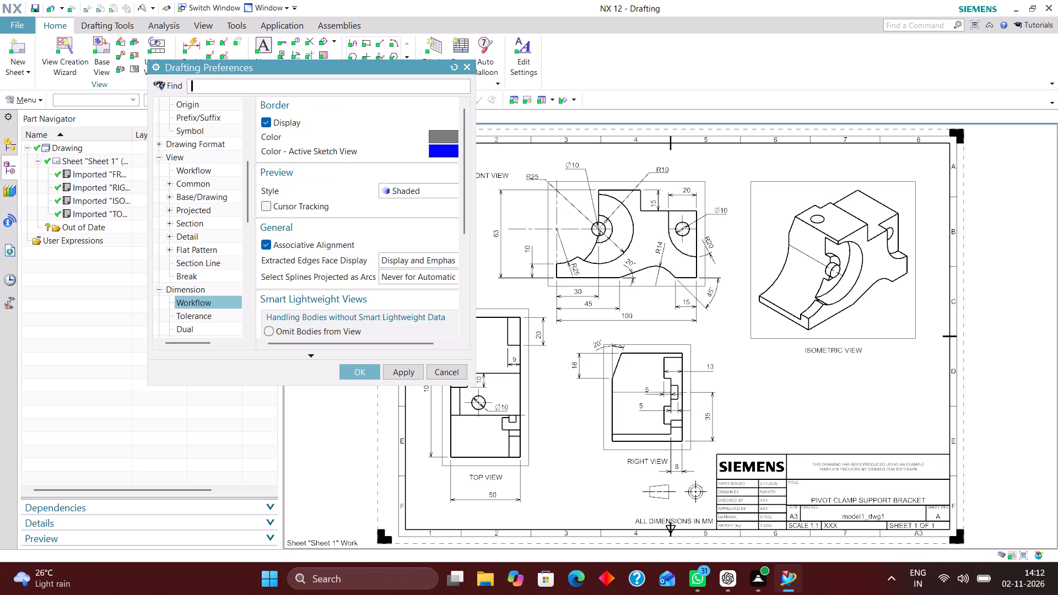
{"action": "left_click", "coordinate": [262, 119]}
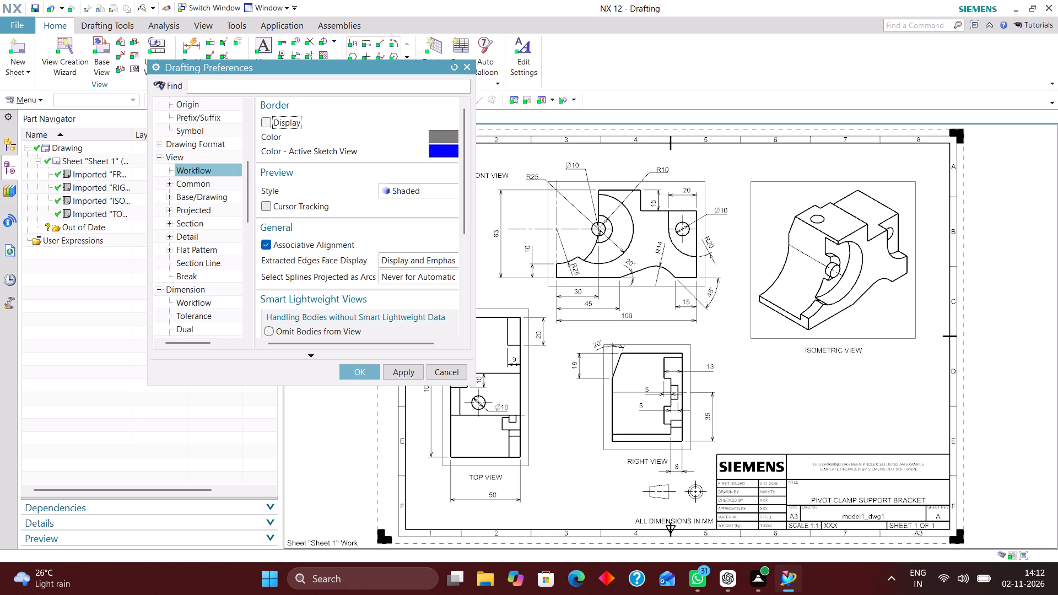
{"action": "left_click", "coordinate": [361, 371]}
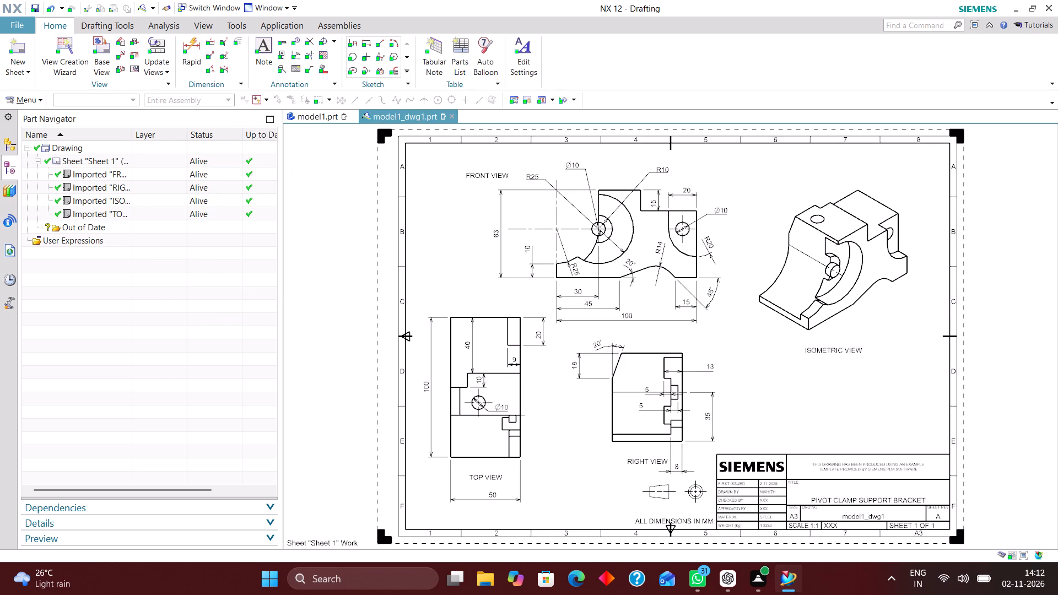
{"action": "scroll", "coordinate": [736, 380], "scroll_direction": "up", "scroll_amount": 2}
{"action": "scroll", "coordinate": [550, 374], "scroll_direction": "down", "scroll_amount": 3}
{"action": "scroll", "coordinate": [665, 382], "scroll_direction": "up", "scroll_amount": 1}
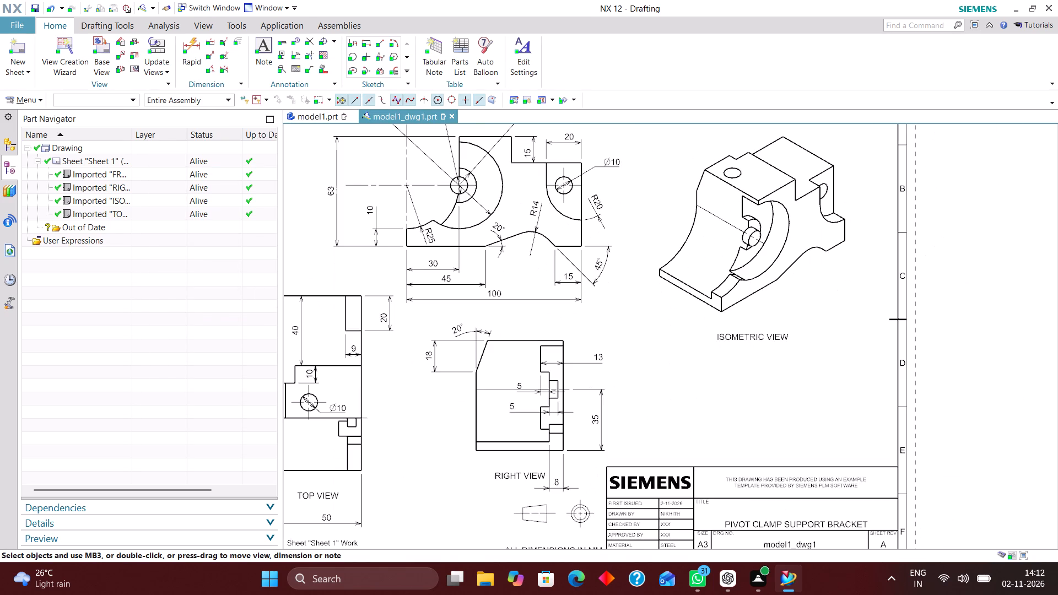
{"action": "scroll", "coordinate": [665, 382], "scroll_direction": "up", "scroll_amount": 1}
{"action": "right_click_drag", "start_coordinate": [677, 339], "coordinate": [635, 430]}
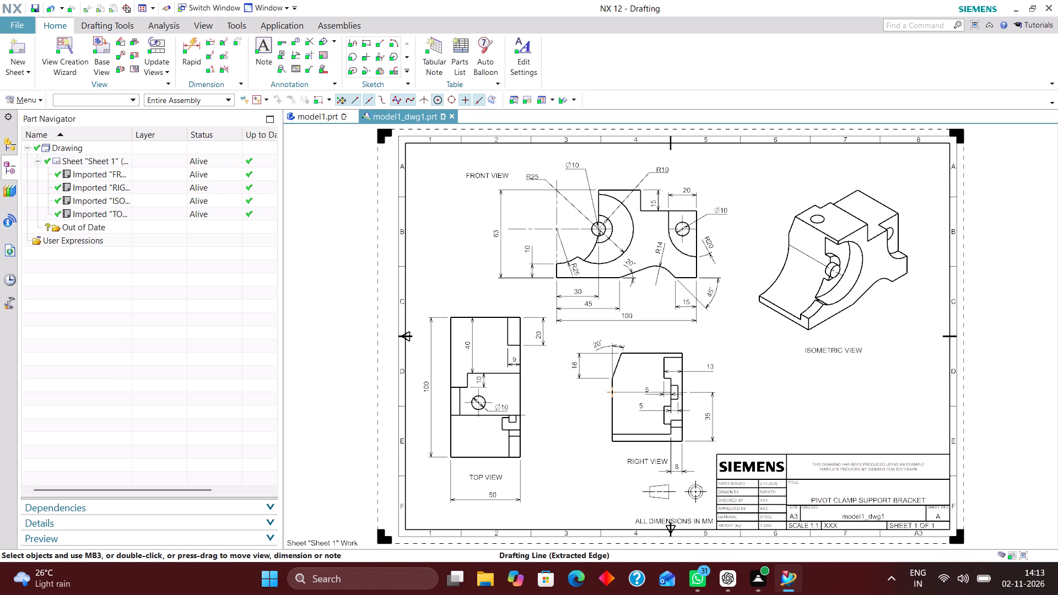
Select all dimensions on the sheet using the Dimension selection filter and move them to layer 223.
{"action": "left_click", "coordinate": [110, 98]}
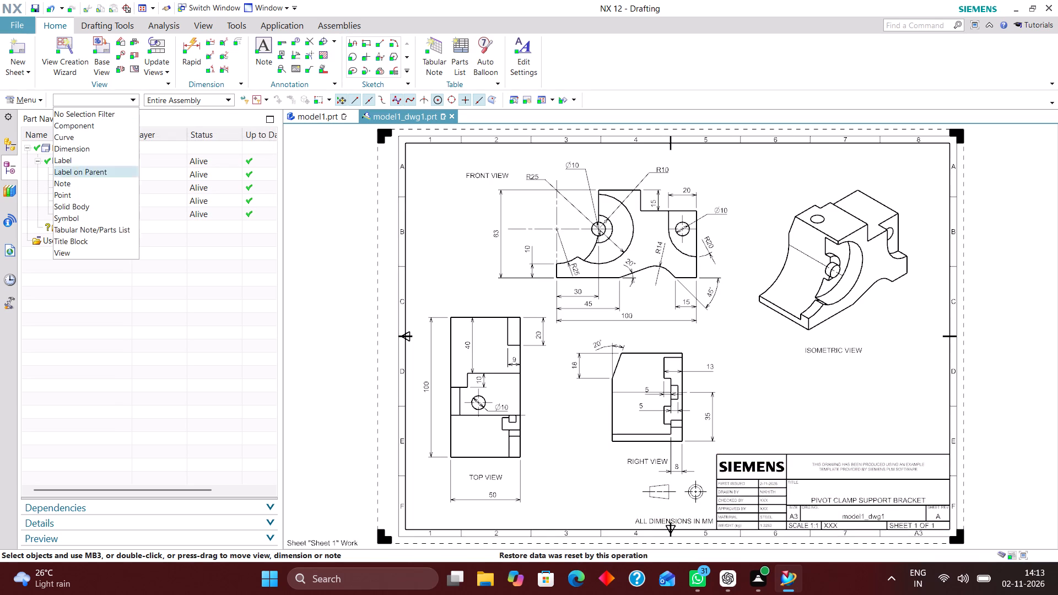
{"action": "left_click", "coordinate": [78, 147]}
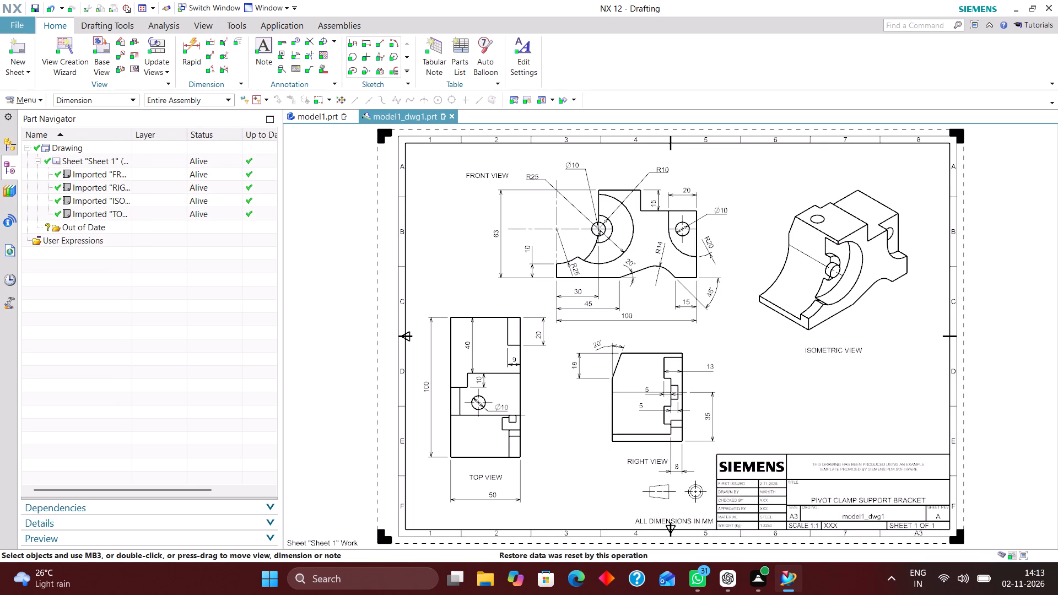
{"action": "key", "text": "ctrl+a"}
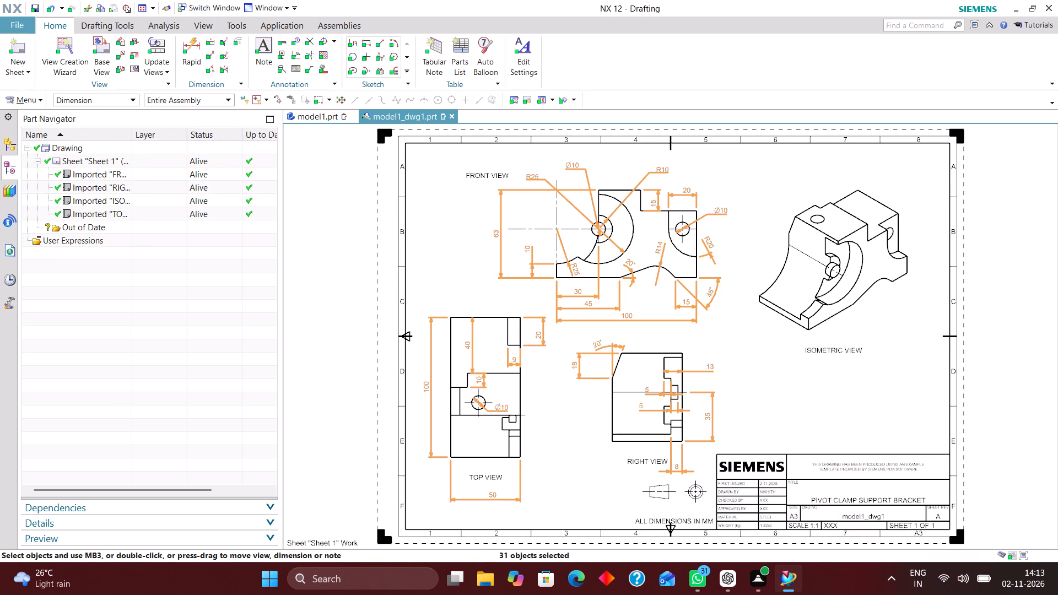
{"action": "key", "text": "ctrl+j"}
{"action": "type", "text": "223"}
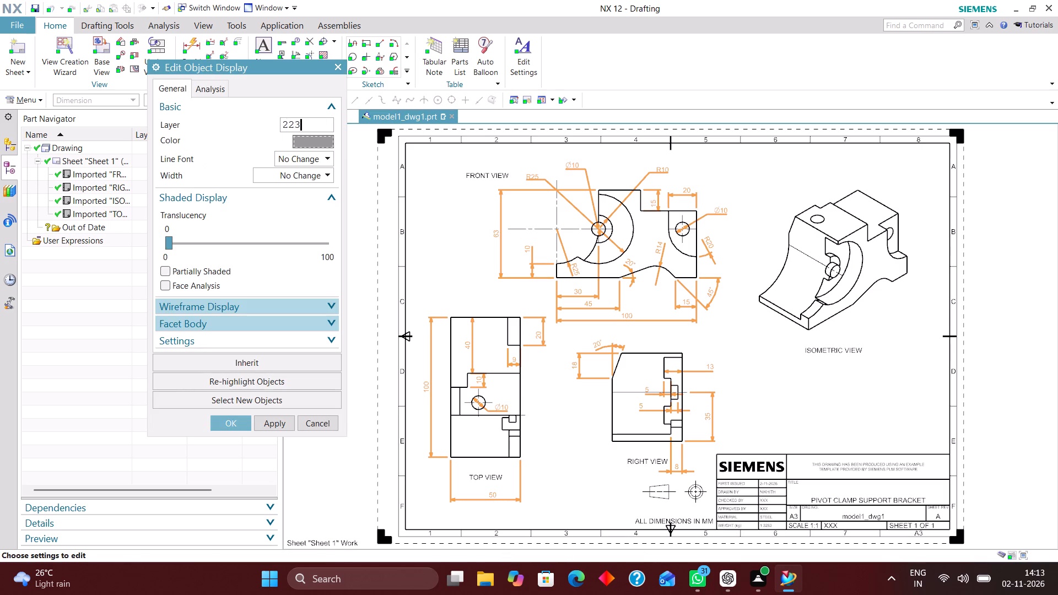
{"action": "key", "text": "Return"}
Select all notes on the sheet using the Note selection filter and move them to layer 224.
{"action": "left_click", "coordinate": [104, 107]}
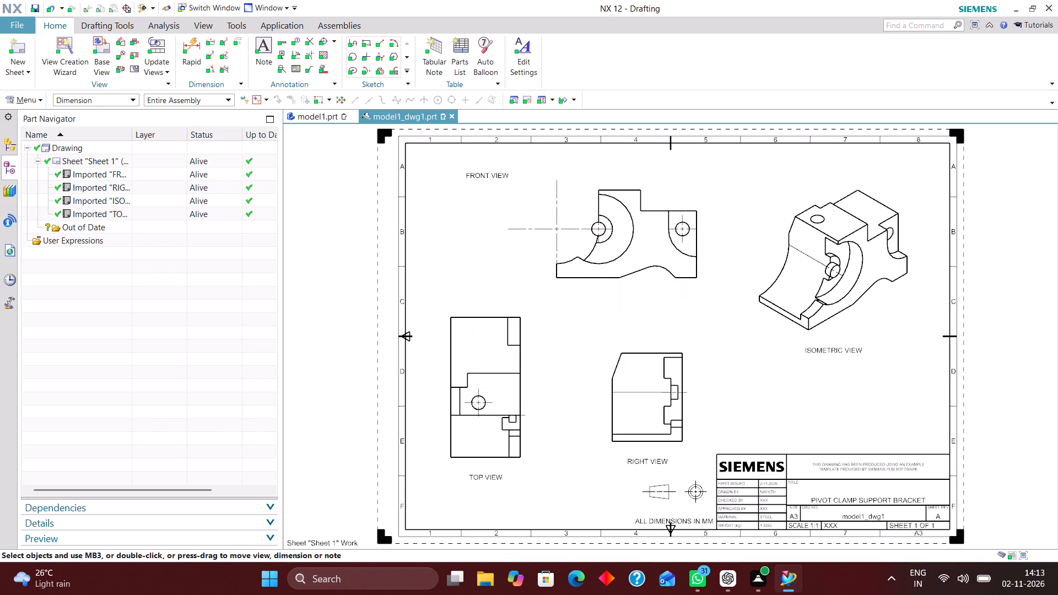
{"action": "left_click", "coordinate": [108, 101]}
{"action": "left_click", "coordinate": [98, 183]}
{"action": "key", "text": "ctrl+a"}
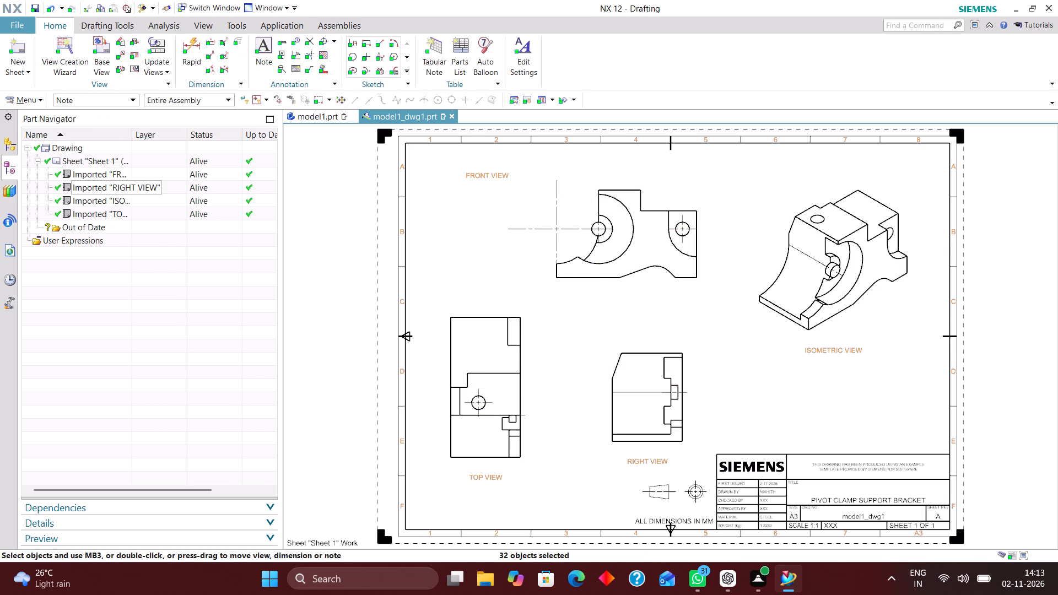
{"action": "key", "text": "ctrl+j"}
{"action": "type", "text": "22"}
{"action": "key", "text": "4"}
{"action": "key", "text": "Return"}
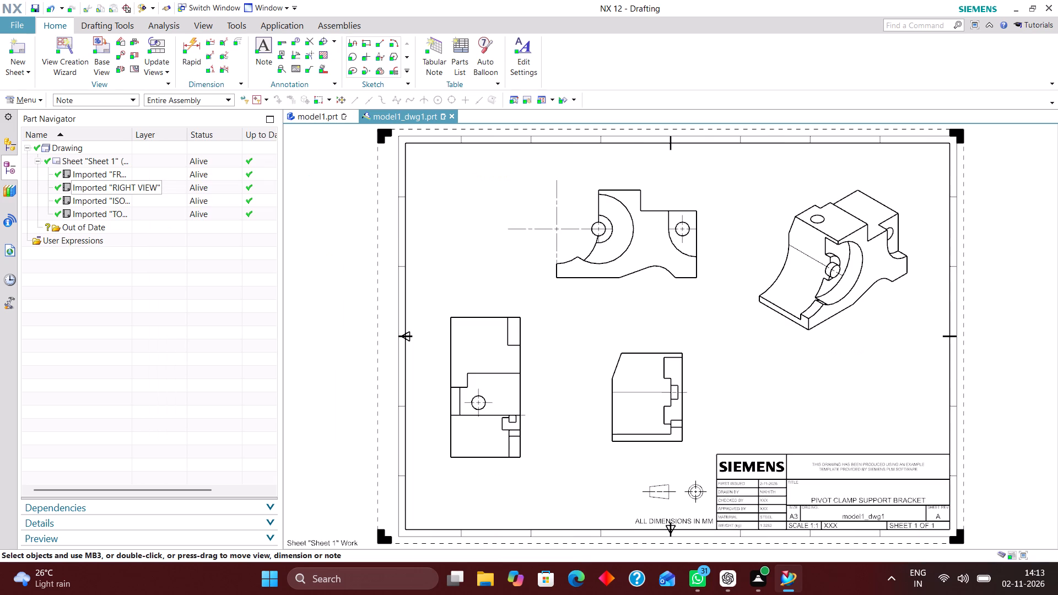
Select all symbols on the sheet, including the centerlines, using the Symbol filter and move them to layer 225.
{"action": "left_click", "coordinate": [95, 98]}
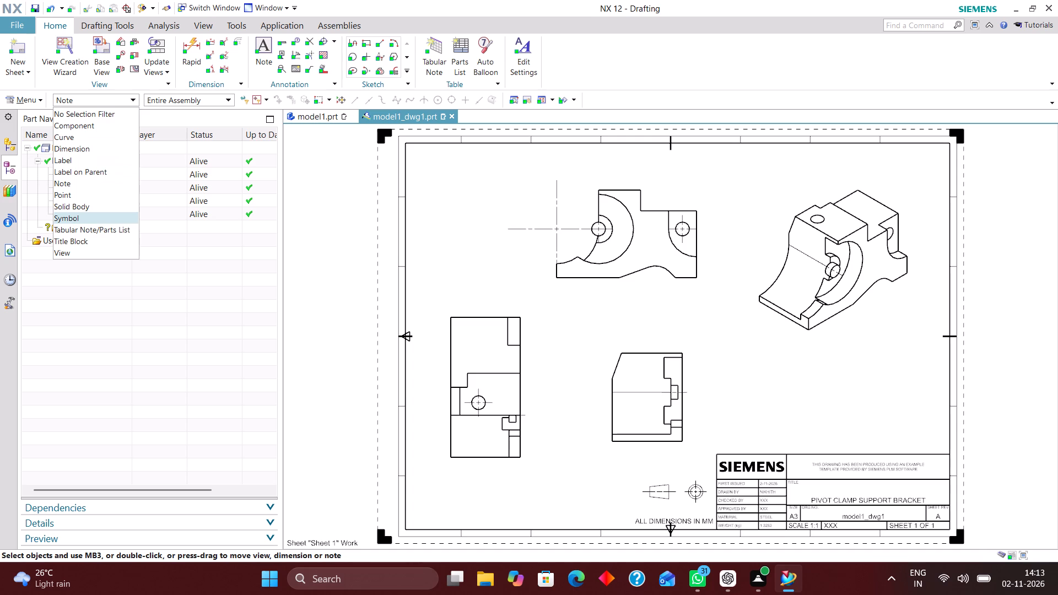
{"action": "left_click", "coordinate": [96, 220]}
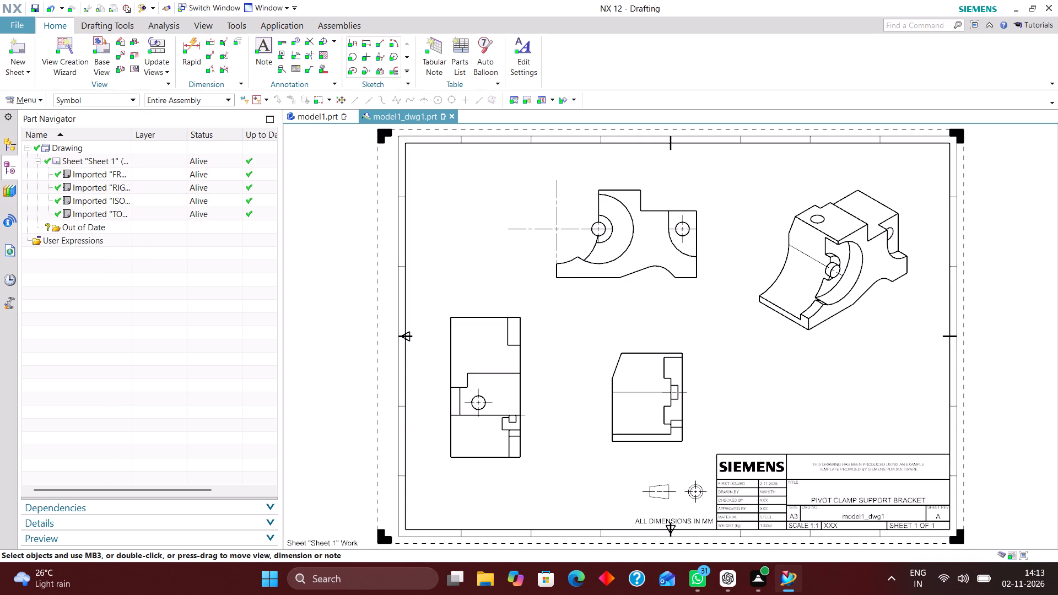
{"action": "key", "text": "ctrl+a"}
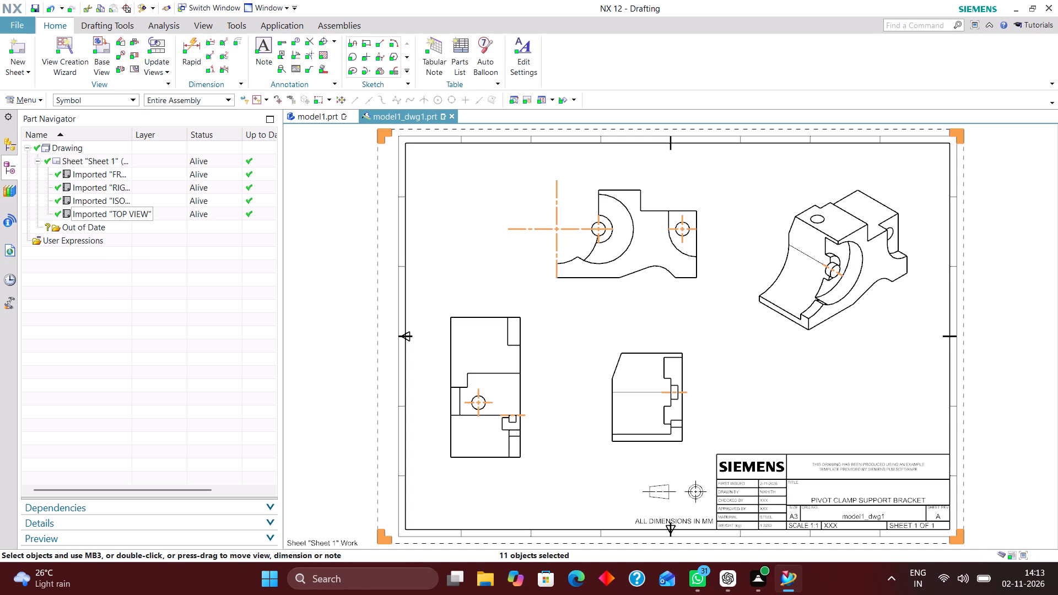
{"action": "key", "text": "ctrl+j"}
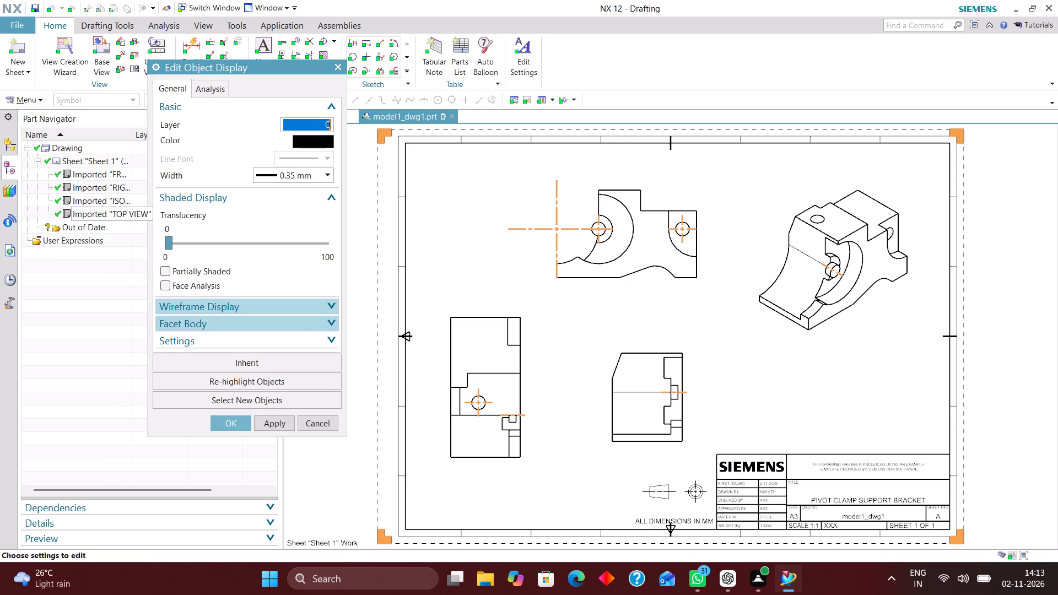
{"action": "type", "text": "225"}
{"action": "key", "text": "Return"}
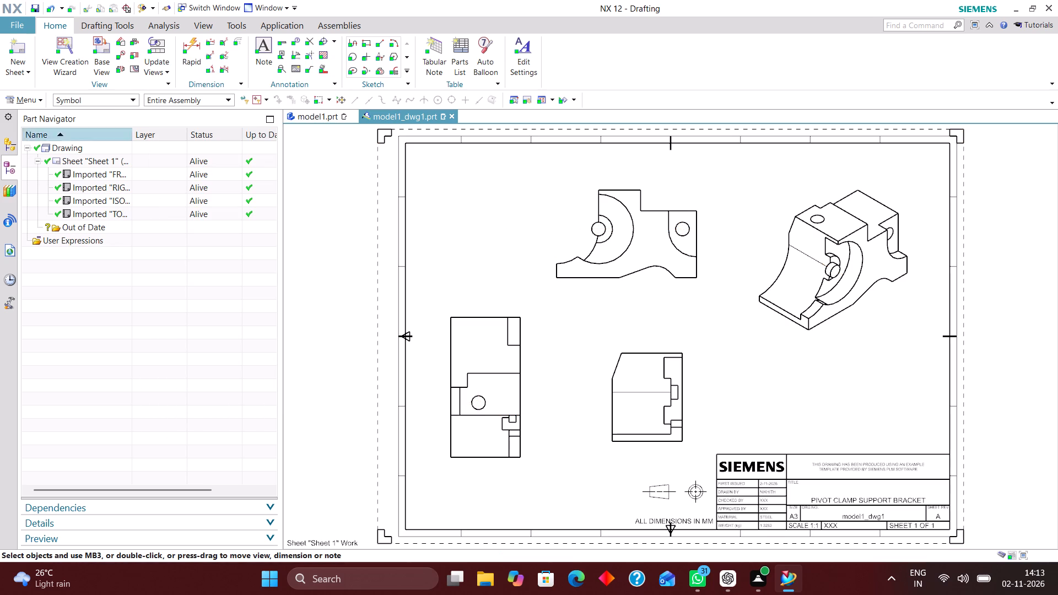
Select the title block using the Title Block filter and apply object display settings of layer 256 and 0.70 mm width.
{"action": "left_click", "coordinate": [99, 101]}
{"action": "left_click", "coordinate": [102, 240]}
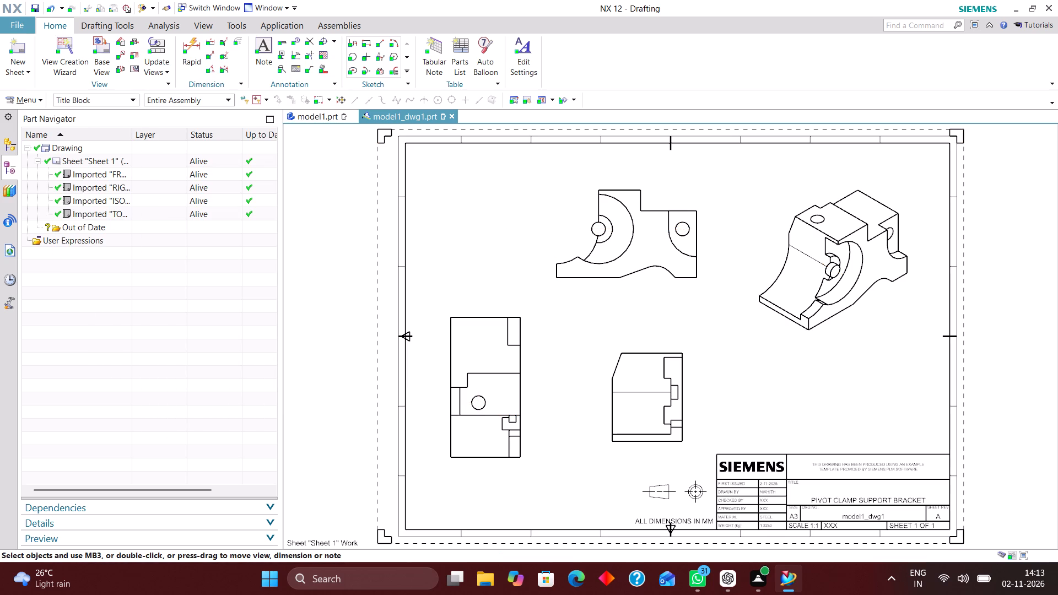
{"action": "key", "text": "ctrl+a"}
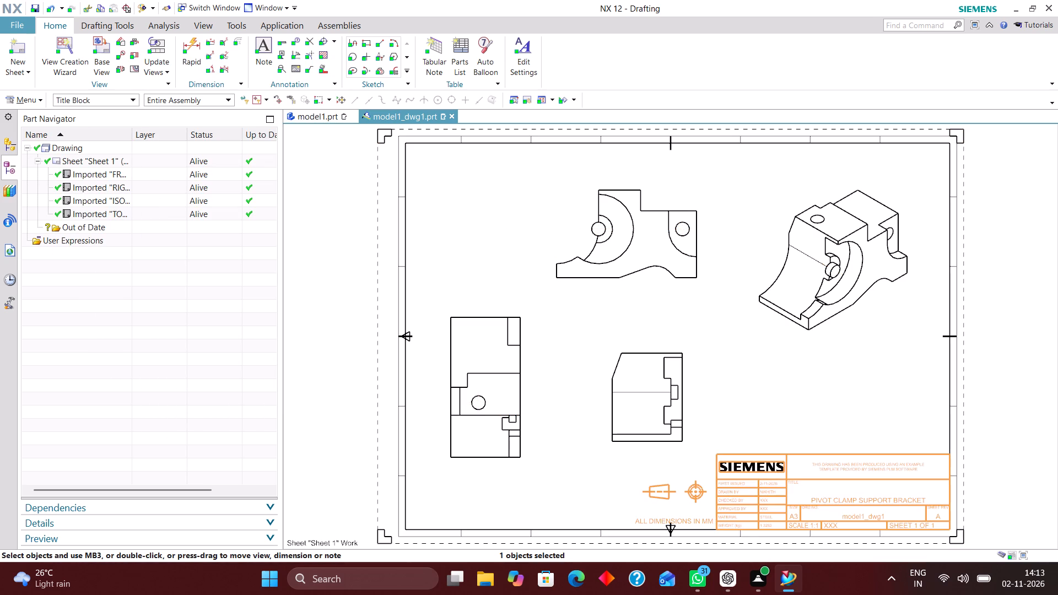
{"action": "key", "text": "ctrl+j"}
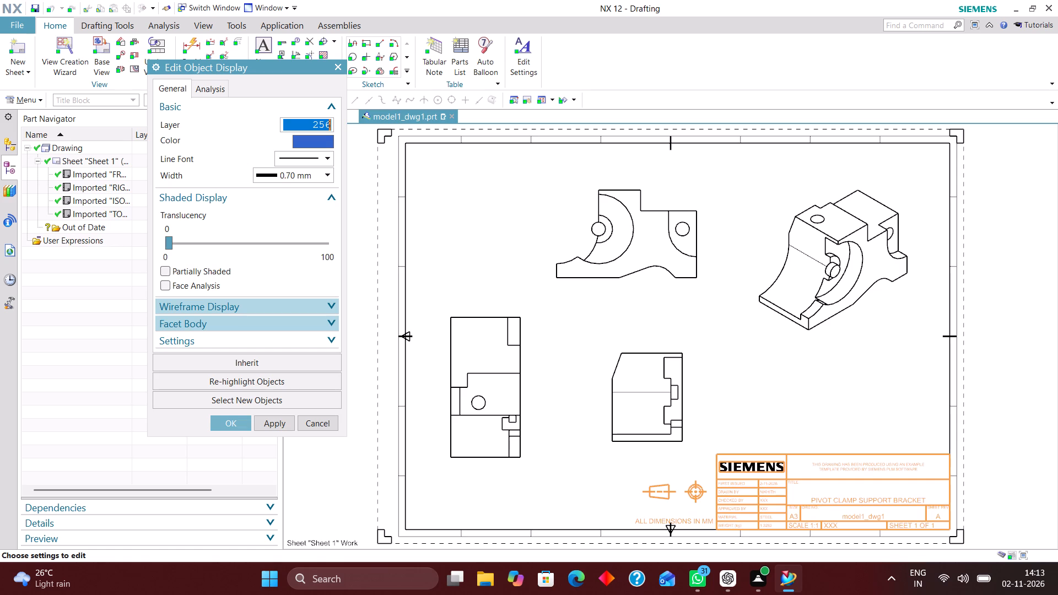
{"action": "left_click", "coordinate": [235, 419]}
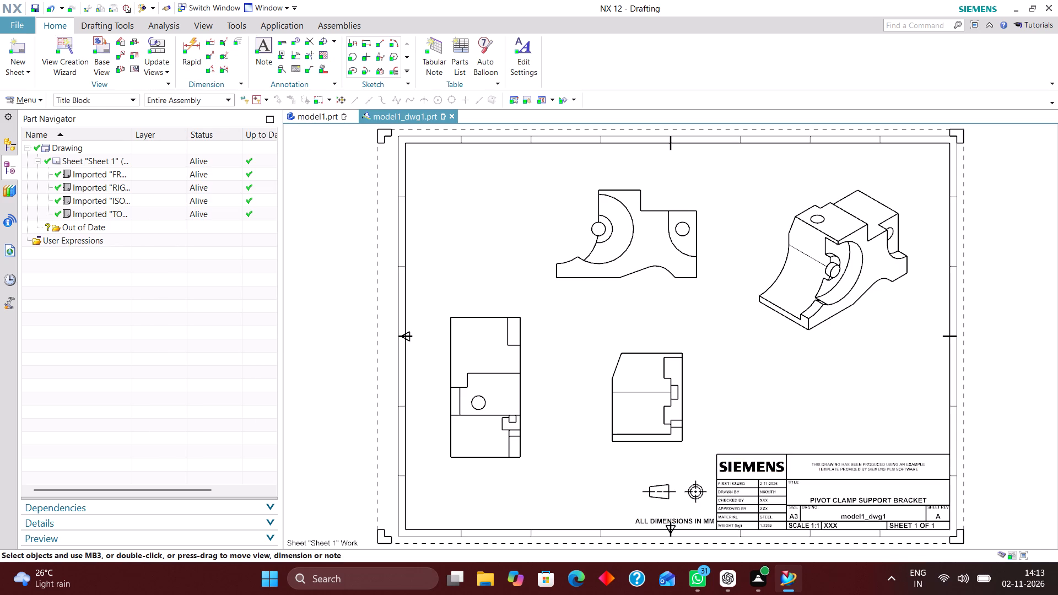
Turn on all layers through the ALL category in the layer settings and mark them Visible Only.
{"action": "key", "text": "ctrl+l"}
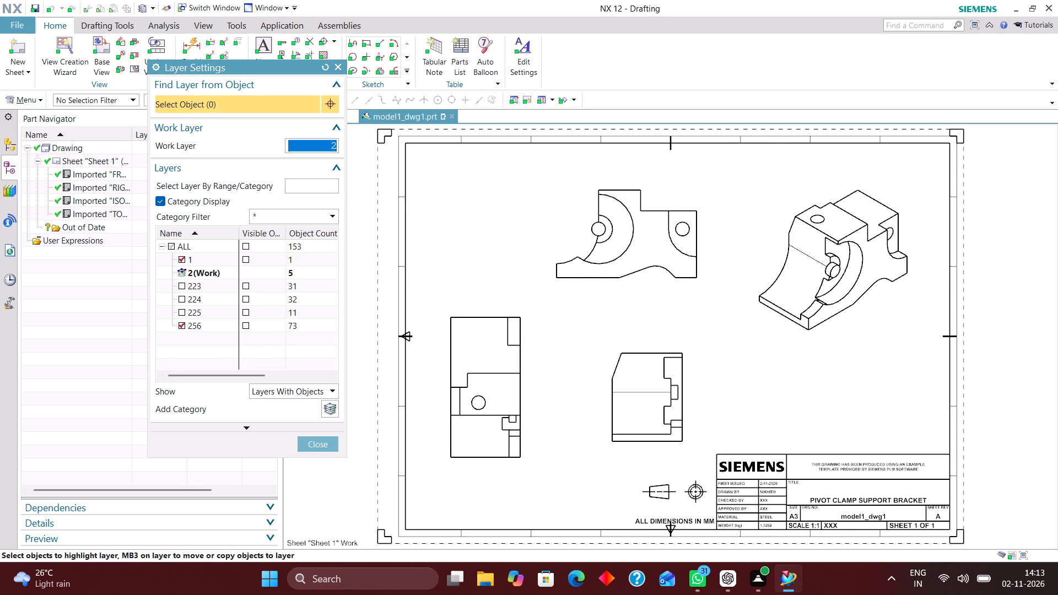
{"action": "left_click", "coordinate": [172, 244]}
{"action": "left_click", "coordinate": [247, 246]}
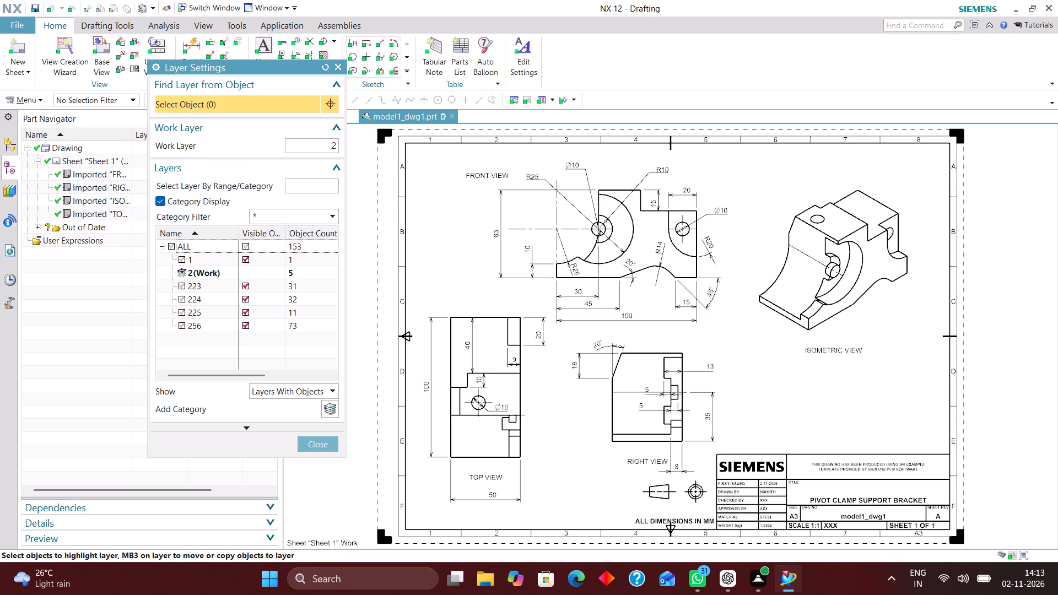
{"action": "left_click", "coordinate": [324, 446]}
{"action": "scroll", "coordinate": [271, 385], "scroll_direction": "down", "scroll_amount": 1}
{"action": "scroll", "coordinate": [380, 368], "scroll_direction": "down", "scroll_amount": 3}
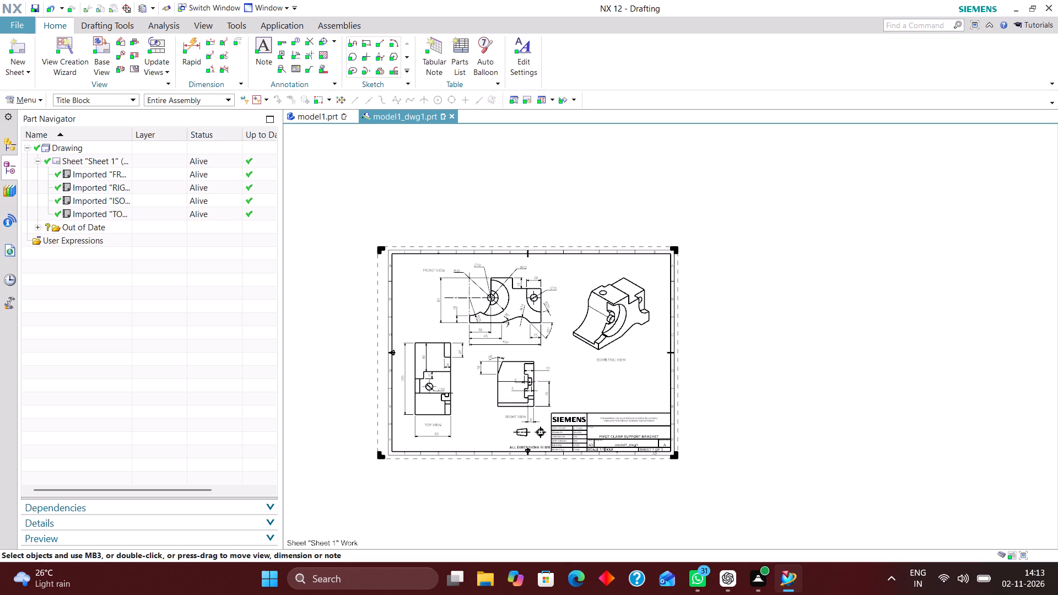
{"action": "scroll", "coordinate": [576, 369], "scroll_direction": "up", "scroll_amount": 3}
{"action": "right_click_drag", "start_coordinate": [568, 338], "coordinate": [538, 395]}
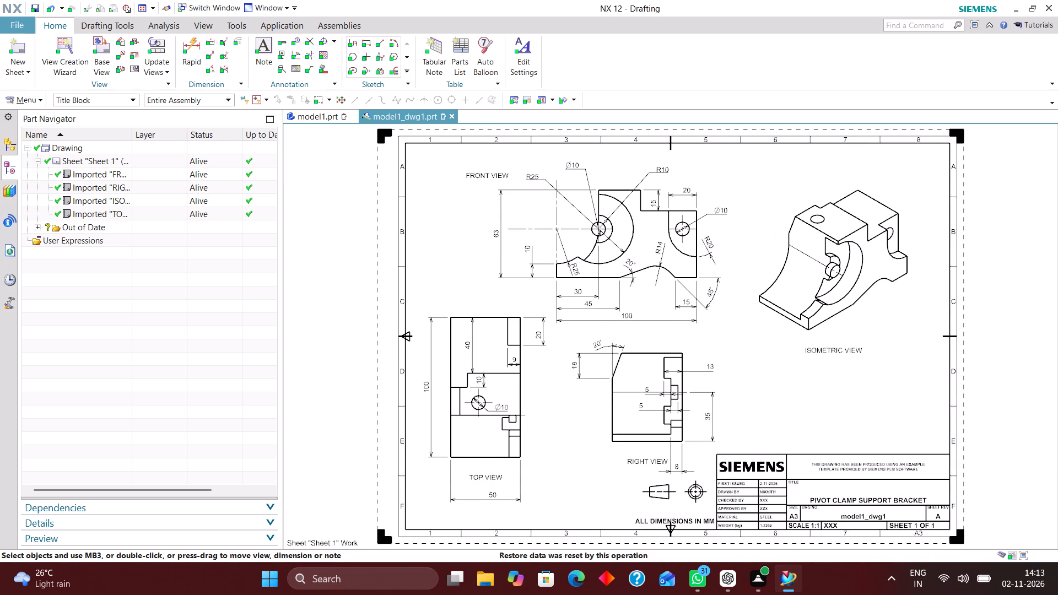